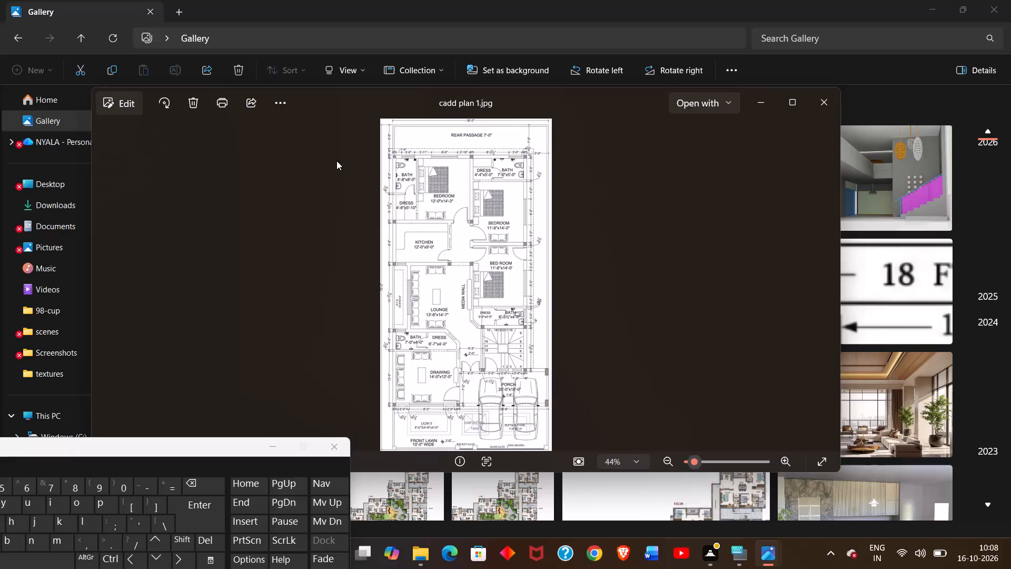
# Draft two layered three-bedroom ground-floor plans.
# Open the sharing options for the floor plan image cadd plan 1.jpg.
pyautogui.click(253, 106)
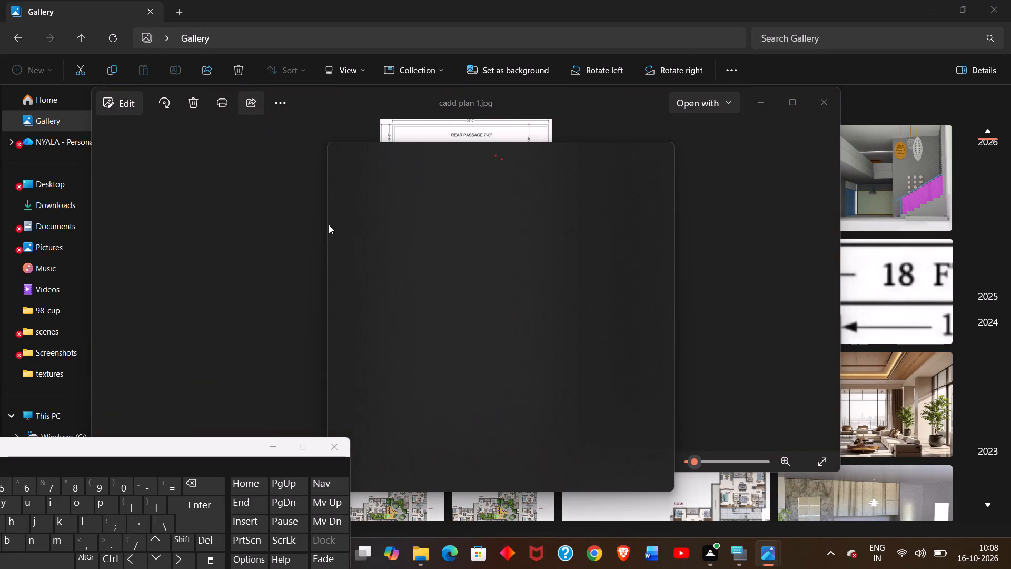
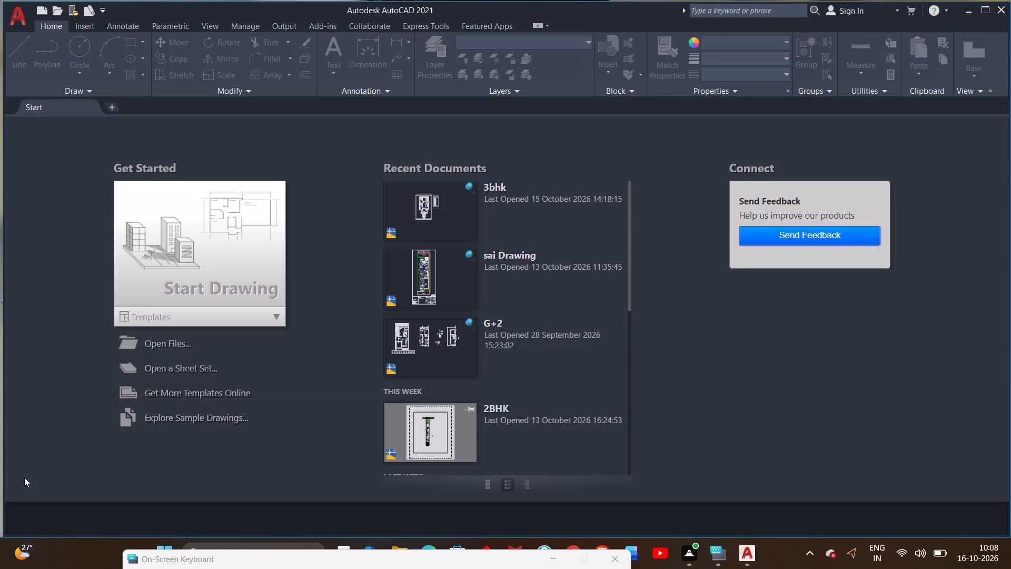
# Start a new blank drawing.
pyautogui.click(171, 217)
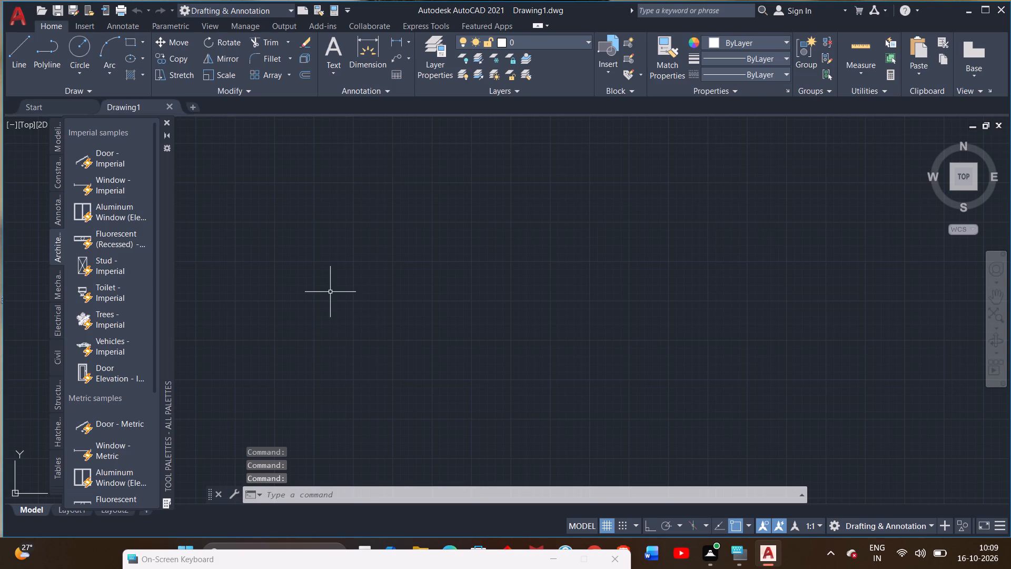
# Check the Open and Save settings in the program options.
pyautogui.write('op')
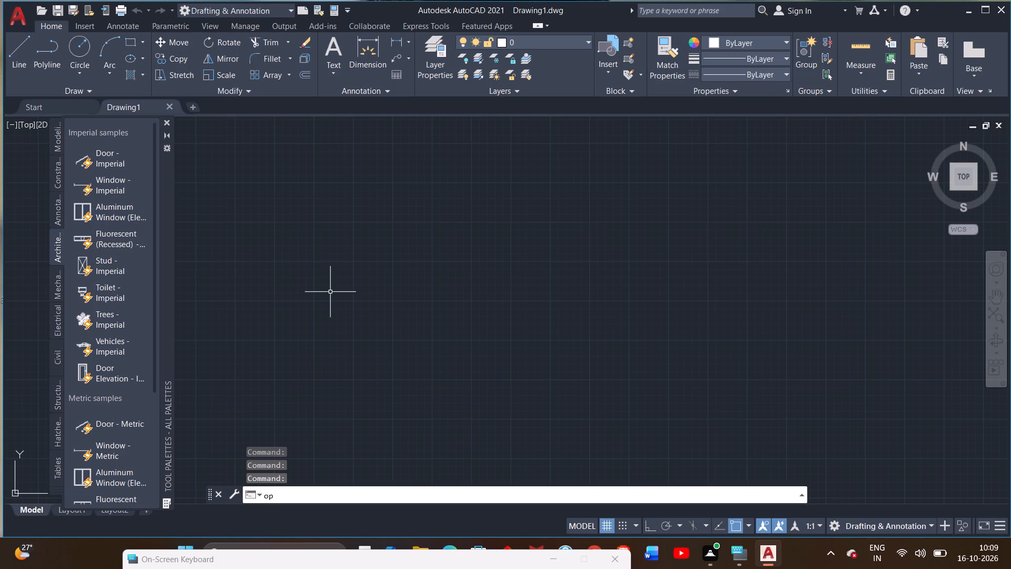
pyautogui.write('tions')
pyautogui.press('Return')
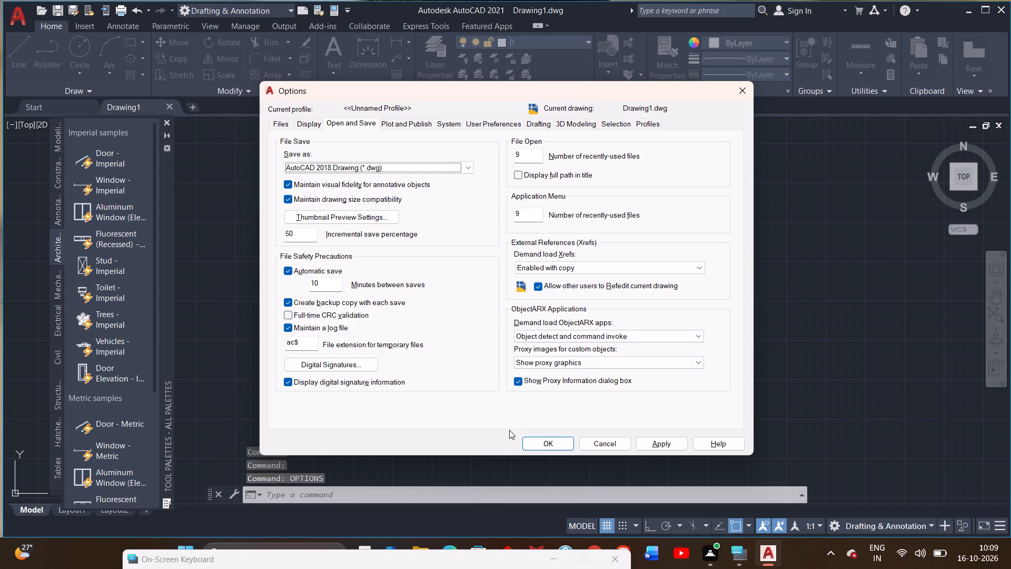
pyautogui.click(538, 444)
# Set the drawing units to Architectural length with 0'-0 1/2" precision and an insertion scale in inches.
pyautogui.write('un')
pyautogui.press('Return')
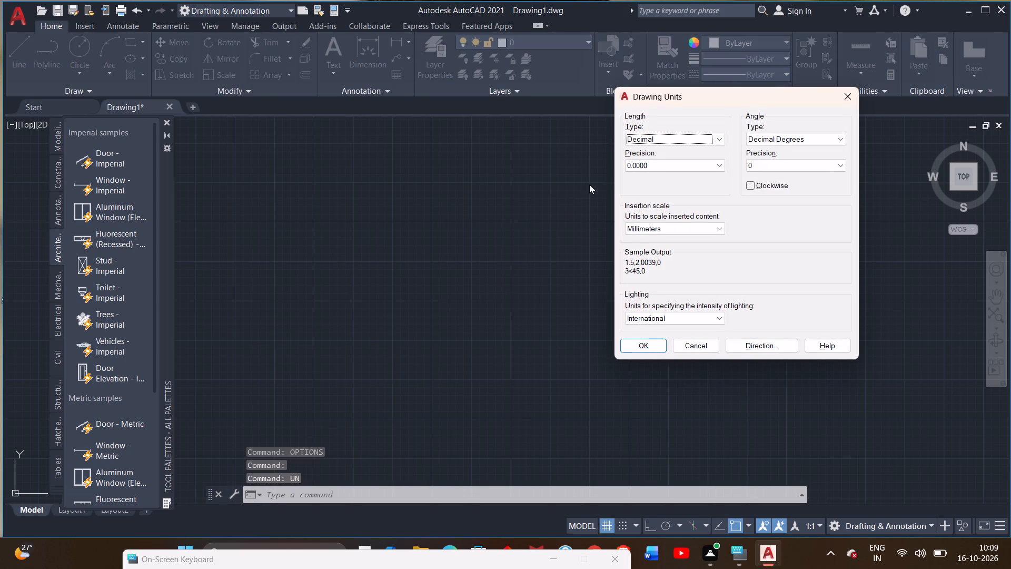
pyautogui.click(705, 139)
pyautogui.click(691, 151)
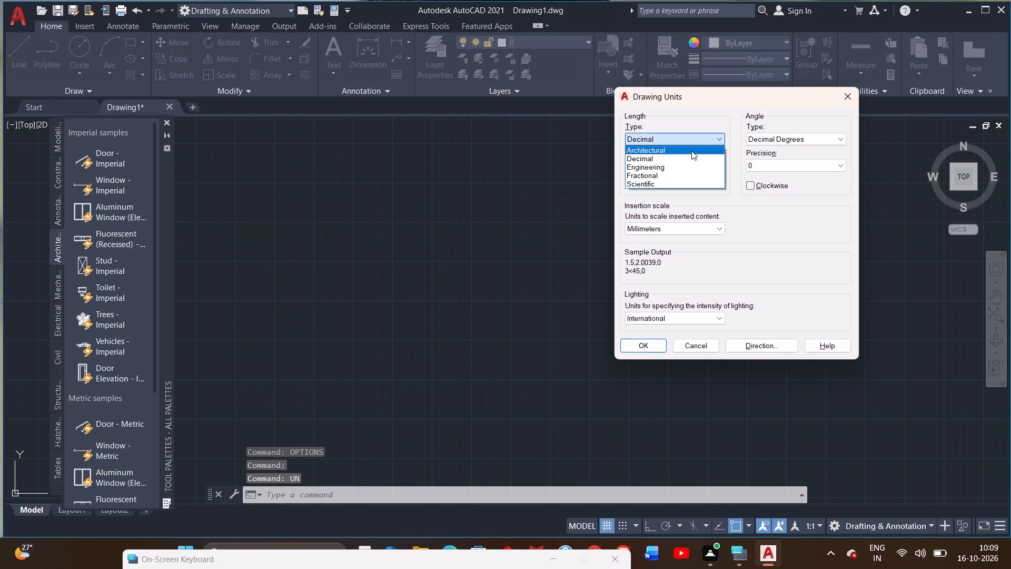
pyautogui.click(694, 168)
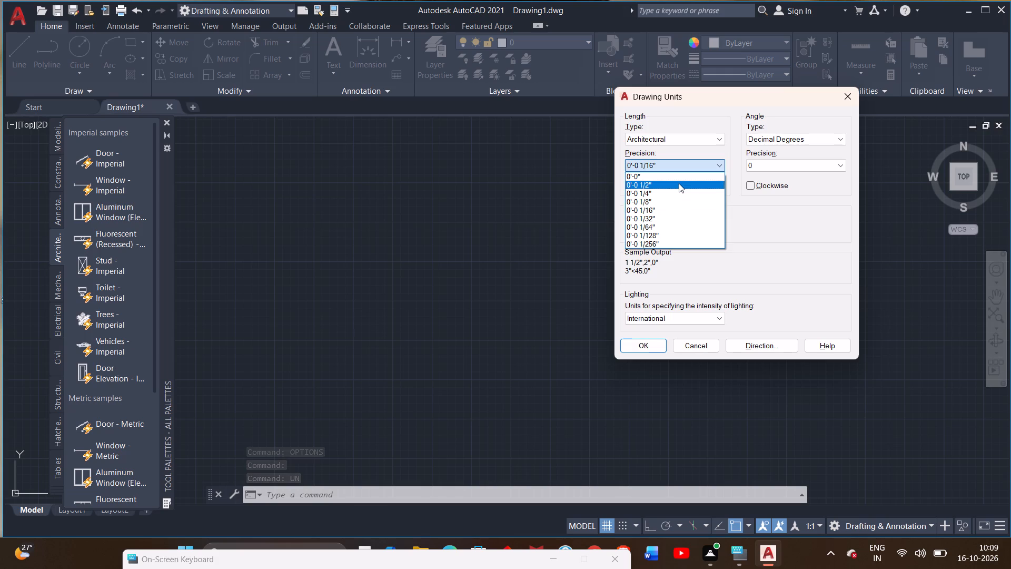
pyautogui.click(679, 183)
pyautogui.click(672, 226)
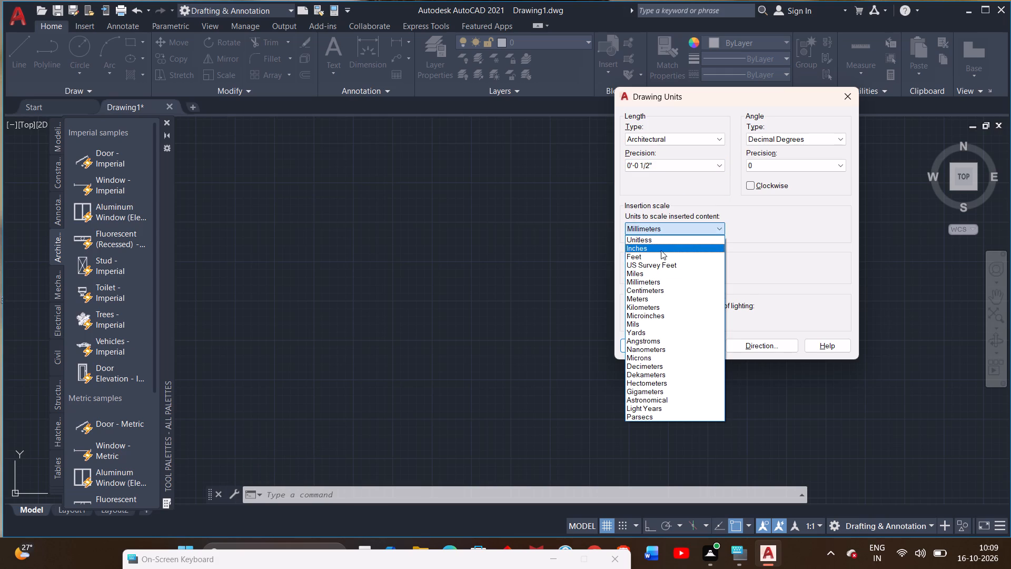
pyautogui.click(661, 250)
pyautogui.click(637, 347)
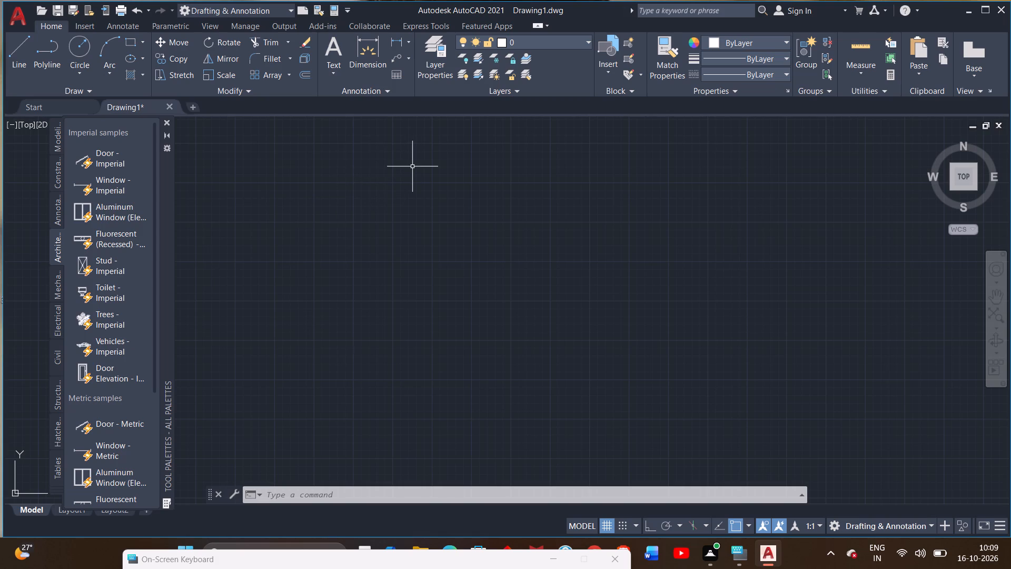
# Create a dimension style based on ISO-25 with Architectural primary units at 0'-0 1/2" precision, and make it current.
pyautogui.press('d')
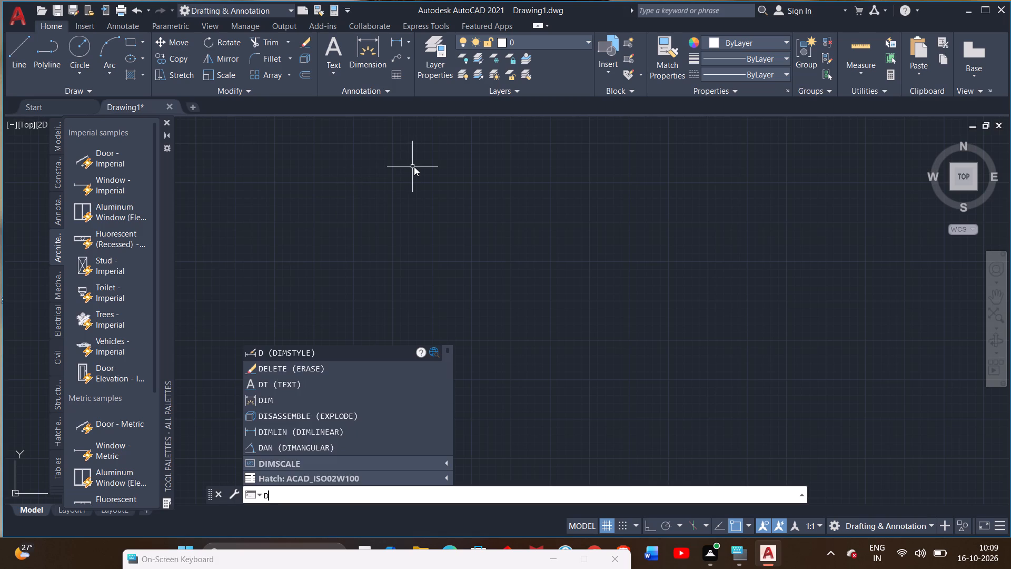
pyautogui.press('Return')
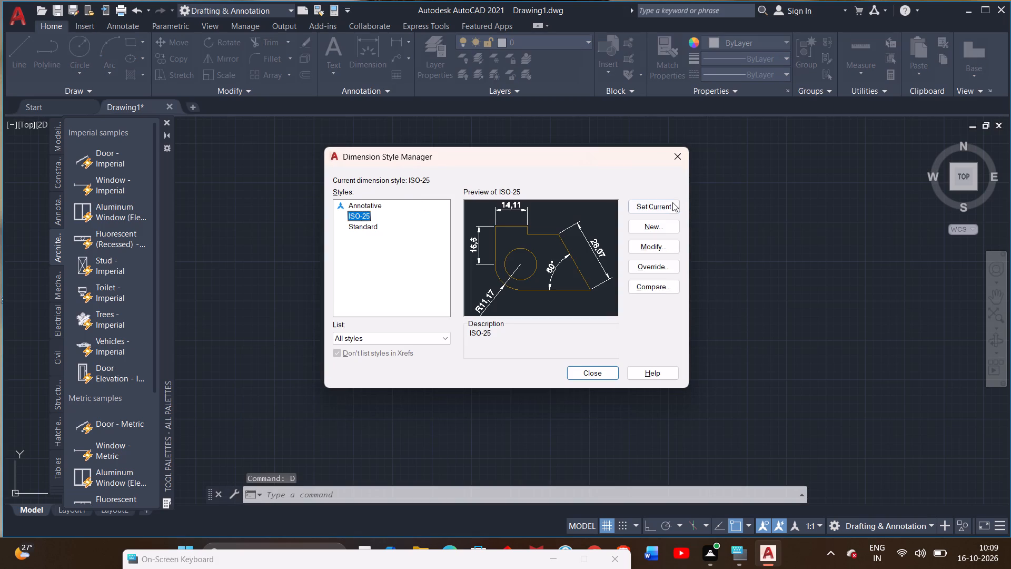
pyautogui.click(660, 224)
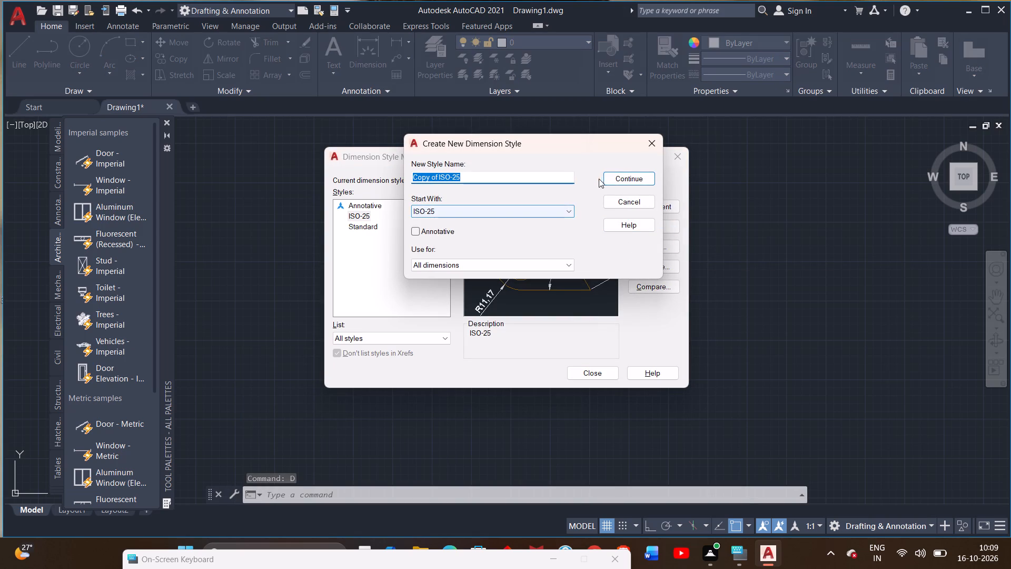
pyautogui.click(616, 178)
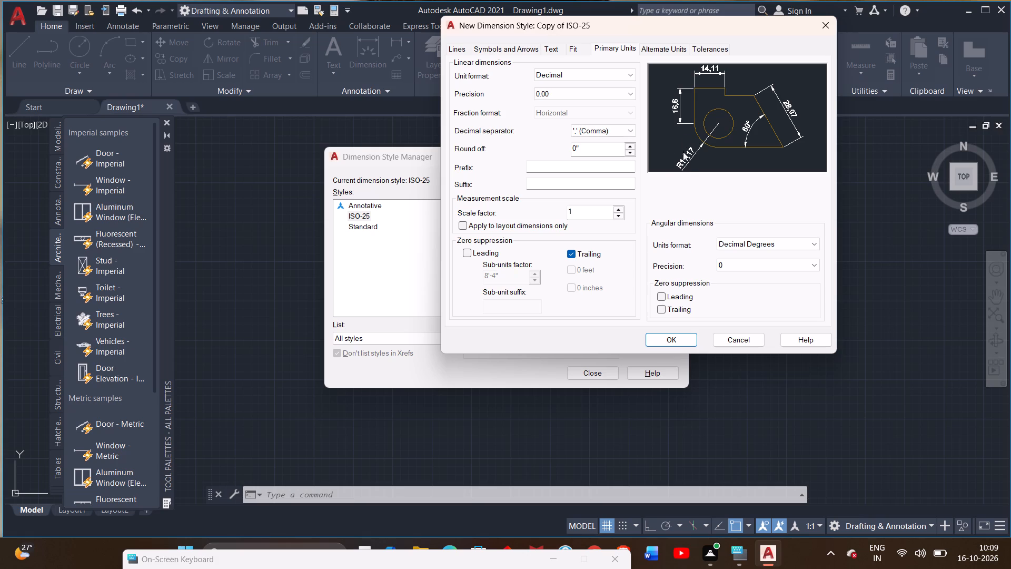
pyautogui.click(613, 76)
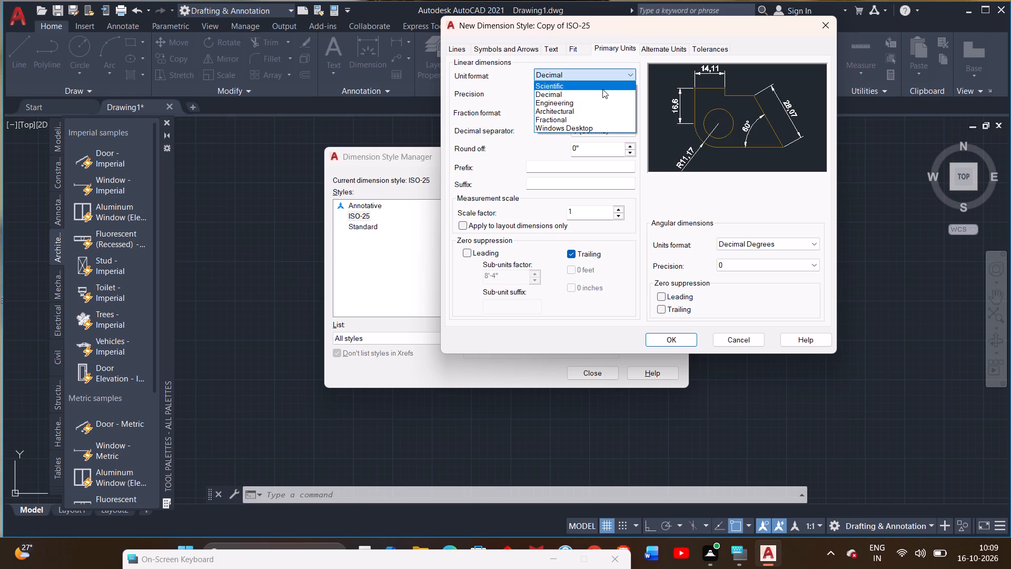
pyautogui.click(587, 111)
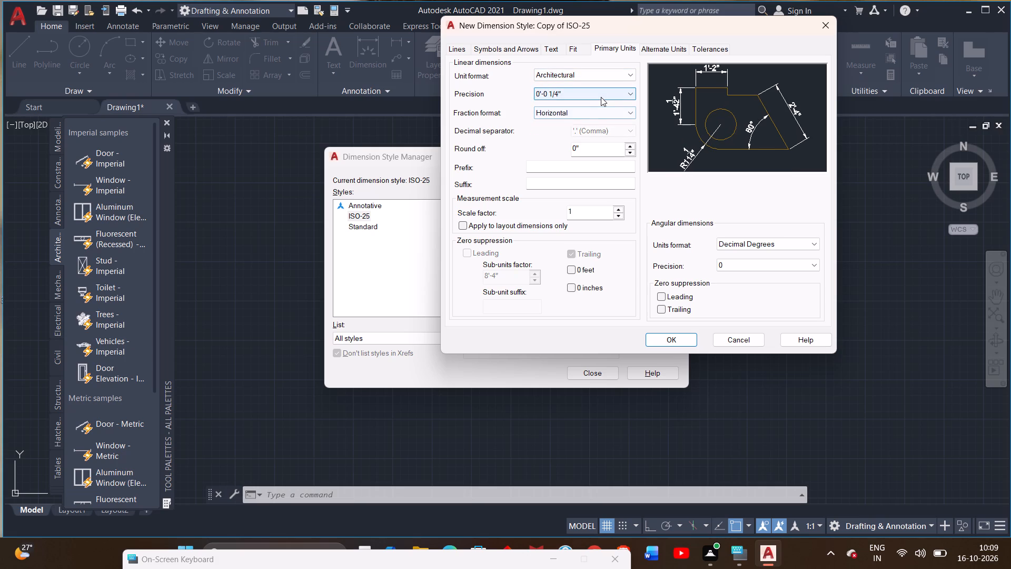
pyautogui.click(601, 97)
pyautogui.click(598, 110)
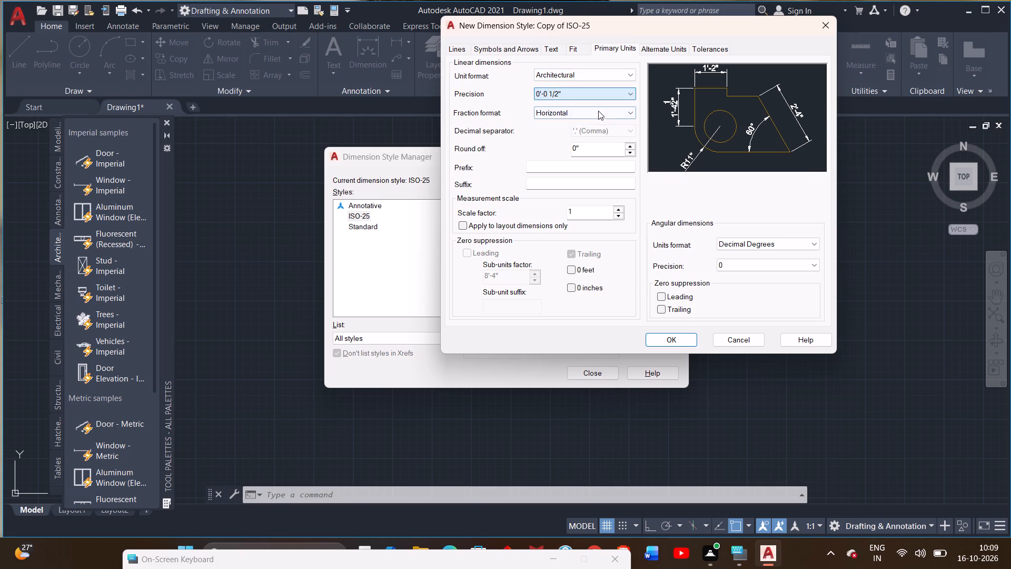
pyautogui.click(678, 340)
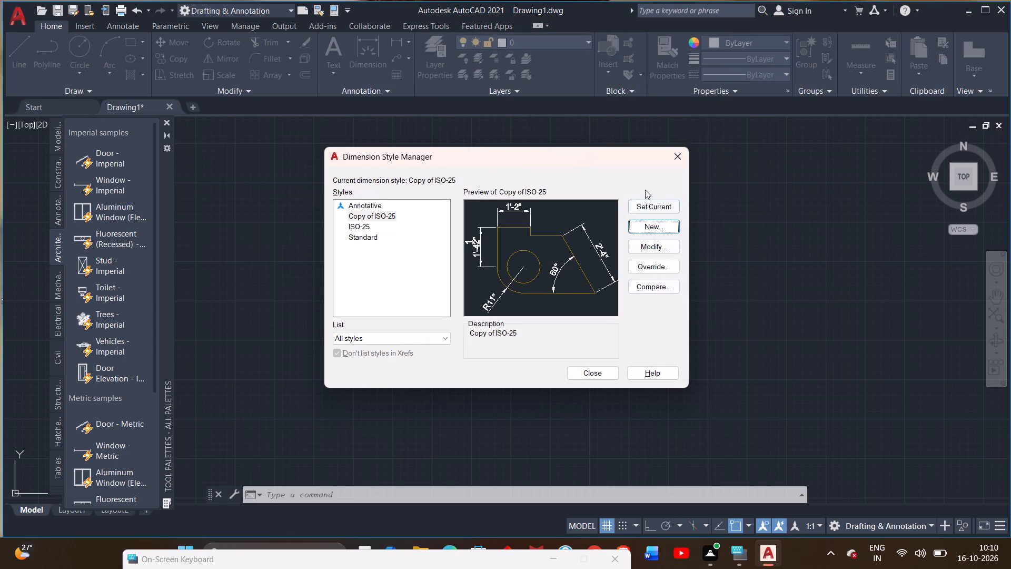
pyautogui.click(644, 207)
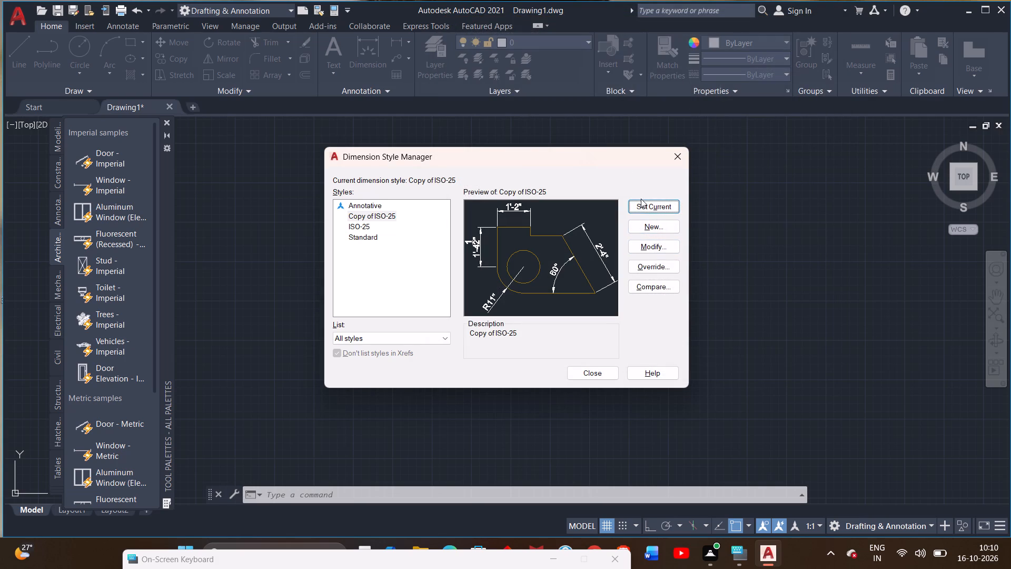
pyautogui.click(641, 208)
pyautogui.click(590, 372)
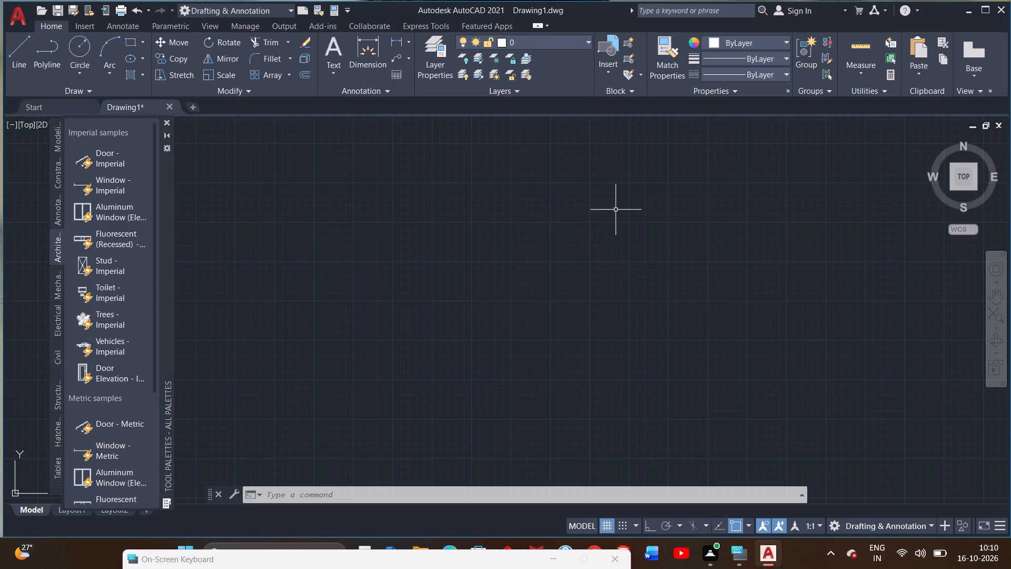
# Draw connected line segments of 9", 1'4" and 3' with Ortho on, starting in open drawing space.
pyautogui.moveTo(413, 163); pyautogui.dragTo(419, 169, button='middle')
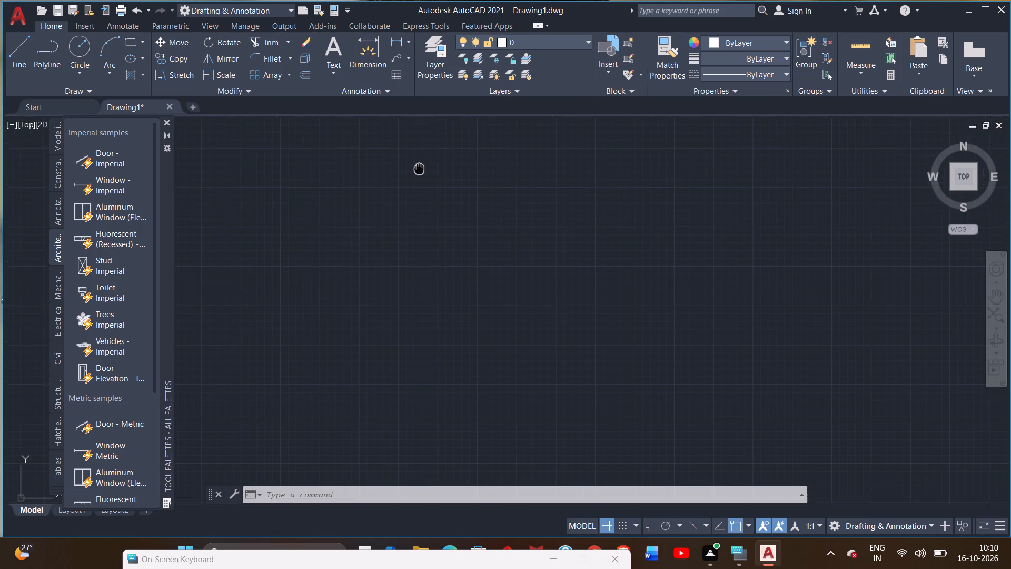
pyautogui.moveTo(419, 169); pyautogui.dragTo(432, 181, button='middle')
pyautogui.scroll(-1, 432, 181)
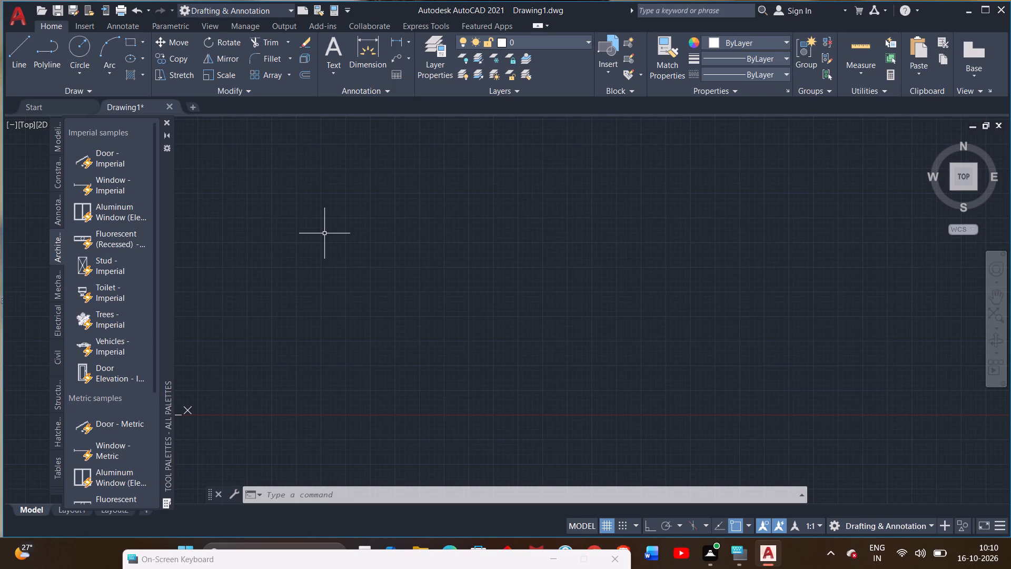
pyautogui.click(12, 60)
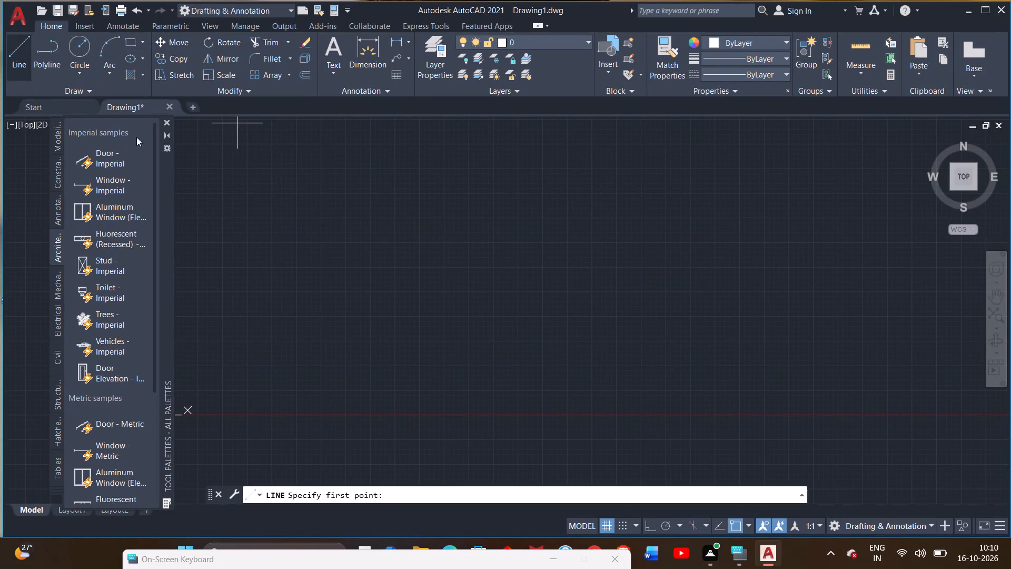
pyautogui.click(276, 185)
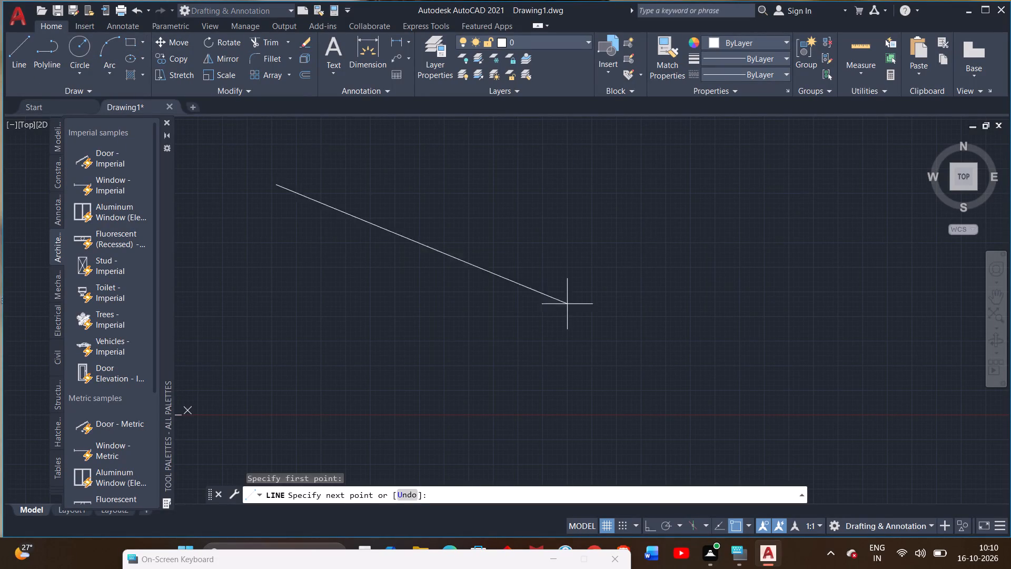
pyautogui.click(646, 525)
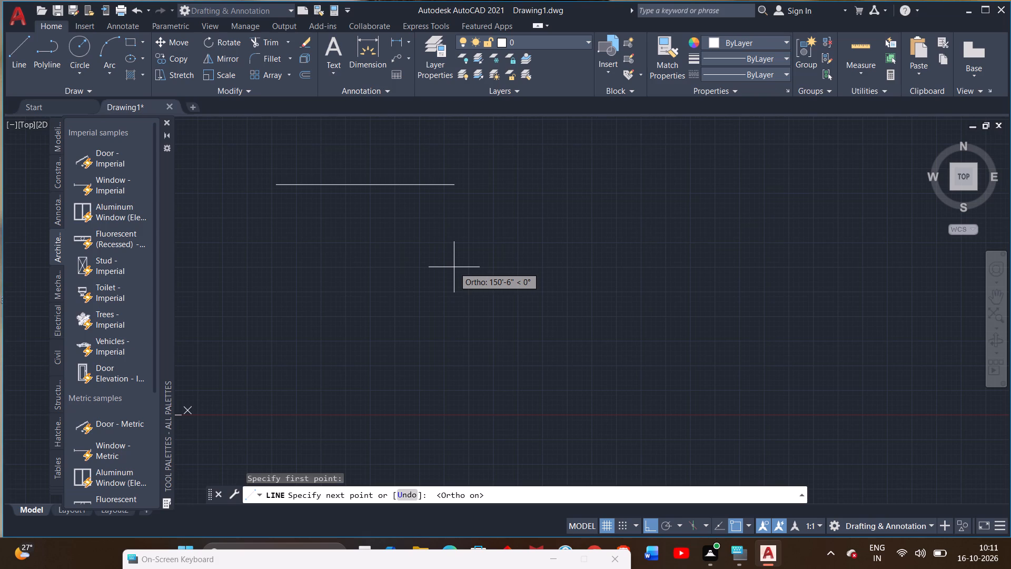
pyautogui.press('9')
pyautogui.hotkey('shift', '"')
pyautogui.press('Return')
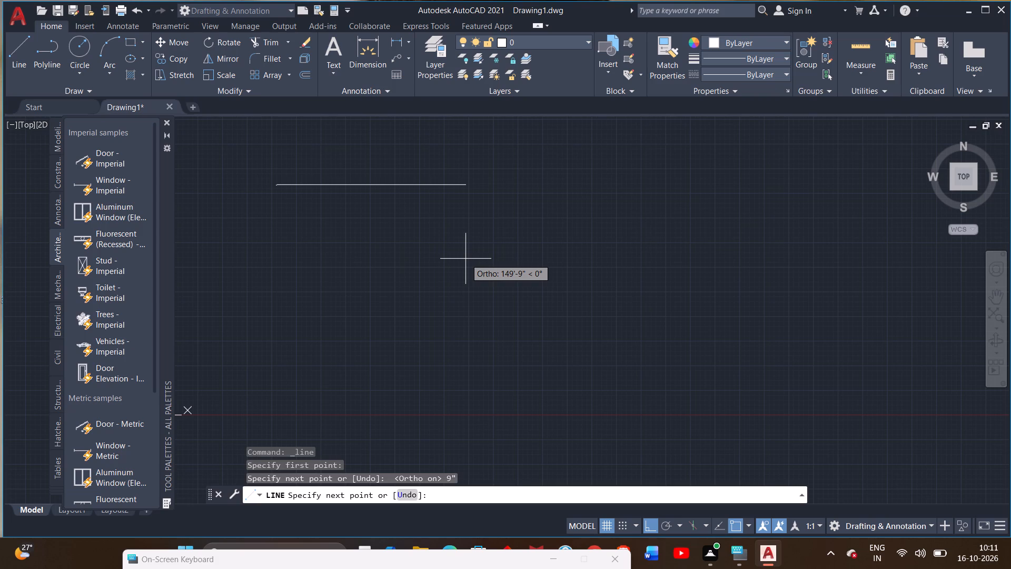
pyautogui.write("1'4")
pyautogui.hotkey('shift', '"')
pyautogui.press('Return')
pyautogui.write("3'")
pyautogui.press('Return')
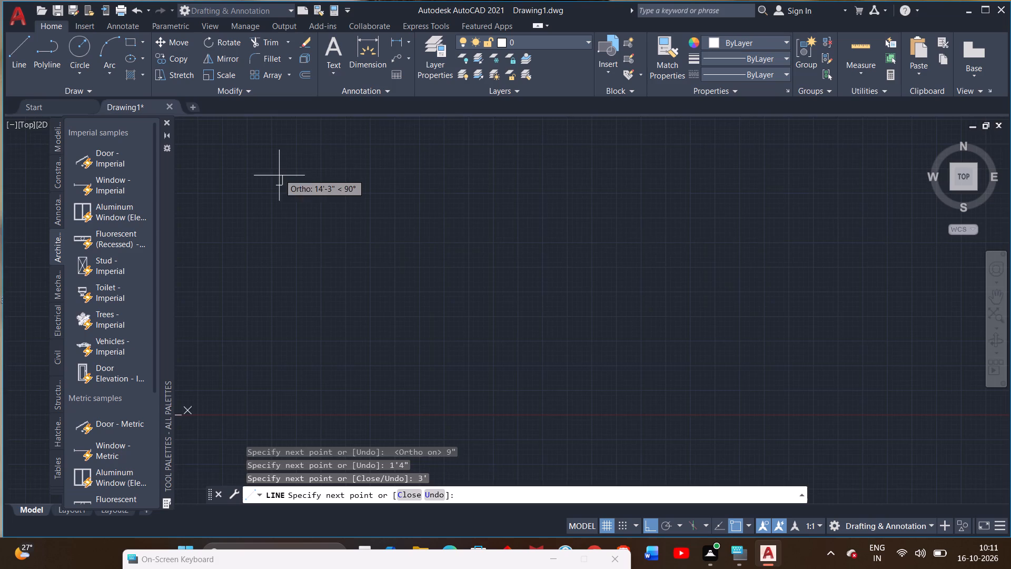
# Continue the line chain horizontally to the east with a 3'11" segment.
pyautogui.scroll(5, 280, 178)
pyautogui.moveTo(314, 217); pyautogui.dragTo(643, 169, button='middle')
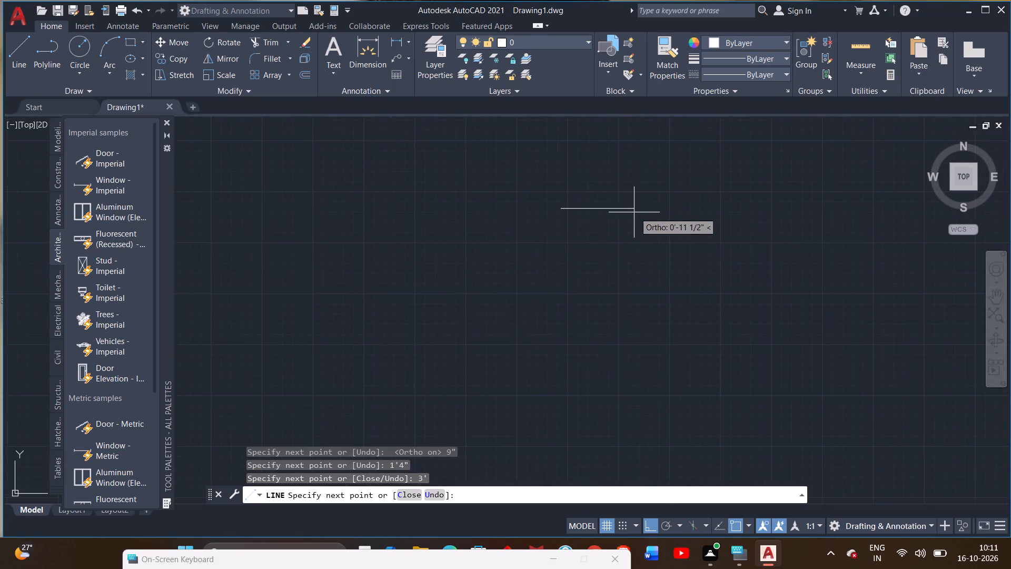
pyautogui.scroll(2, 634, 212)
pyautogui.moveTo(639, 209); pyautogui.dragTo(634, 209, button='middle')
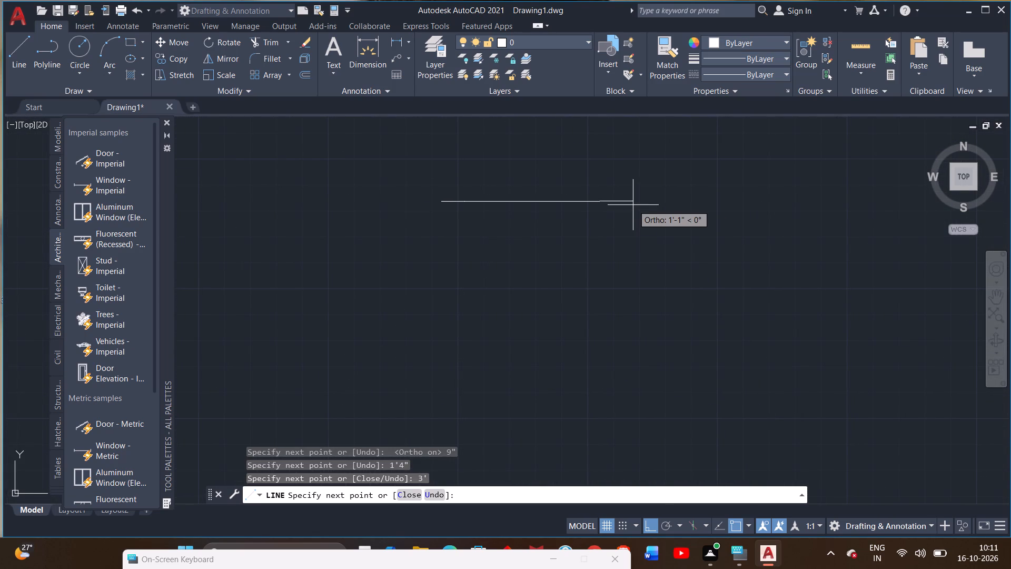
pyautogui.write("3'")
pyautogui.write('11')
pyautogui.hotkey('shift', '"')
pyautogui.press('Return')
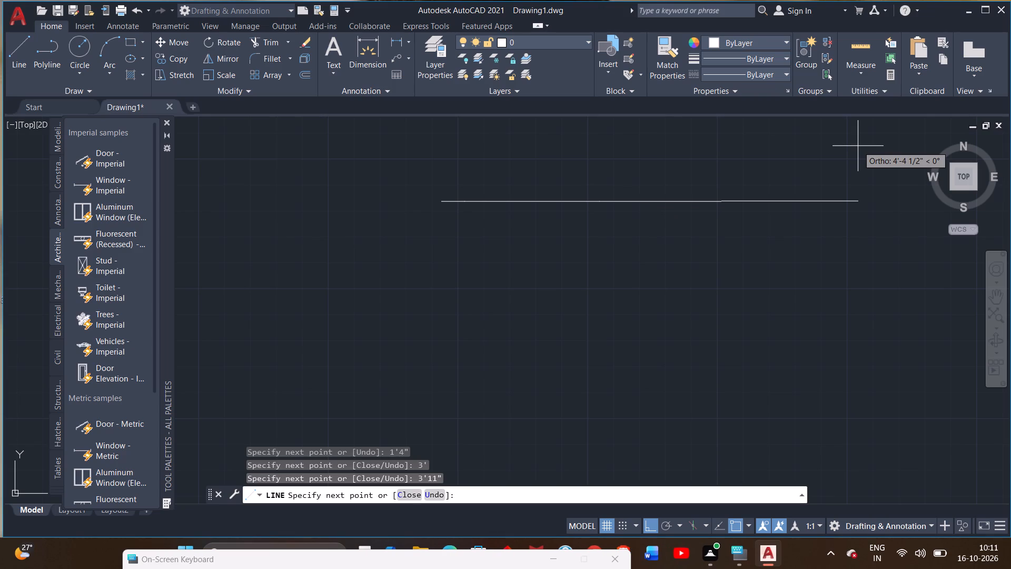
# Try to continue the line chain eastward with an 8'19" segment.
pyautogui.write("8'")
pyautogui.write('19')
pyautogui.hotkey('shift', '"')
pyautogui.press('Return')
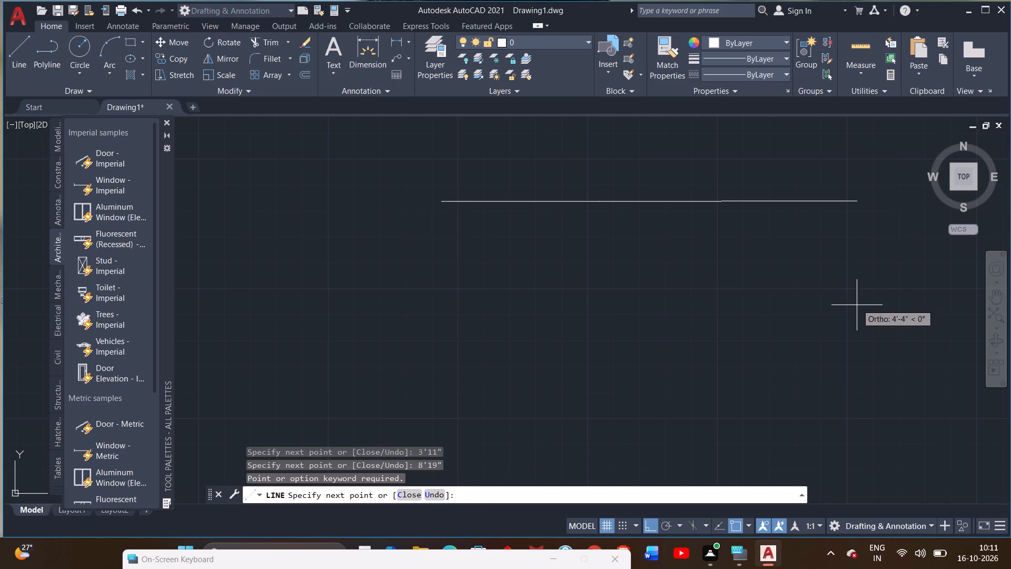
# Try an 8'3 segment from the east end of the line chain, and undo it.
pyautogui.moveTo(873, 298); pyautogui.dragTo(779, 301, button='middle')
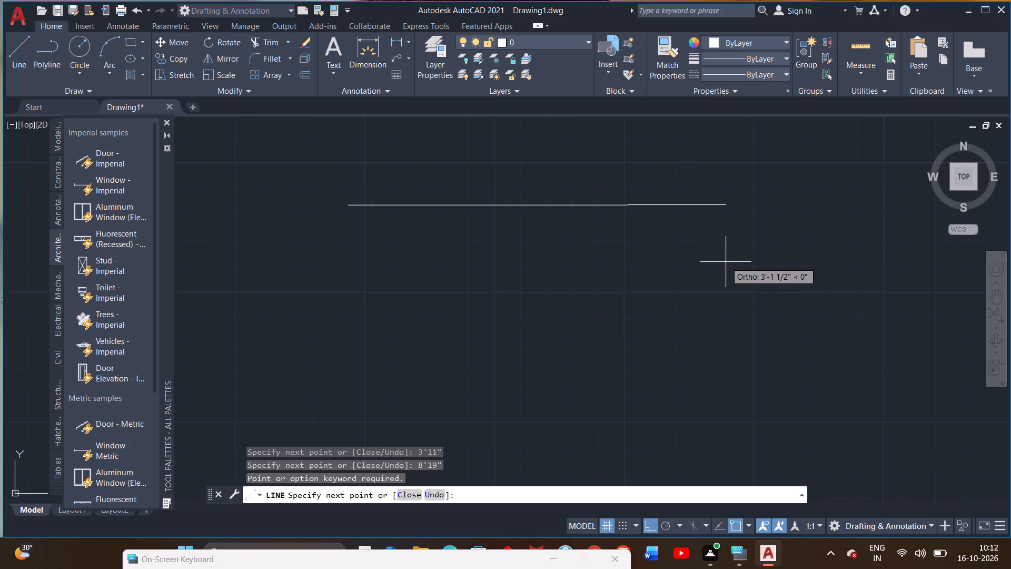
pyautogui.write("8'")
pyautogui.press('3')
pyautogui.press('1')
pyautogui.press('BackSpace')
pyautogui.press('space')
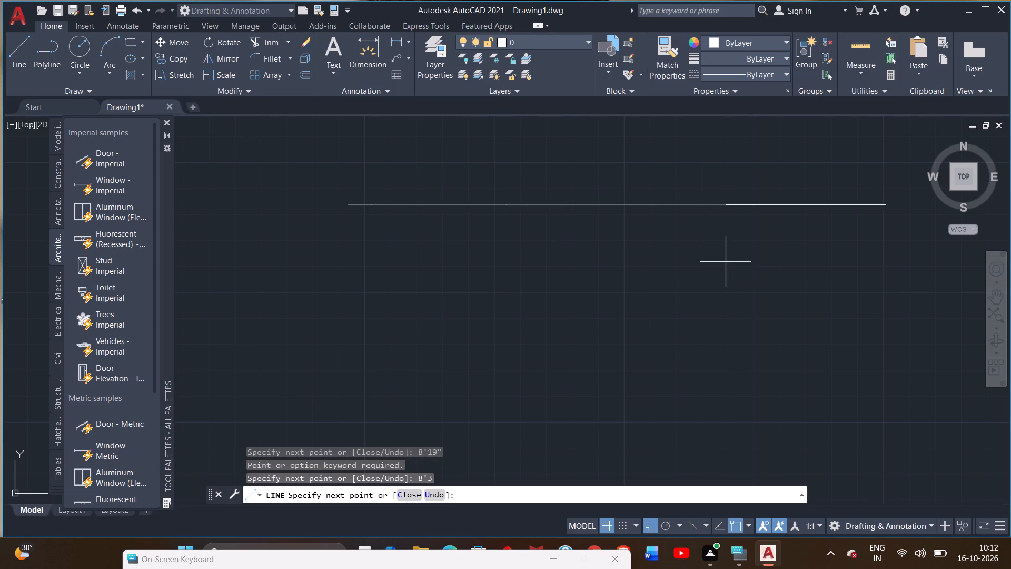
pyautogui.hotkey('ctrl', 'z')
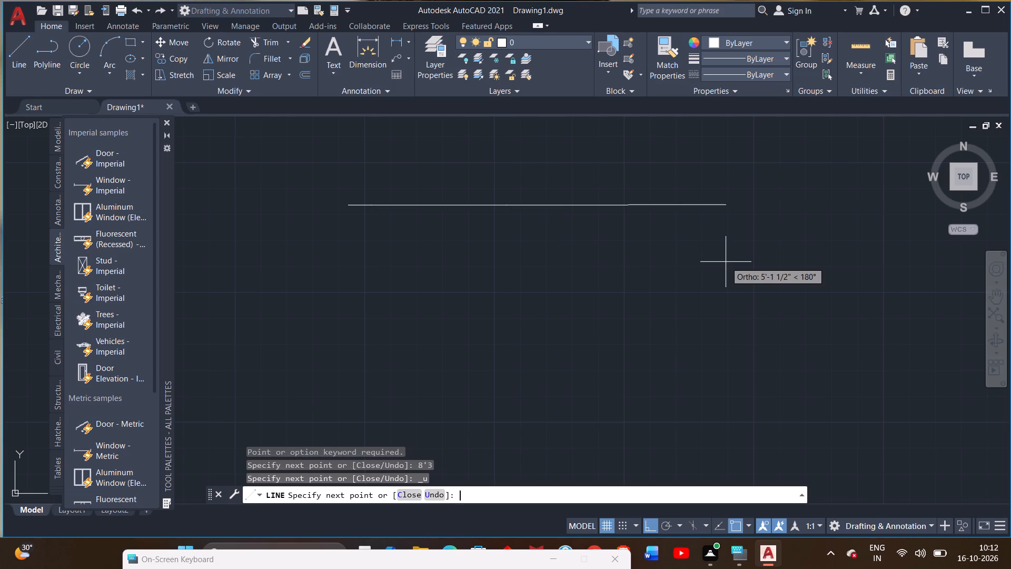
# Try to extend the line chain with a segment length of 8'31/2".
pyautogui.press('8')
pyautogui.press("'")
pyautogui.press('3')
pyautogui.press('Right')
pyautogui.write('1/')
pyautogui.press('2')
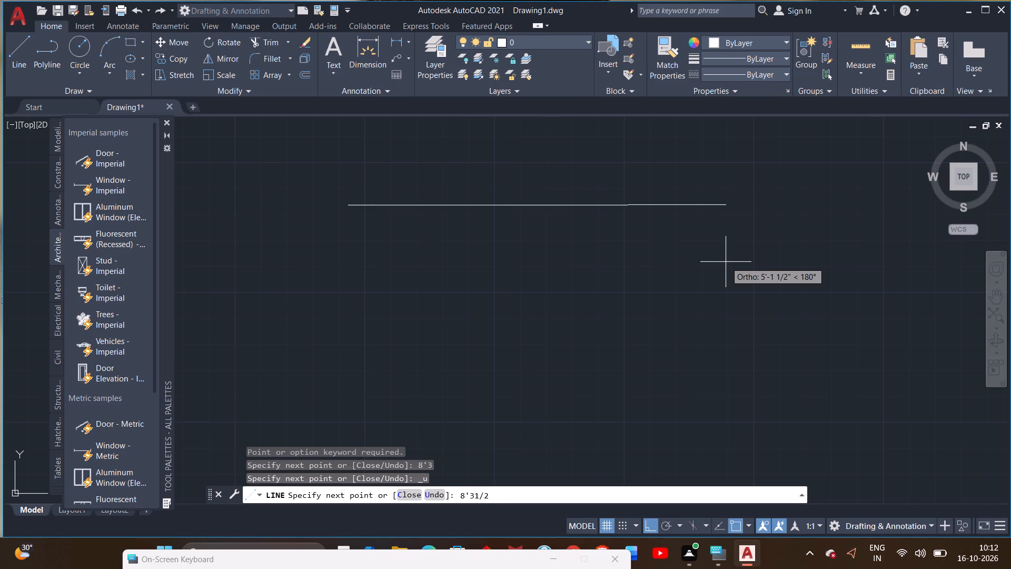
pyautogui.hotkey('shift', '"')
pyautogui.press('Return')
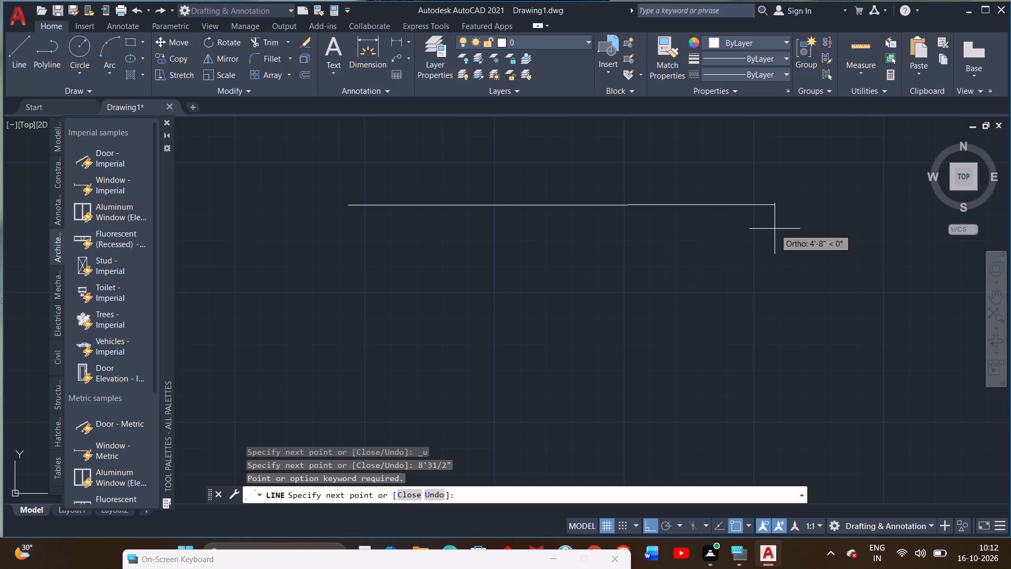
# Undo the last two segments of the line chain, end the line, and erase its remaining segments.
pyautogui.hotkey('ctrl', 'z')
pyautogui.hotkey('ctrl', 'z')
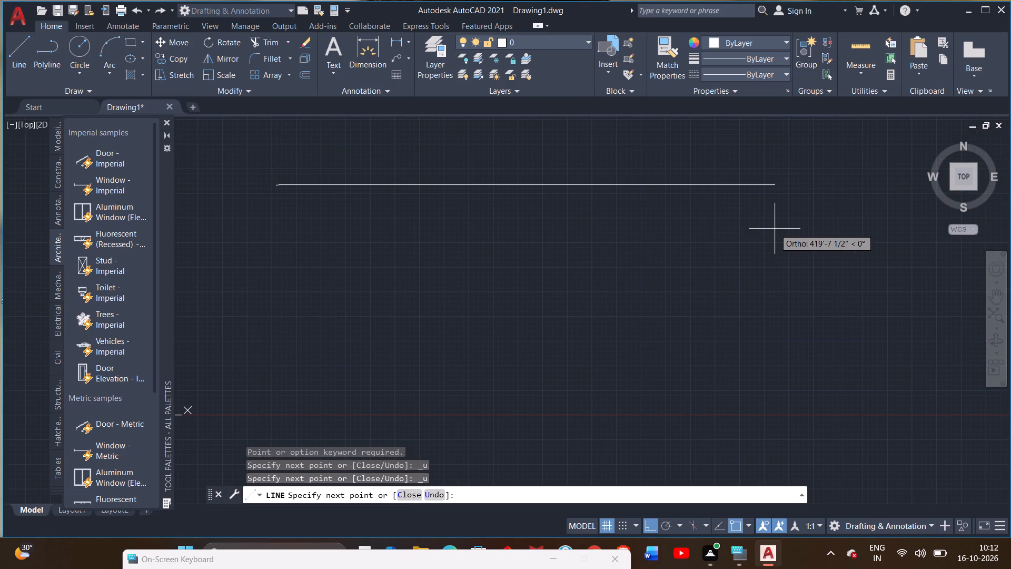
pyautogui.rightClick(615, 263)
pyautogui.click(637, 270)
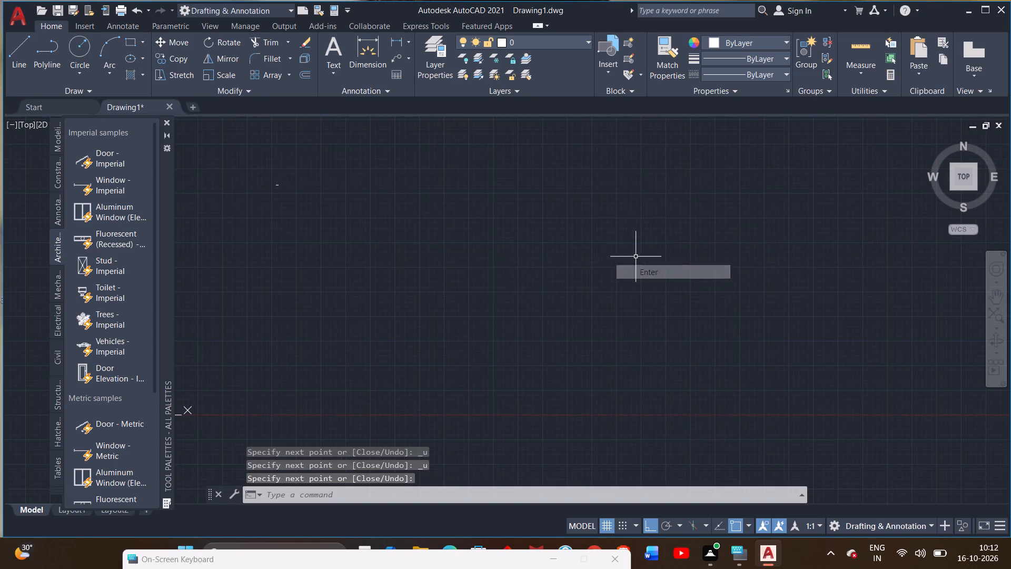
pyautogui.moveTo(323, 173); pyautogui.dragTo(261, 217)
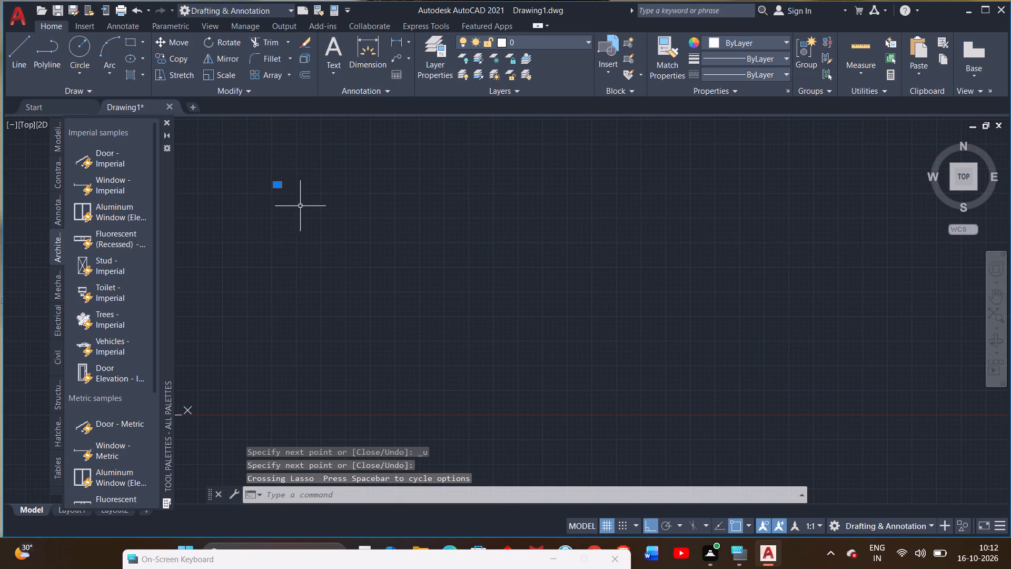
pyautogui.press('Delete')
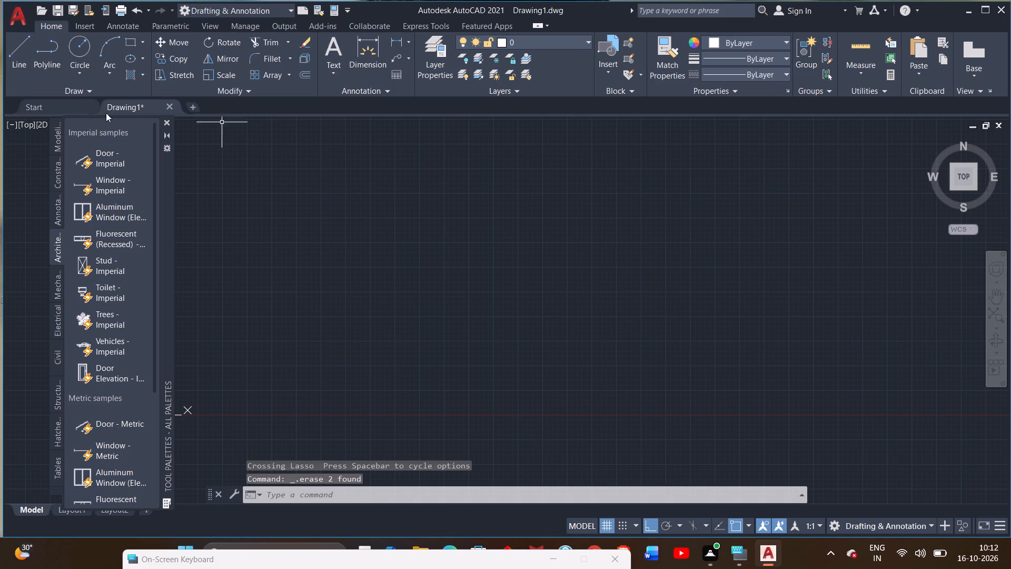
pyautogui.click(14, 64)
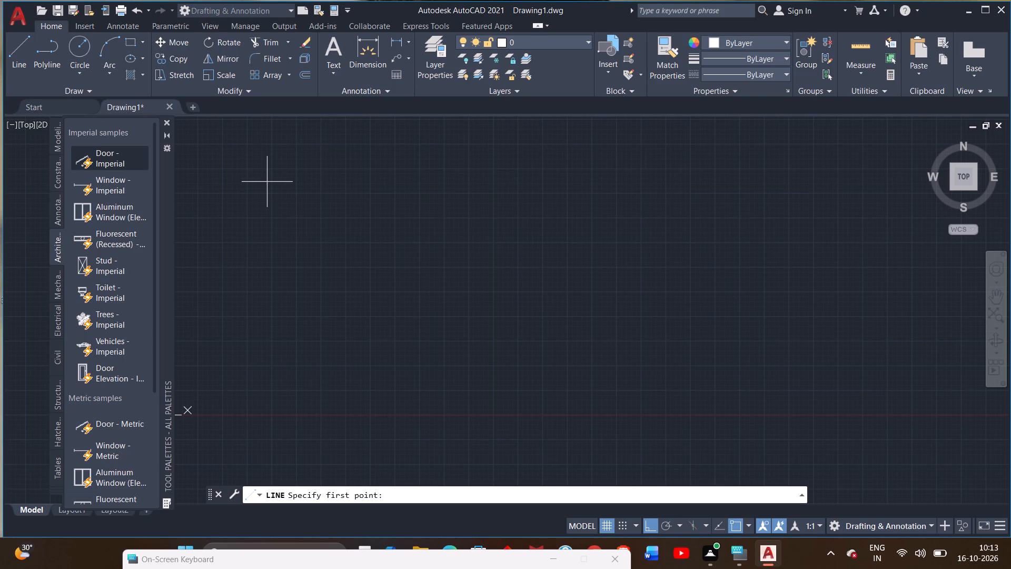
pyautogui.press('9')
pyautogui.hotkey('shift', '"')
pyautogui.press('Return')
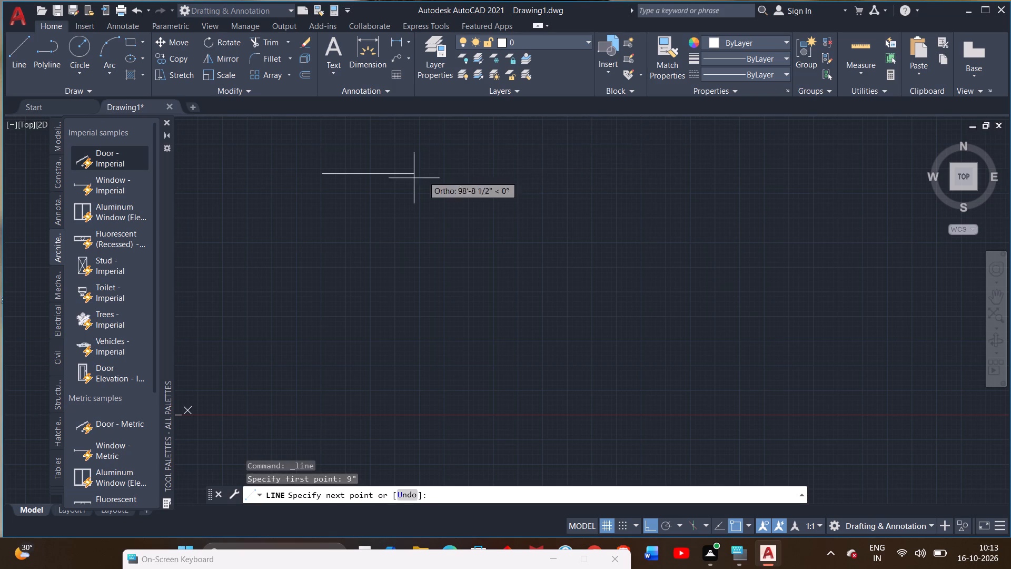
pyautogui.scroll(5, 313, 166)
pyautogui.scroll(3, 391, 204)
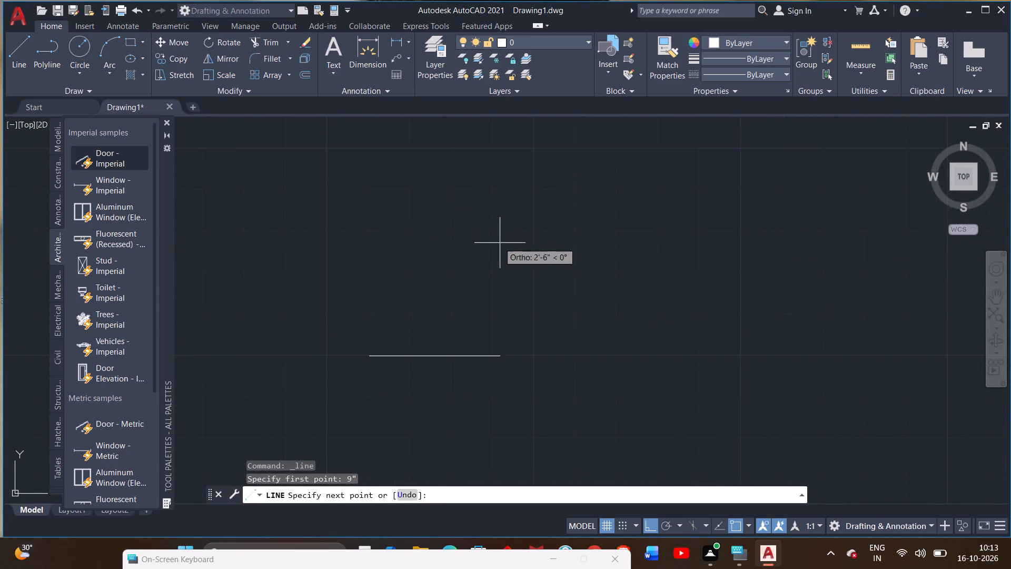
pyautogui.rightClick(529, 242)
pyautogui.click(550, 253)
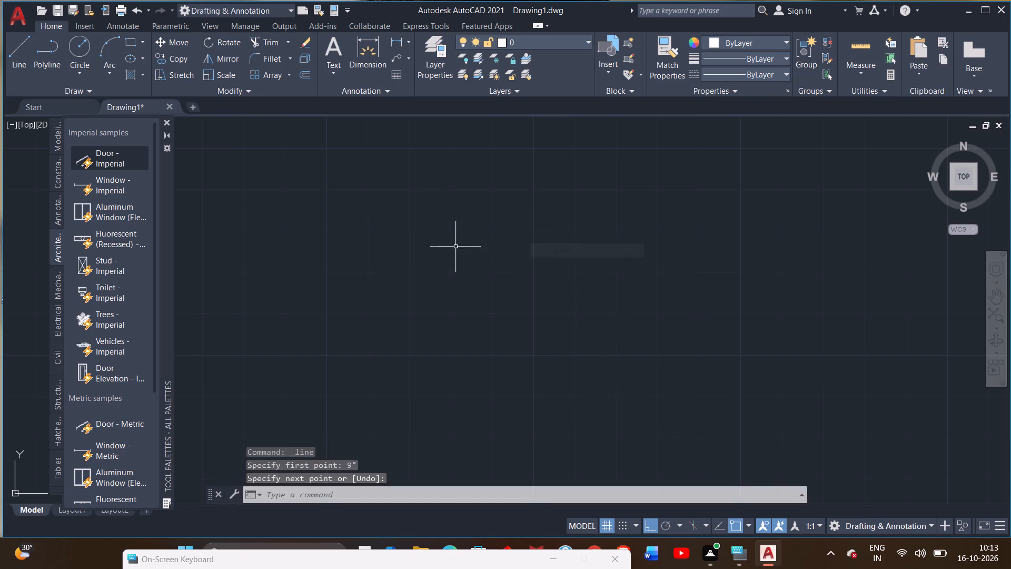
# Draw a horizontal line chain eastward from open drawing space with segments of 9", 1'4", 3' and 3'11".
pyautogui.click(14, 60)
pyautogui.click(256, 165)
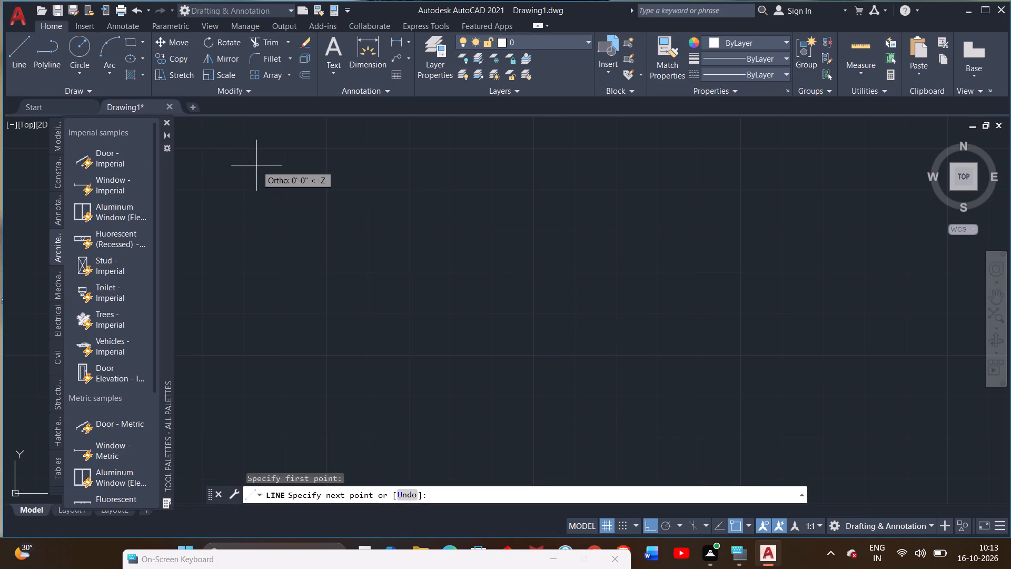
pyautogui.press('9')
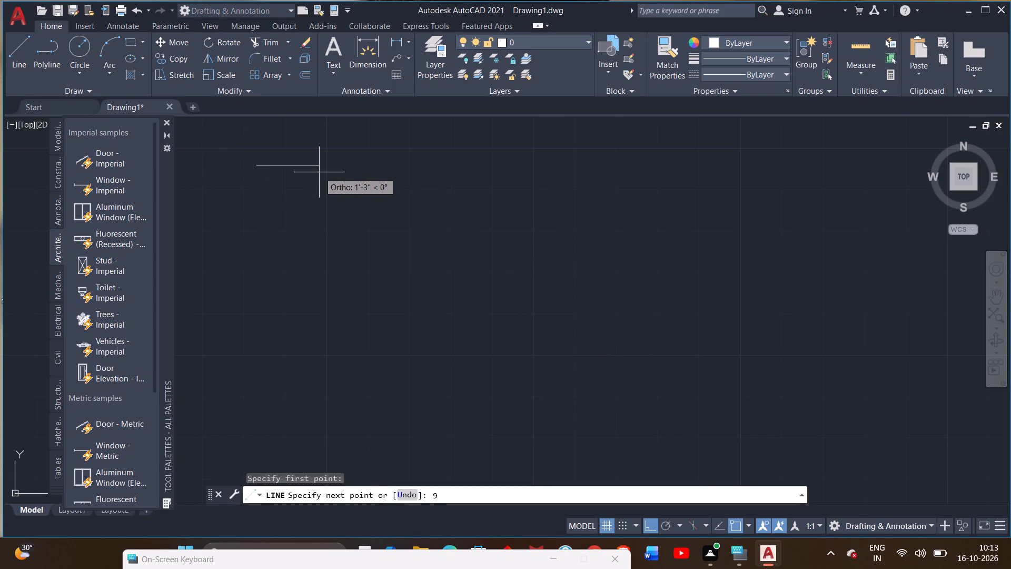
pyautogui.hotkey('shift', '"')
pyautogui.press('Return')
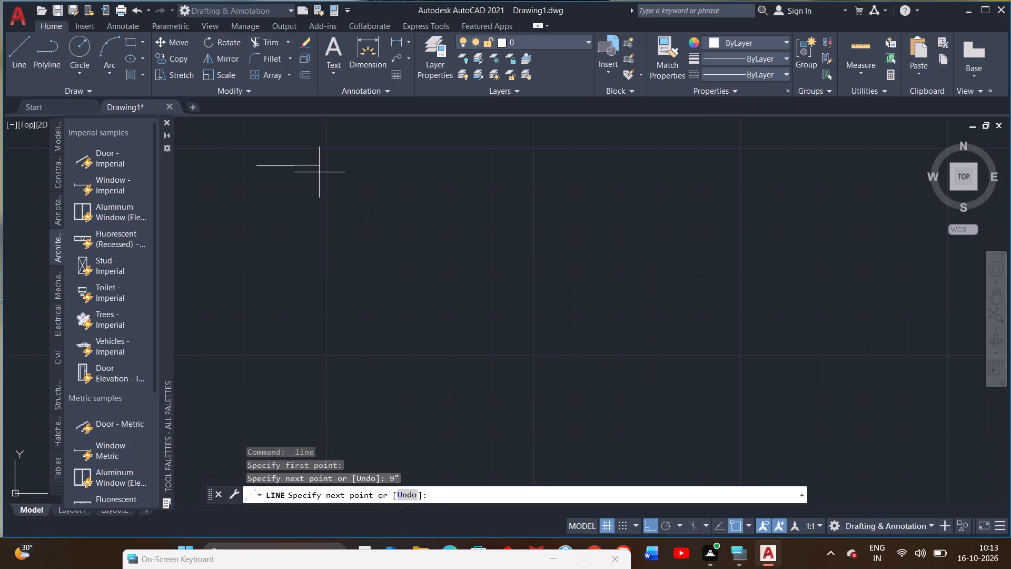
pyautogui.write("1'4")
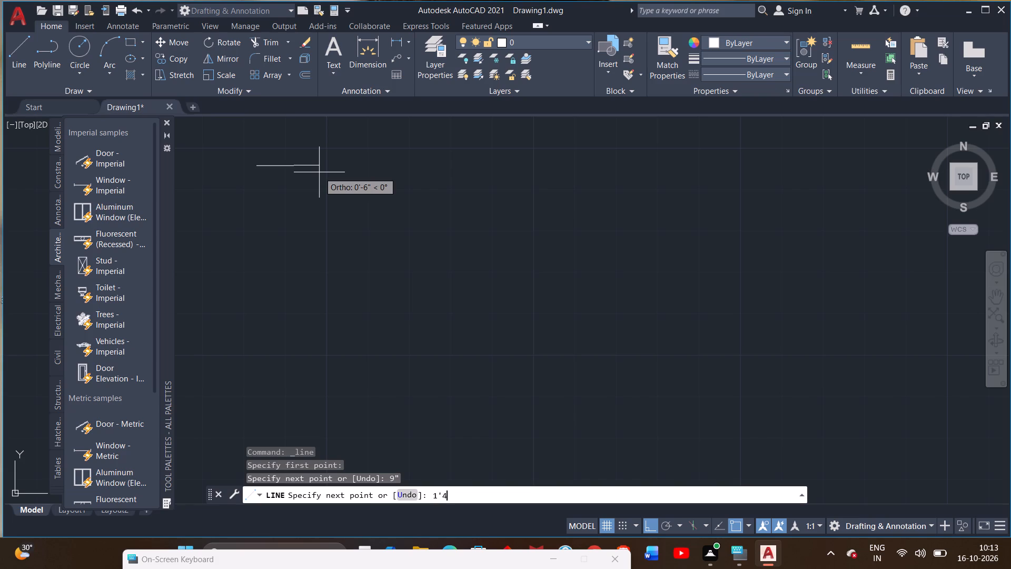
pyautogui.hotkey('shift', '"')
pyautogui.press('Return')
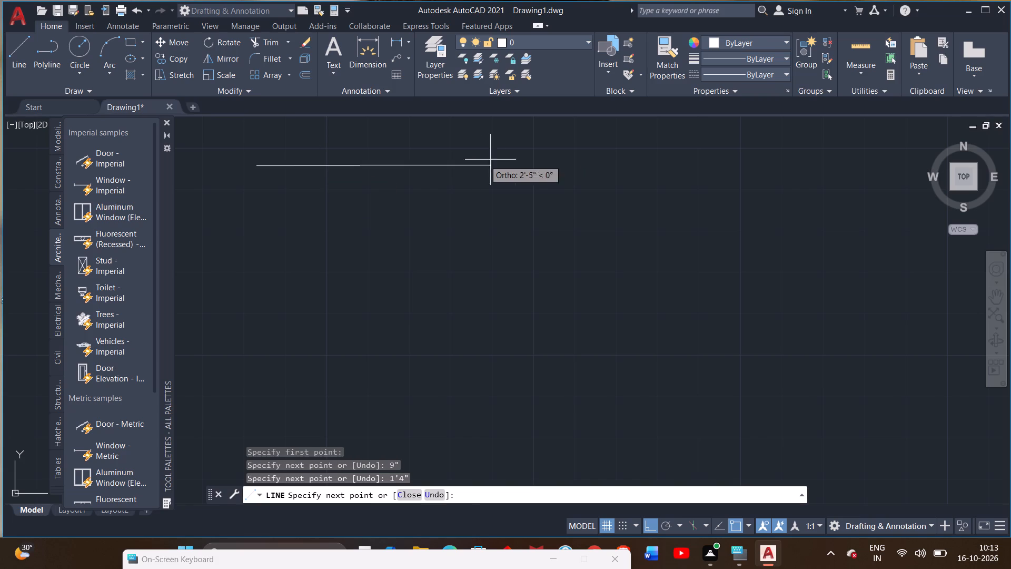
pyautogui.write("3'")
pyautogui.press('Return')
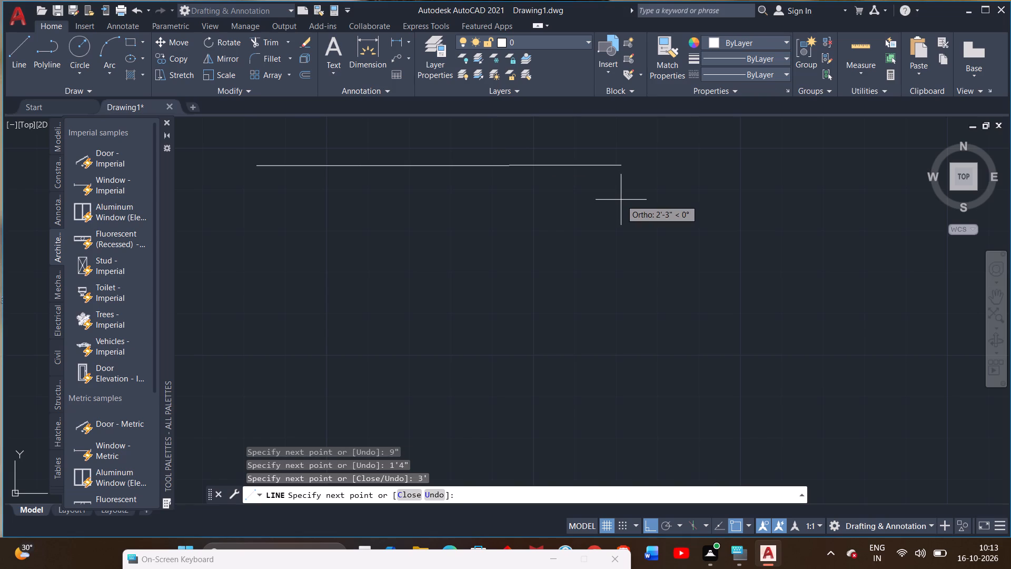
pyautogui.write("3'11")
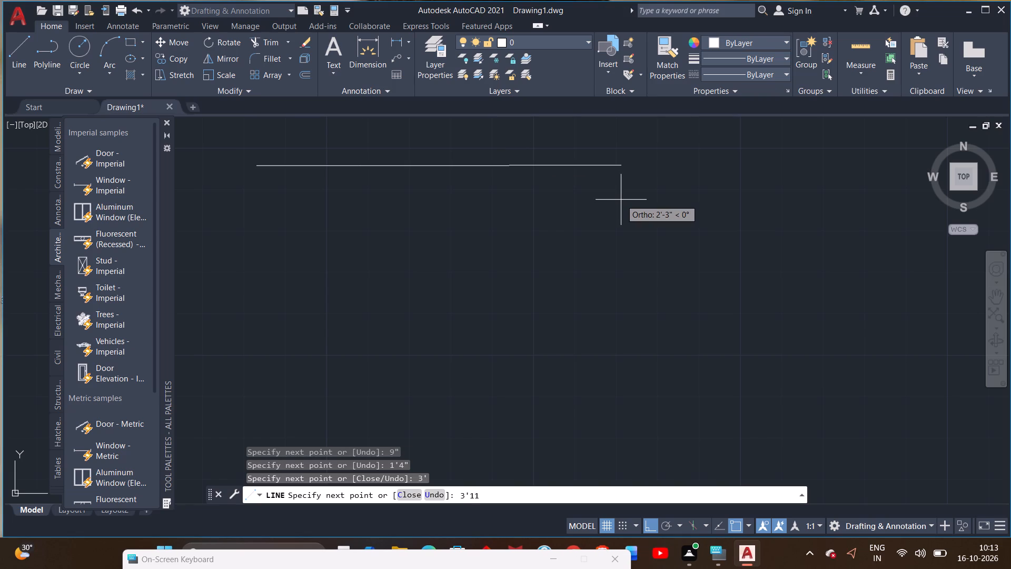
pyautogui.hotkey('shift', '"')
pyautogui.press('Return')
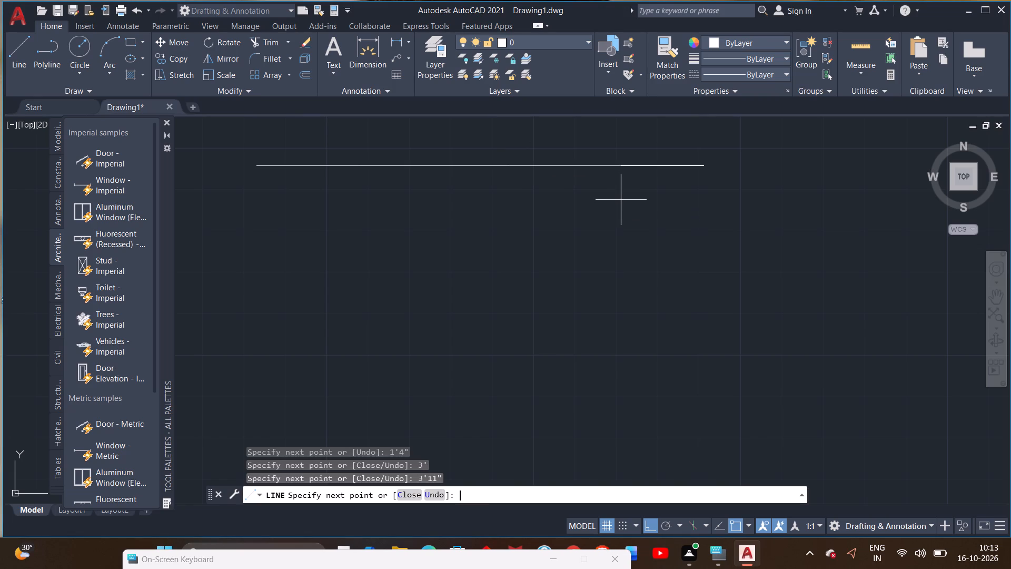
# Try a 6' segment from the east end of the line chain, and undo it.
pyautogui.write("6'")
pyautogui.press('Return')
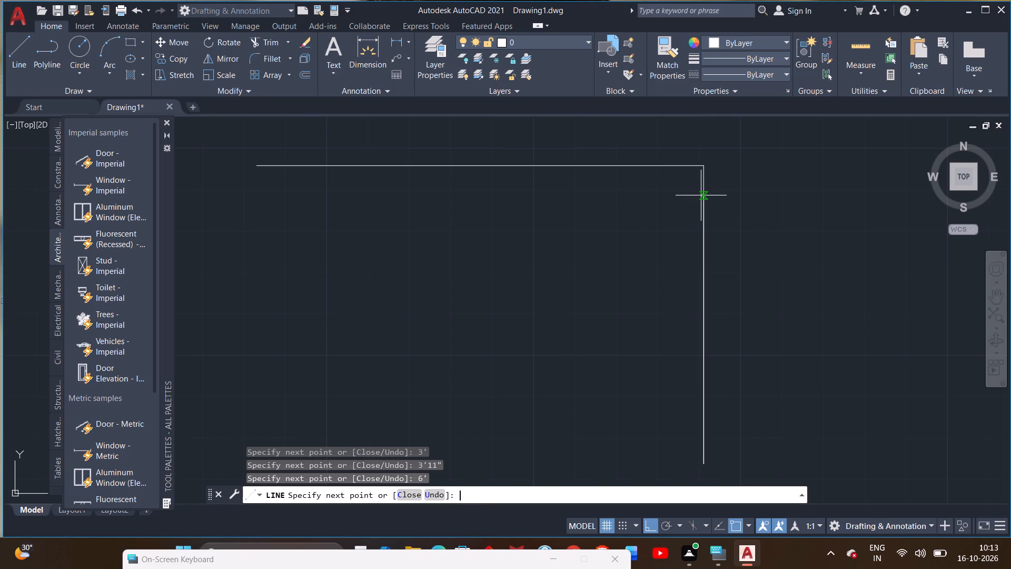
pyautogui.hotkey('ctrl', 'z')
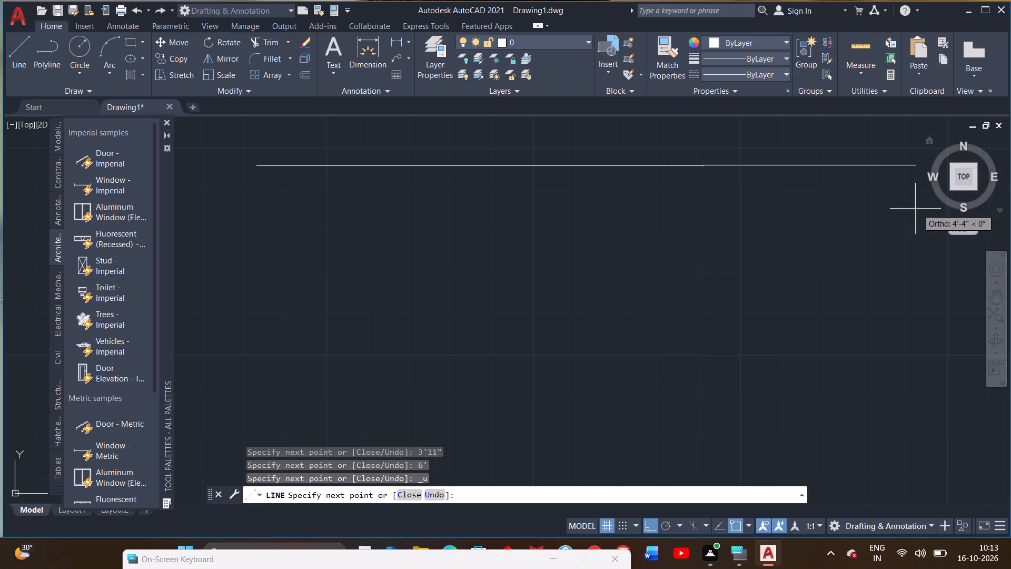
# Extend the top wall line chain eastward with segments of 6', 2'10" and 9".
pyautogui.moveTo(842, 210); pyautogui.dragTo(596, 233, button='middle')
pyautogui.scroll(1, 596, 233)
pyautogui.scroll(-1, 632, 239)
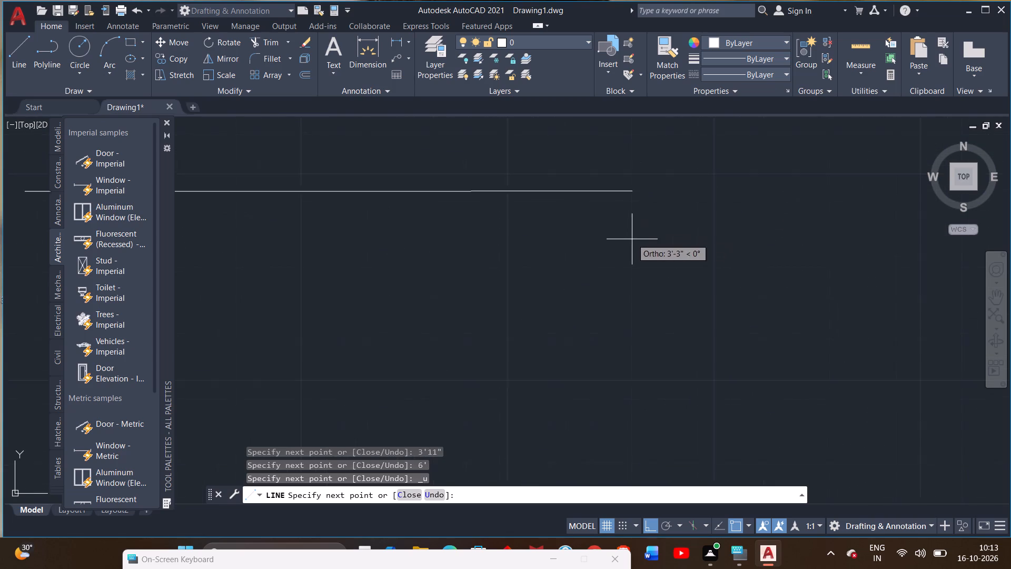
pyautogui.scroll(-2, 632, 239)
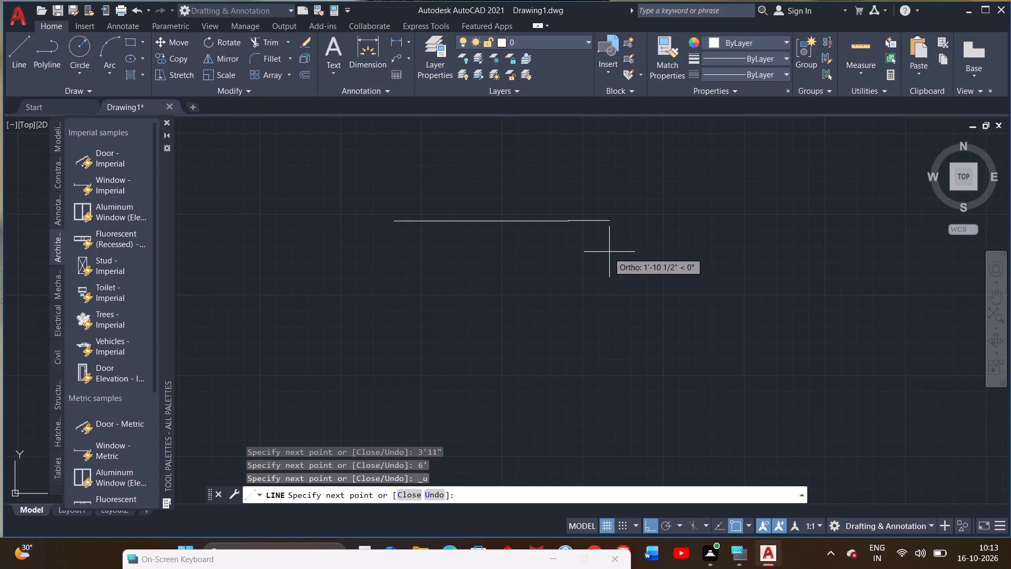
pyautogui.write("6'")
pyautogui.press('Return')
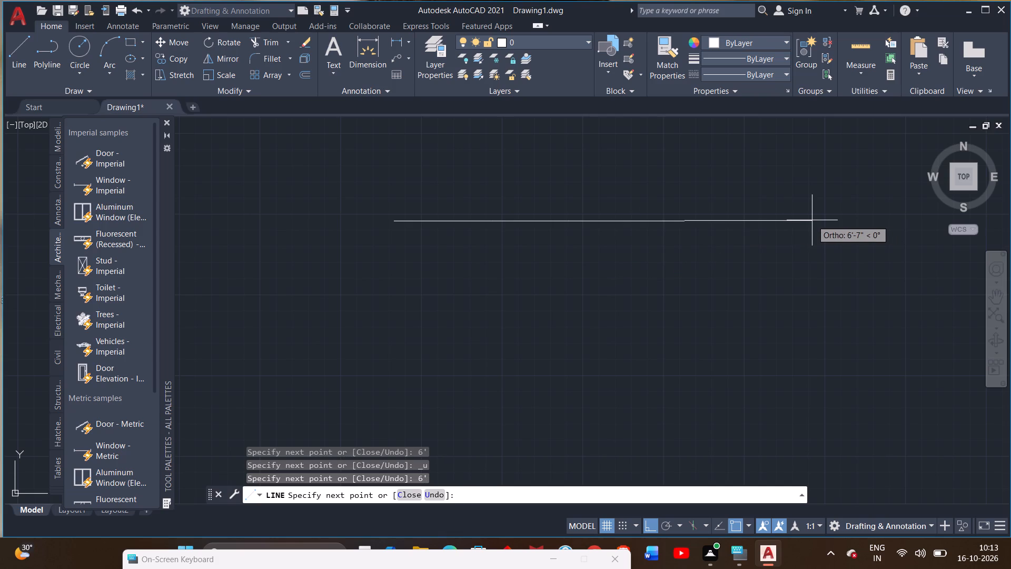
pyautogui.moveTo(812, 220); pyautogui.dragTo(604, 226, button='middle')
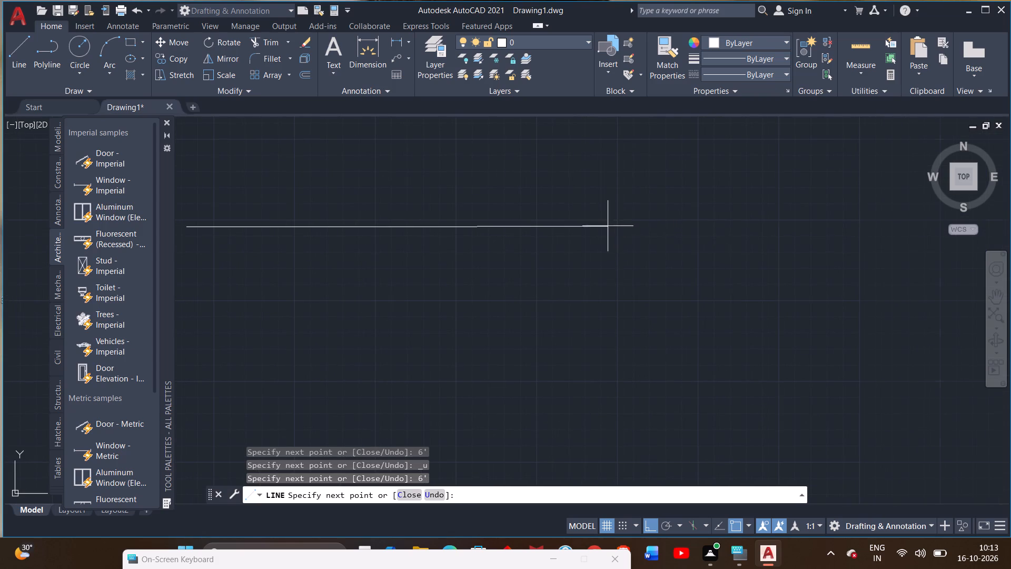
pyautogui.write("2'10")
pyautogui.hotkey('shift', '"')
pyautogui.press('Return')
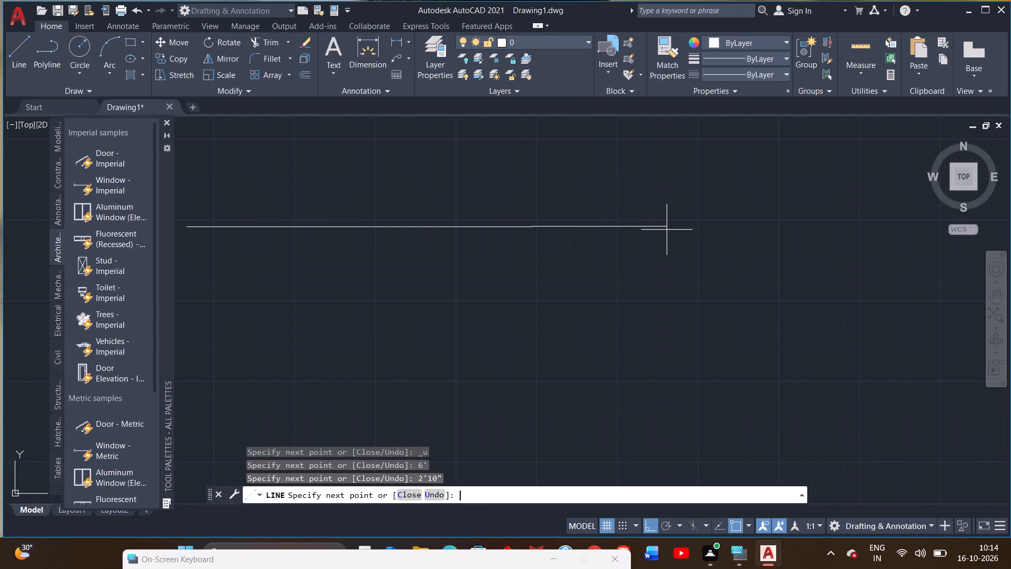
pyautogui.press('9')
pyautogui.hotkey('shift', '"')
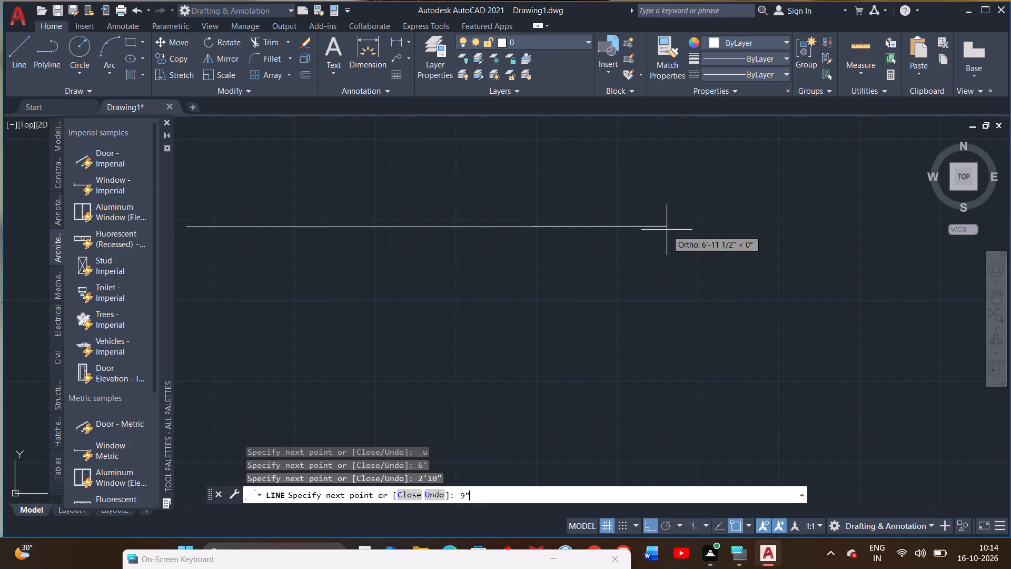
pyautogui.press('Return')
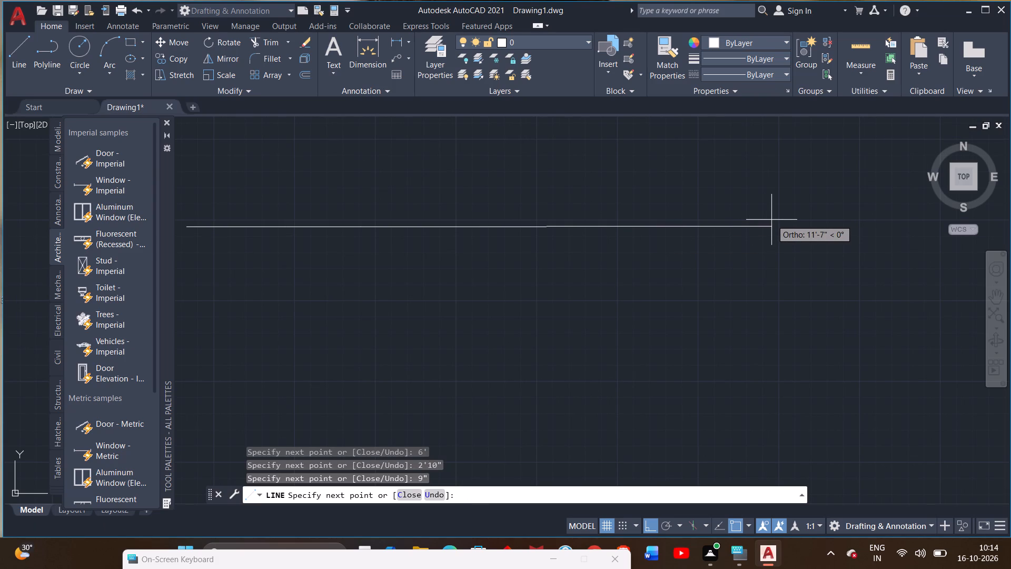
# Continue the top wall line eastward with segments of 8'3.5" and 3'9".
pyautogui.press('8')
pyautogui.press("'")
pyautogui.write('3.5')
pyautogui.hotkey('shift', '"')
pyautogui.press('Return')
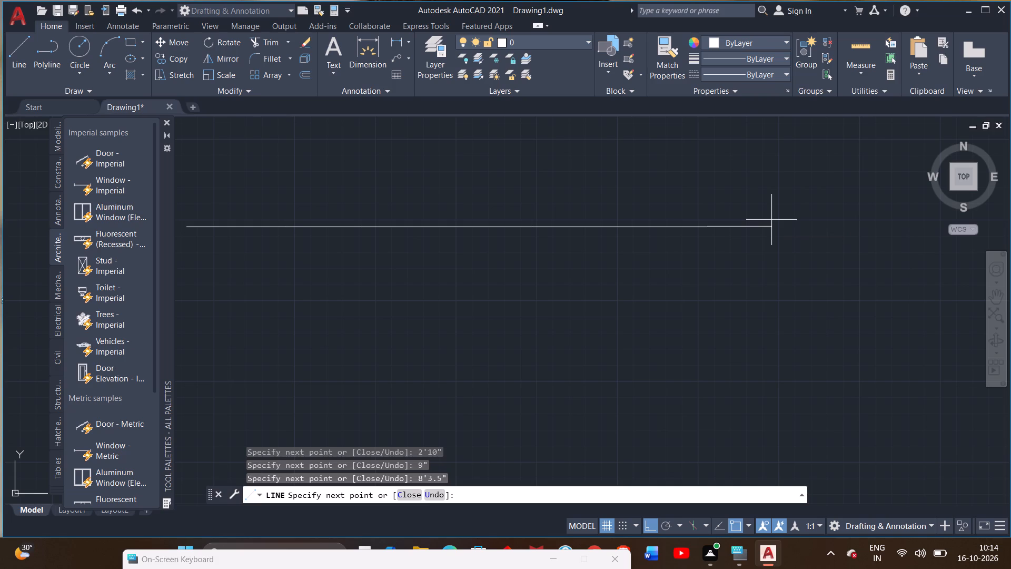
pyautogui.write("3'9")
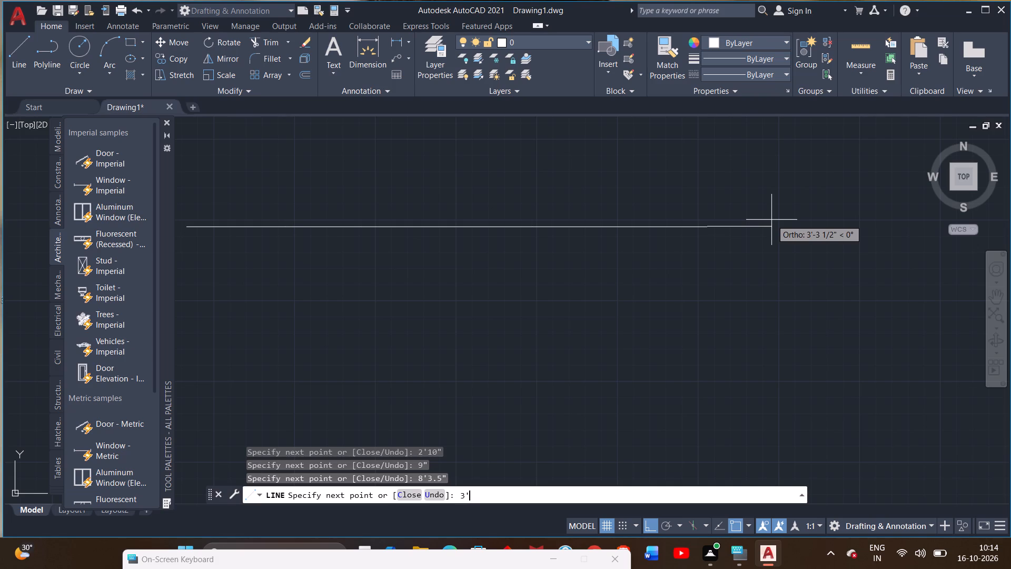
pyautogui.hotkey('shift', '"')
pyautogui.press('Return')
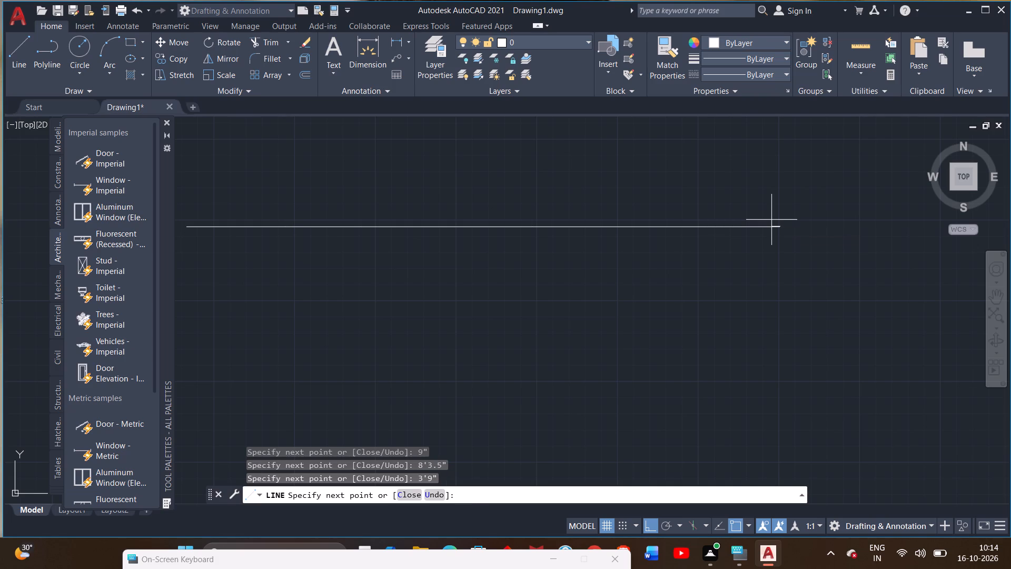
# Turn the line chain south at the top wall's east end with segments of 9", 9'4.5" and 10'.
pyautogui.scroll(-2, 794, 361)
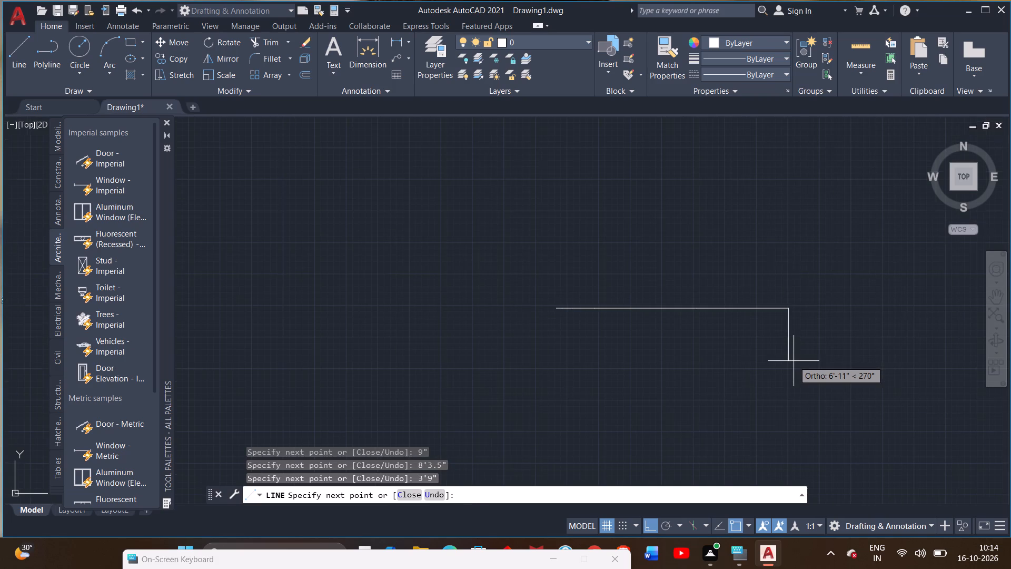
pyautogui.moveTo(794, 360); pyautogui.dragTo(750, 175, button='middle')
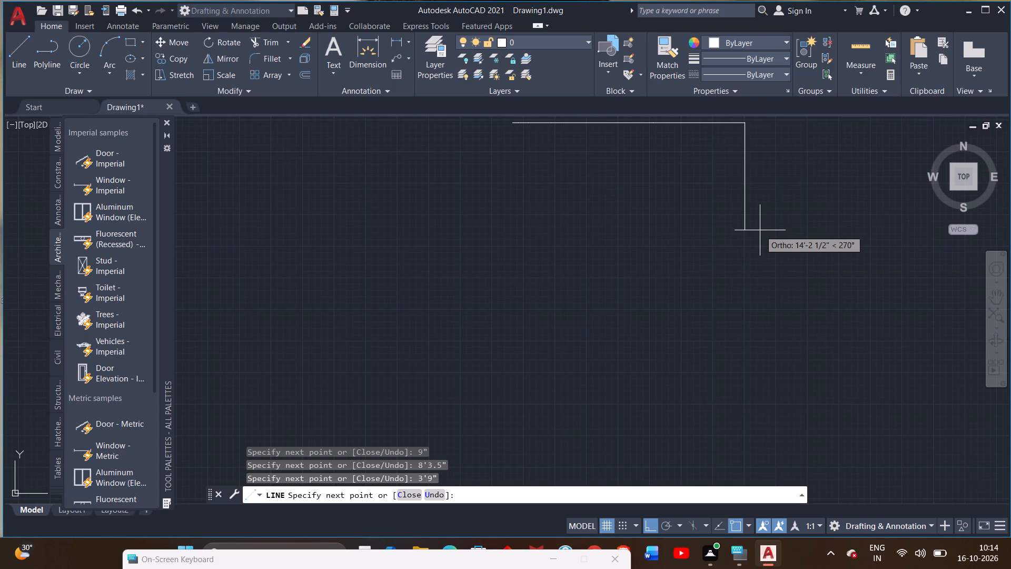
pyautogui.press('9')
pyautogui.hotkey('shift', '"')
pyautogui.press('Return')
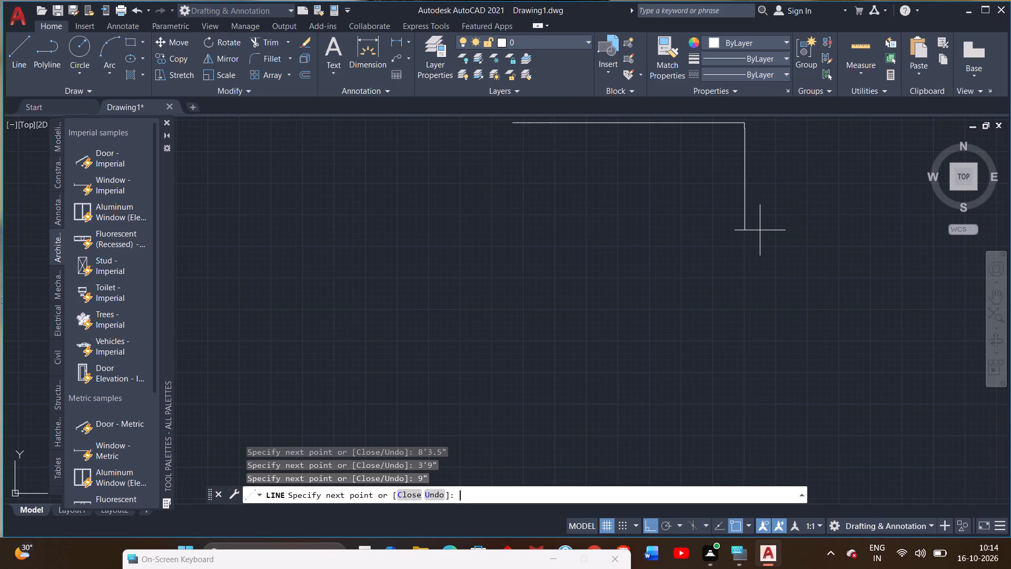
pyautogui.write("9'")
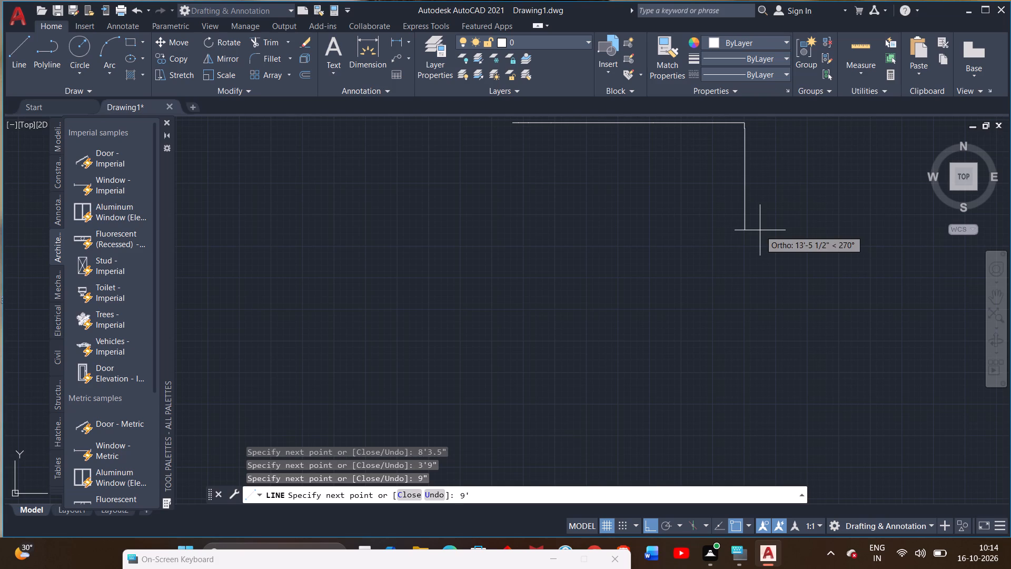
pyautogui.press('4')
pyautogui.write('.5')
pyautogui.hotkey('shift', '"')
pyautogui.press('Return')
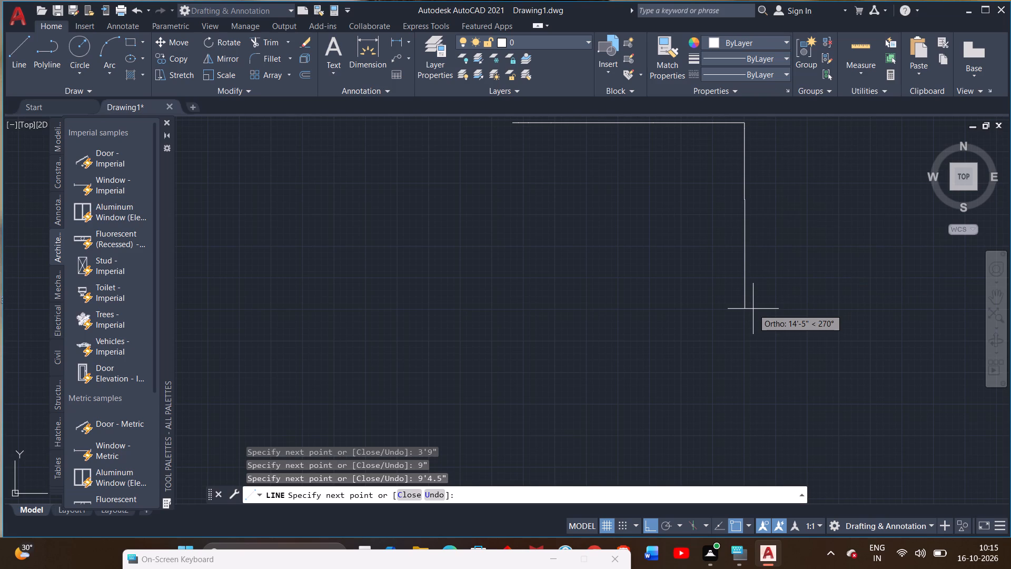
pyautogui.write('10')
pyautogui.press("'")
pyautogui.press('Return')
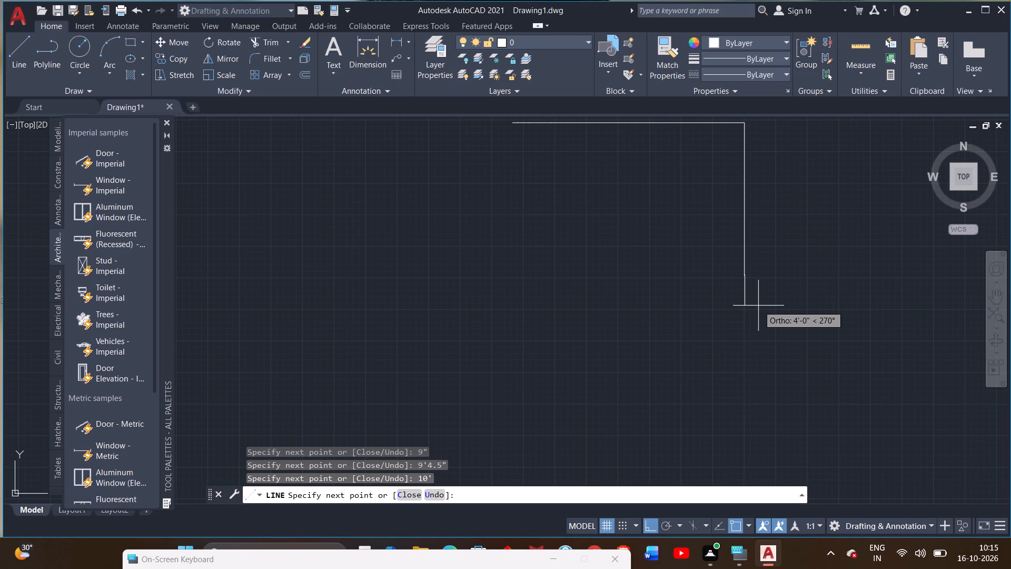
# Continue the east wall line southward with segments of 7'9" and 10'8".
pyautogui.write("7'9")
pyautogui.hotkey('shift', '"')
pyautogui.press('Return')
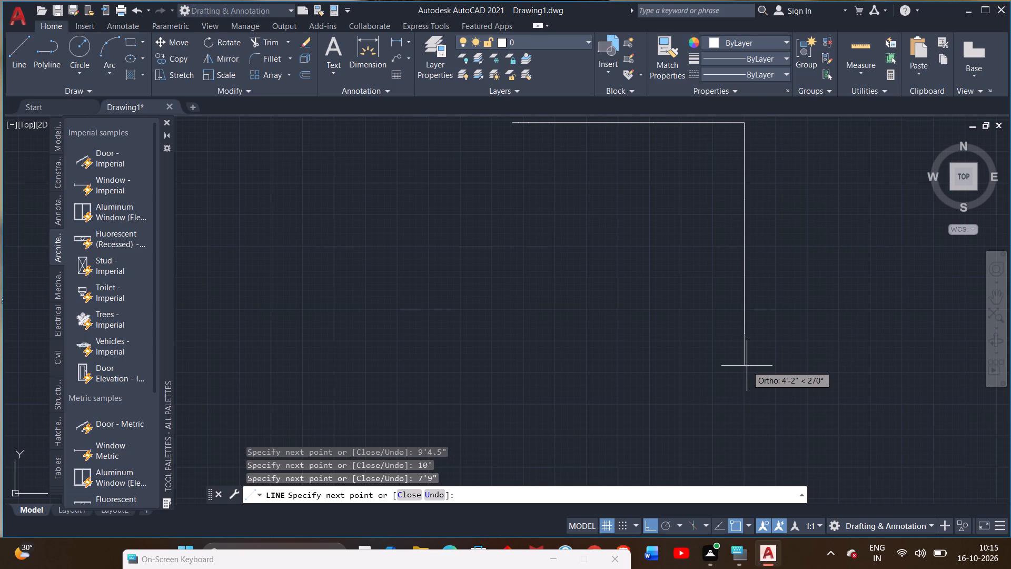
pyautogui.write("10'8")
pyautogui.hotkey('shift', '"')
pyautogui.press('Return')
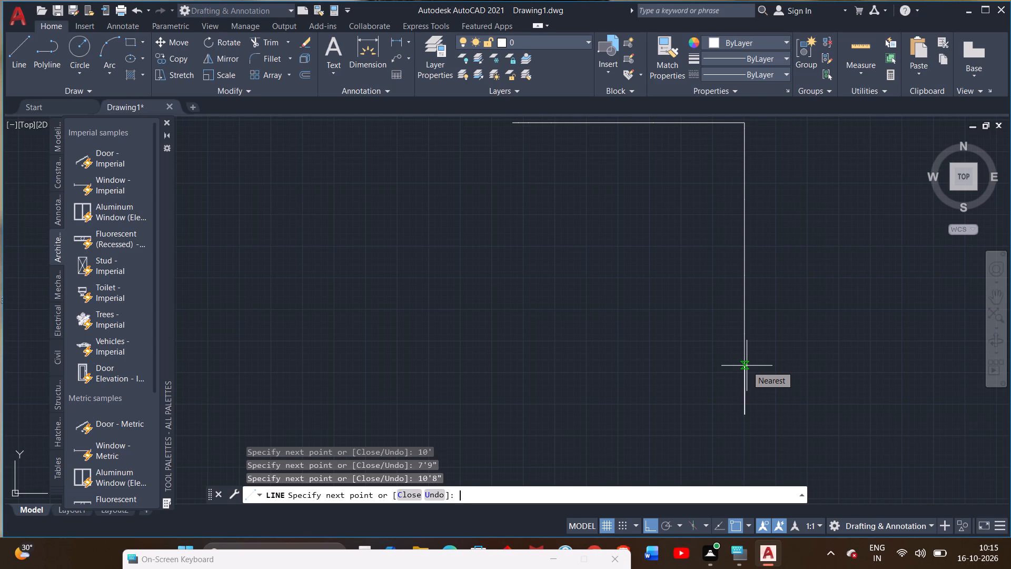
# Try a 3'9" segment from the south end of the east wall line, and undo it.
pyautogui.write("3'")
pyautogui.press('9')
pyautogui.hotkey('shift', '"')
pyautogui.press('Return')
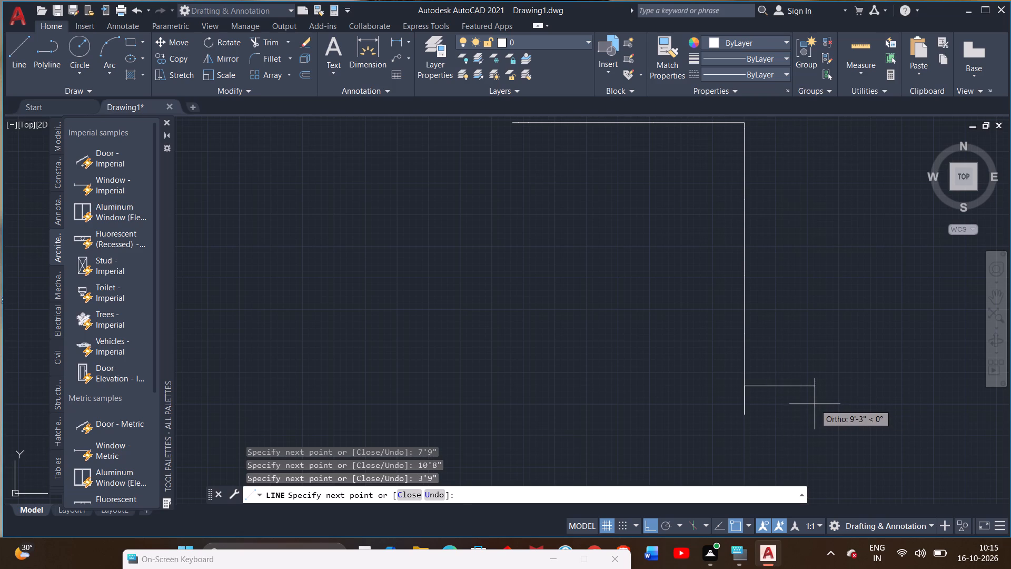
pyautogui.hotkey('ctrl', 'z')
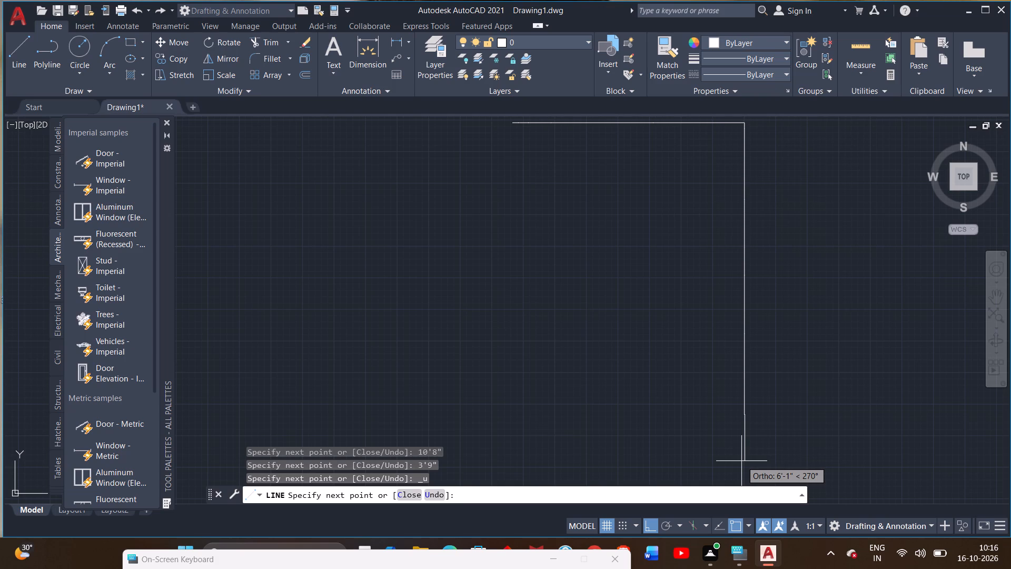
# Extend the east wall line southward with segments of 3'9", 9'2.5" and 9".
pyautogui.write("3'9")
pyautogui.hotkey('shift', '"')
pyautogui.press('Return')
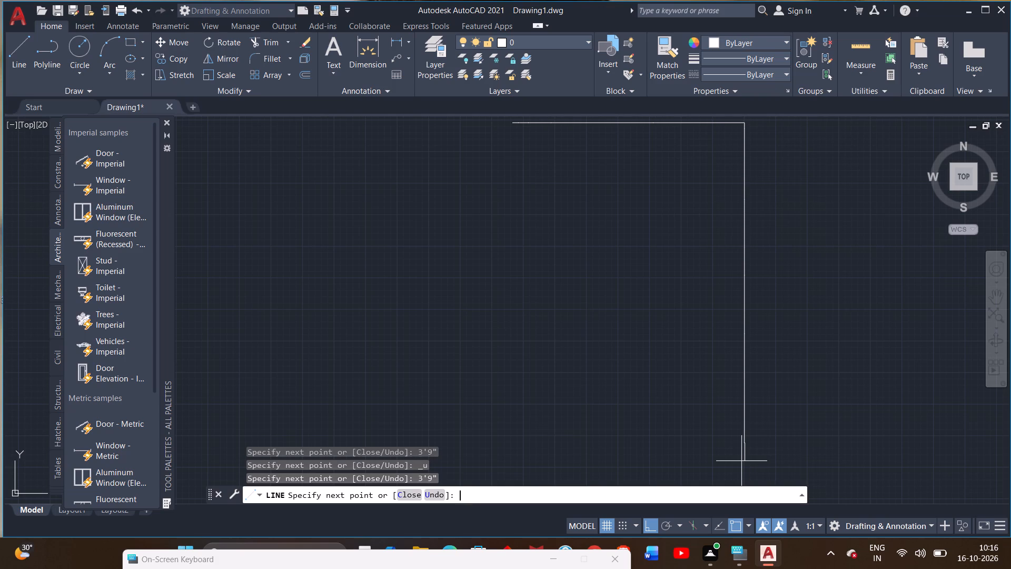
pyautogui.moveTo(740, 461); pyautogui.dragTo(747, 401, button='middle')
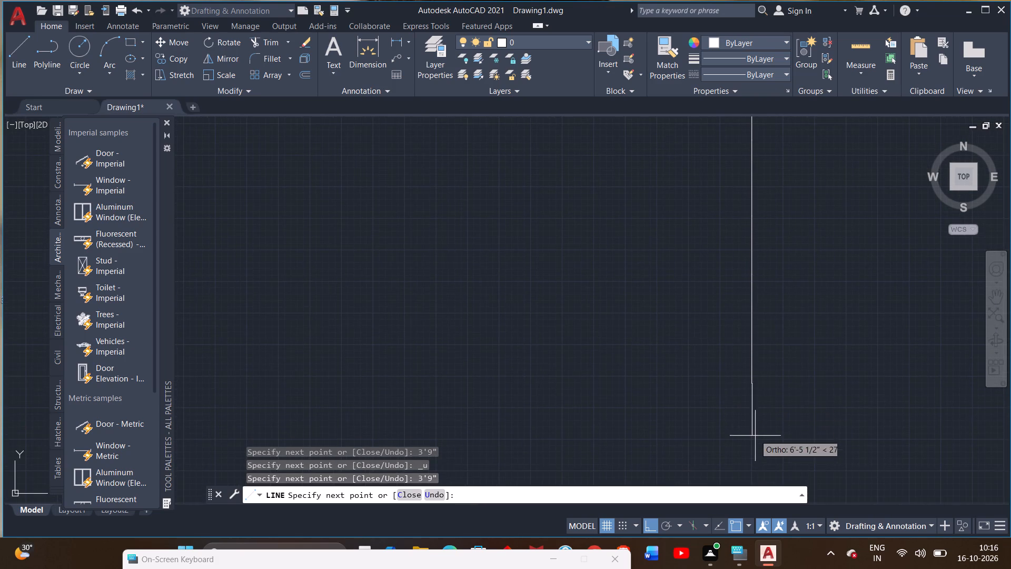
pyautogui.press('9')
pyautogui.press("'")
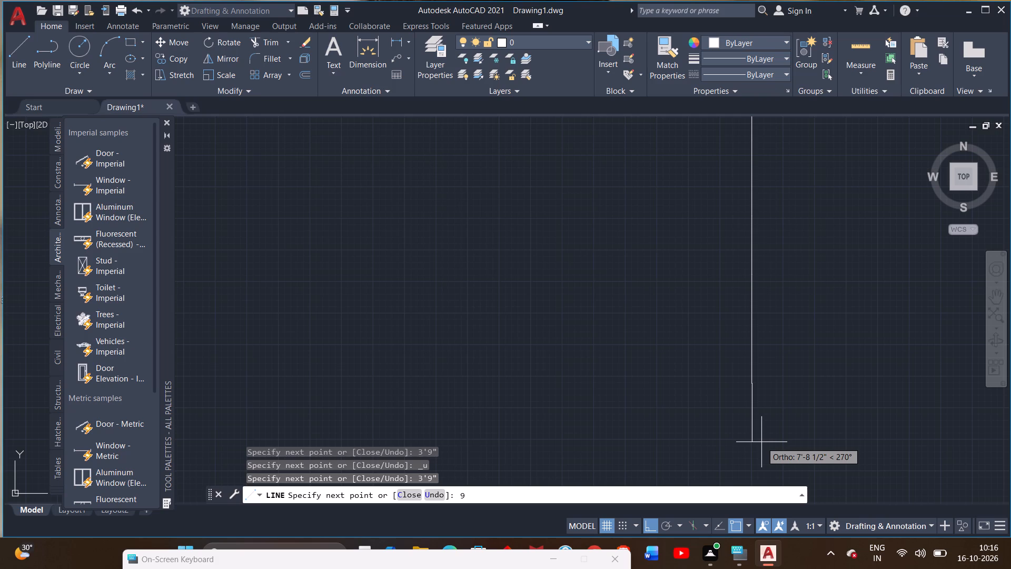
pyautogui.write('2.5')
pyautogui.hotkey('shift', '"')
pyautogui.press('Return')
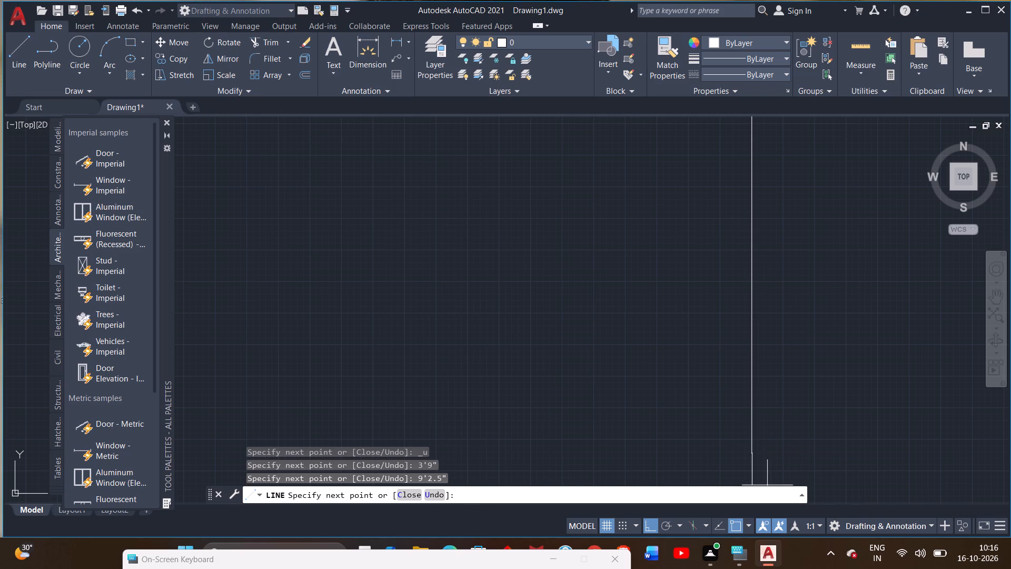
pyautogui.press('9')
pyautogui.hotkey('shift', '"')
pyautogui.press('Return')
pyautogui.moveTo(802, 449); pyautogui.dragTo(789, 299, button='middle')
pyautogui.scroll(-3, 784, 300)
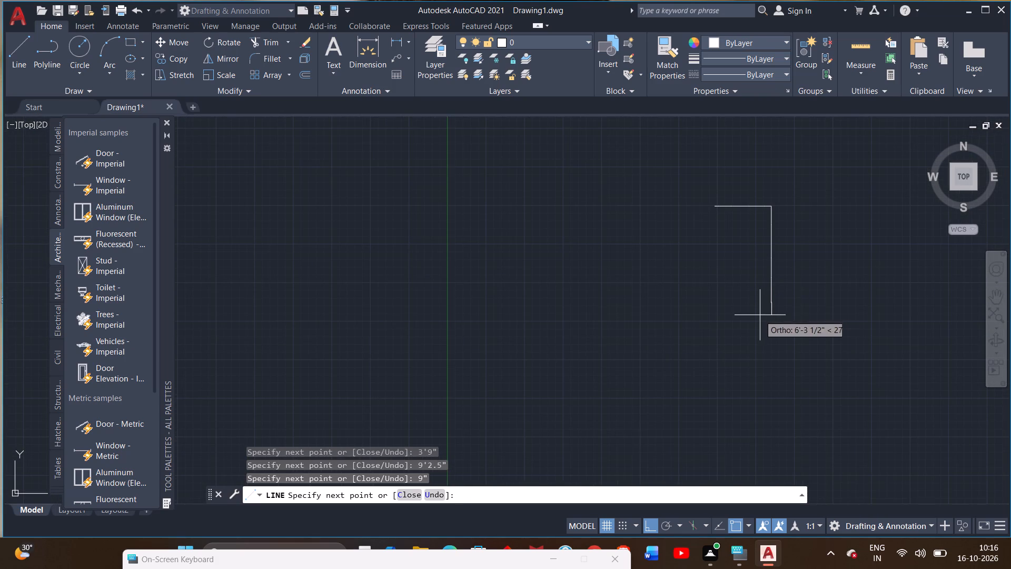
# Turn the wall line chain west at the east wall's south end with segments of 7'9", 1'1.5" and 4'3".
pyautogui.scroll(3, 765, 313)
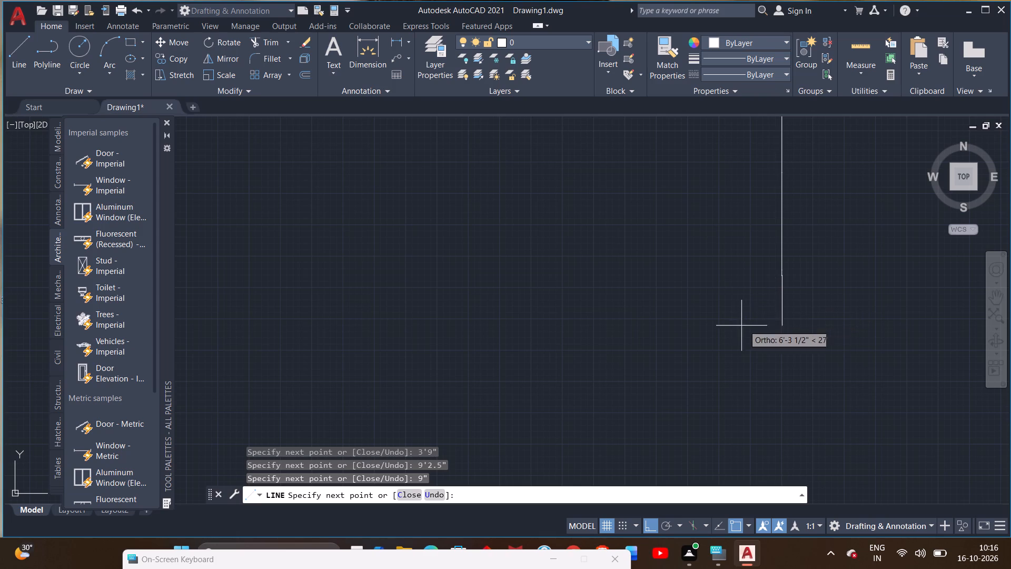
pyautogui.write("7'9")
pyautogui.hotkey('shift', '"')
pyautogui.press('Return')
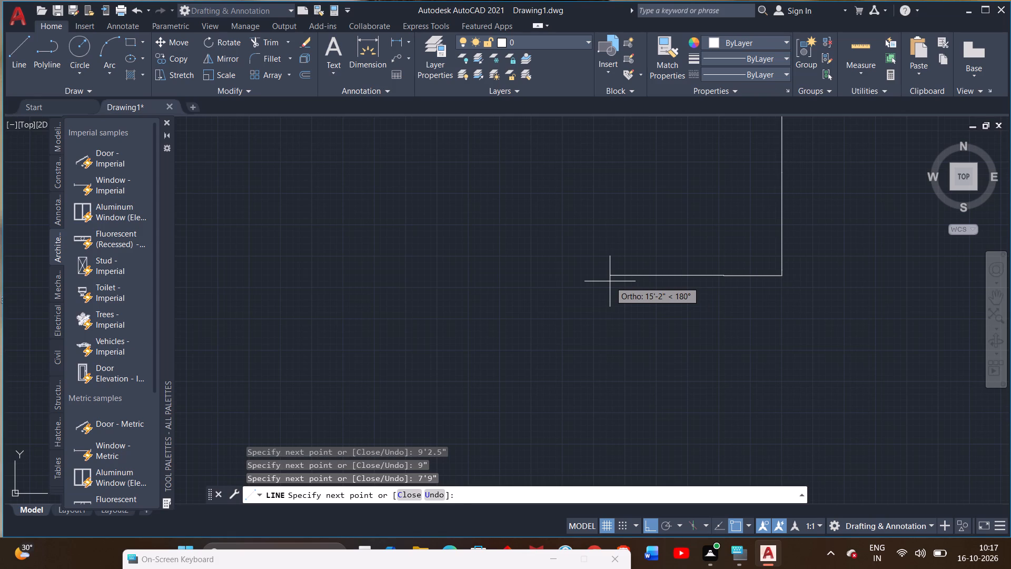
pyautogui.write("1'")
pyautogui.press('1')
pyautogui.write('.5')
pyautogui.hotkey('shift', '"')
pyautogui.press('Return')
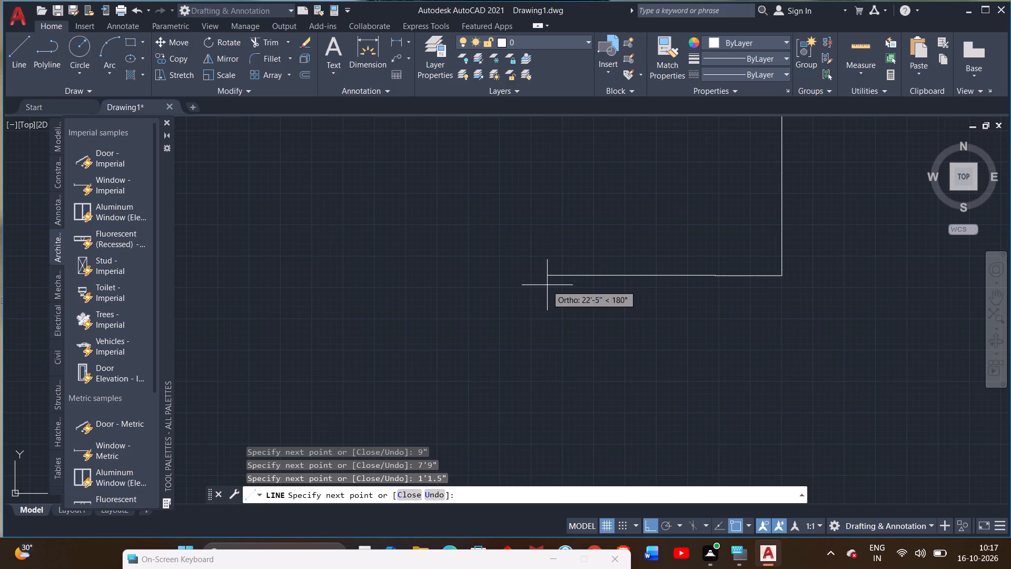
pyautogui.moveTo(547, 285); pyautogui.dragTo(569, 285, button='middle')
pyautogui.write("4'3")
pyautogui.hotkey('shift', '"')
pyautogui.press('Return')
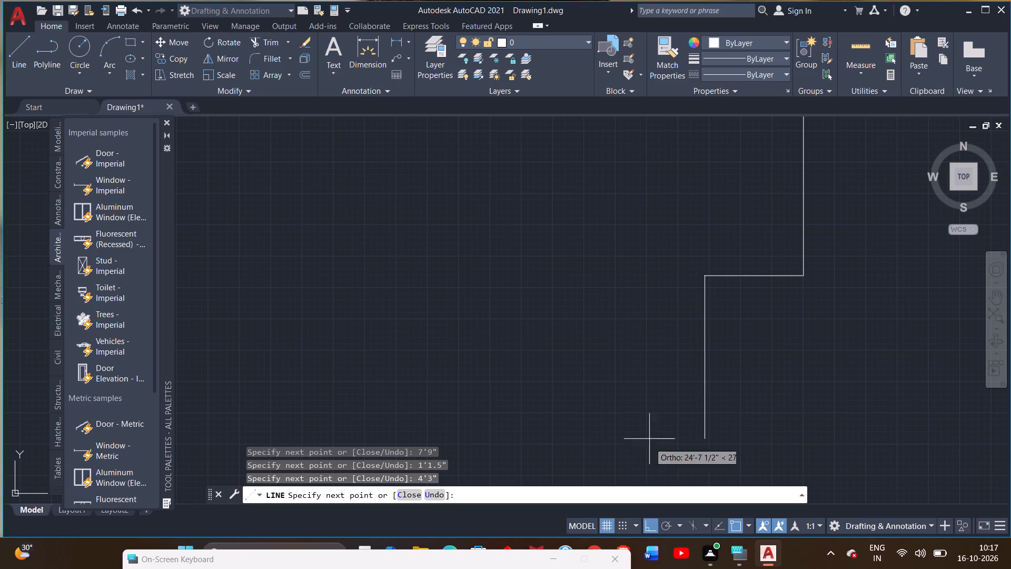
# Turn the wall line chain south with segments of 7'3" and 9".
pyautogui.moveTo(649, 365); pyautogui.dragTo(627, 356, button='middle')
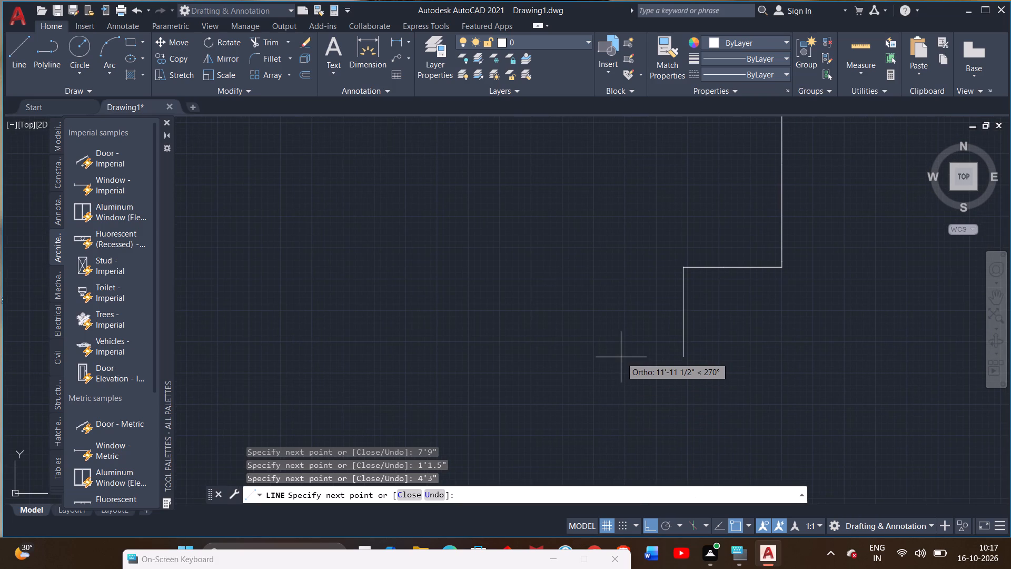
pyautogui.scroll(-2, 629, 333)
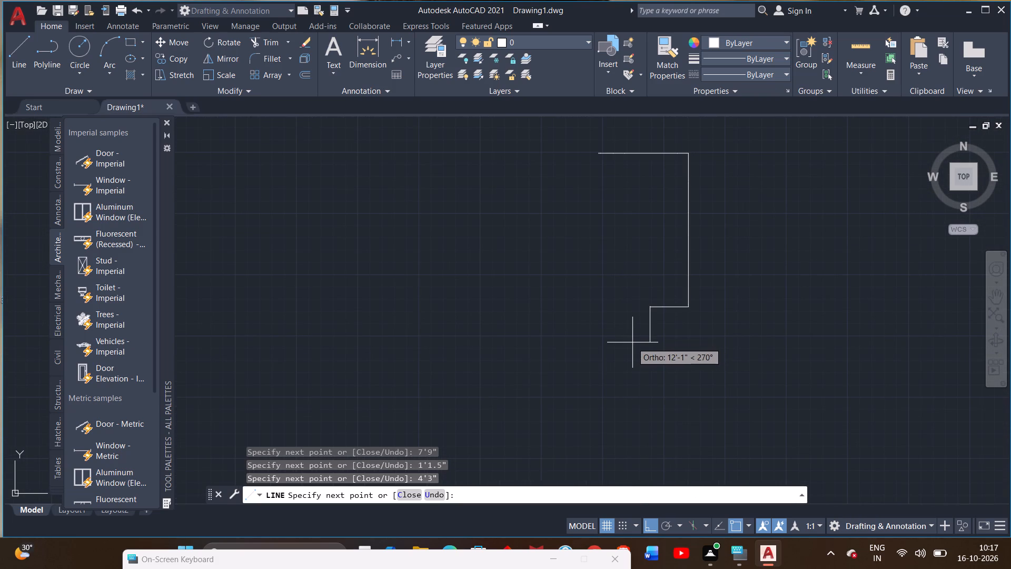
pyautogui.write("7'")
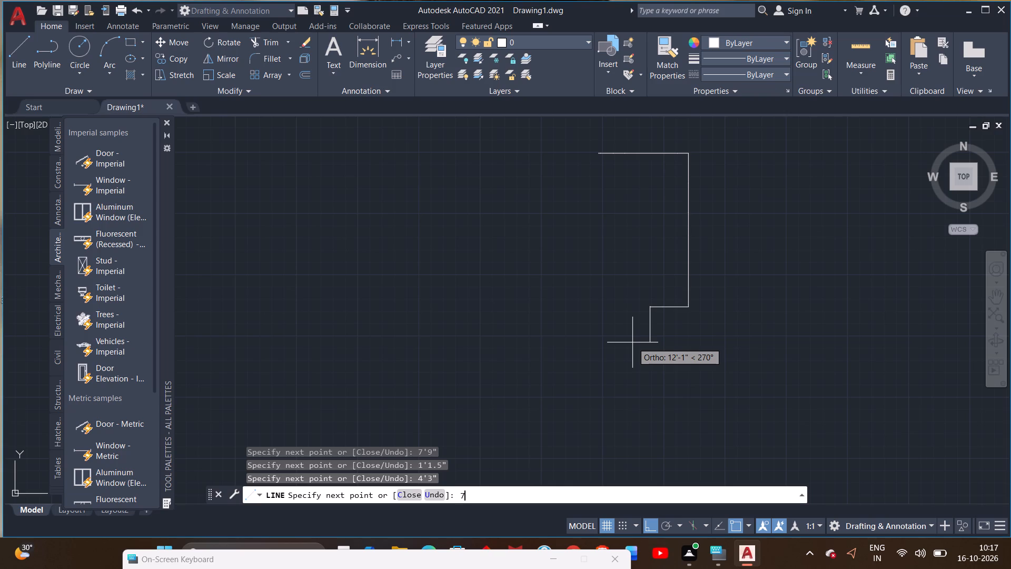
pyautogui.press('3')
pyautogui.hotkey('shift', '"')
pyautogui.press('Return')
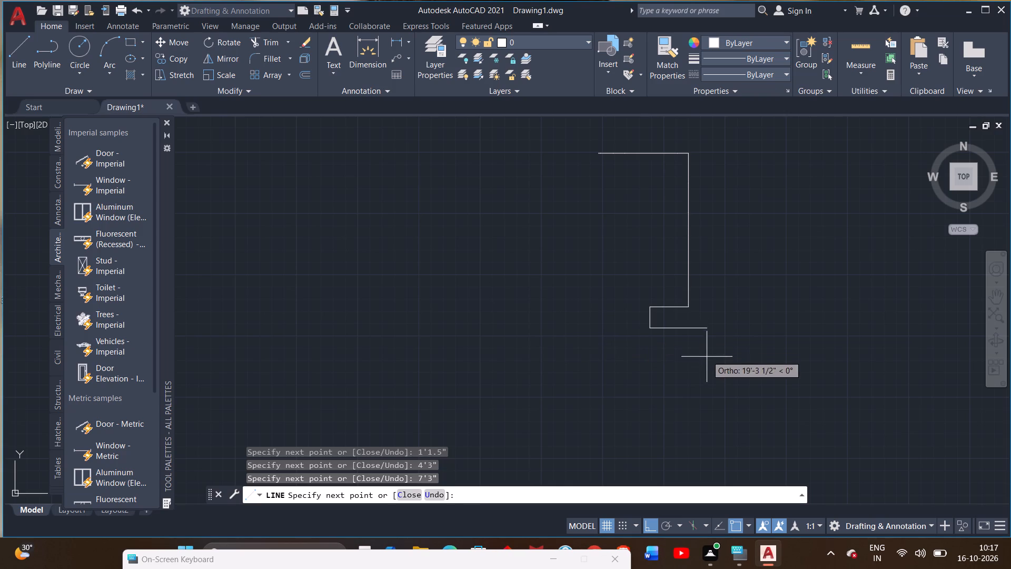
pyautogui.press('9')
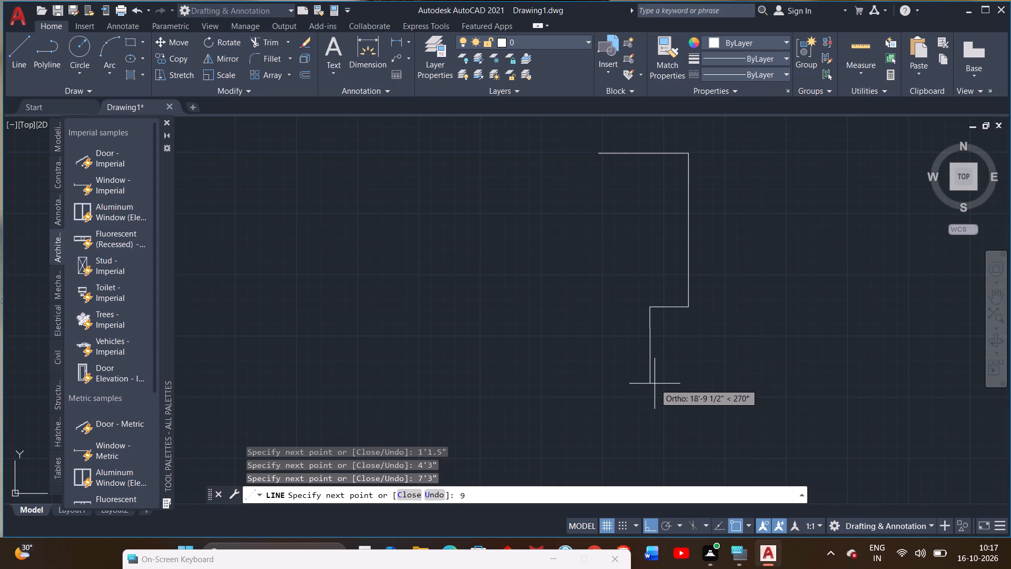
pyautogui.hotkey('shift', '"')
pyautogui.press('Return')
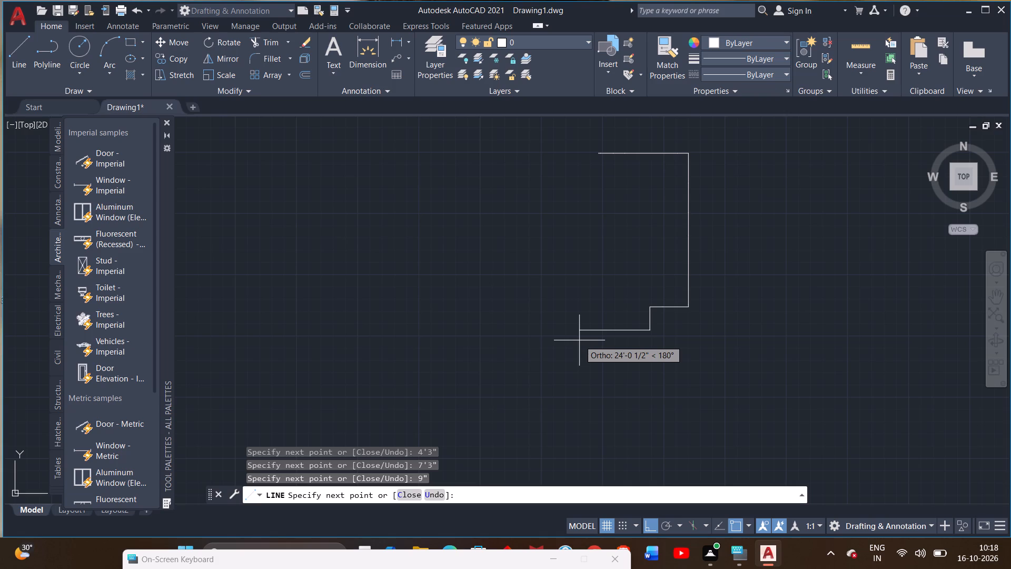
# Turn the chain west along the bottom wall with segments of 13'6", 1' and 13".
pyautogui.write("13'6")
pyautogui.hotkey('shift', '"')
pyautogui.press('Return')
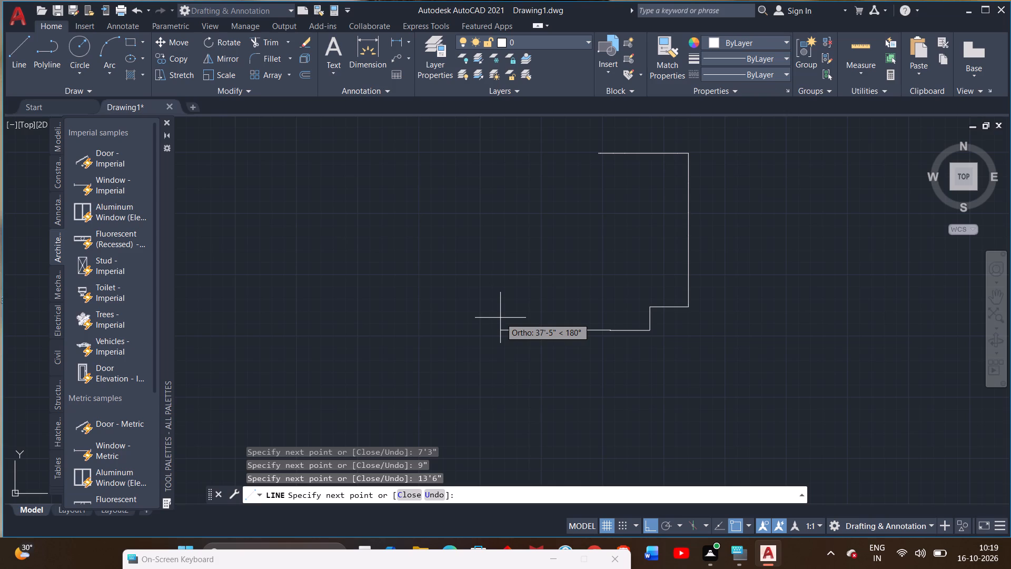
pyautogui.write("1'")
pyautogui.press('Return')
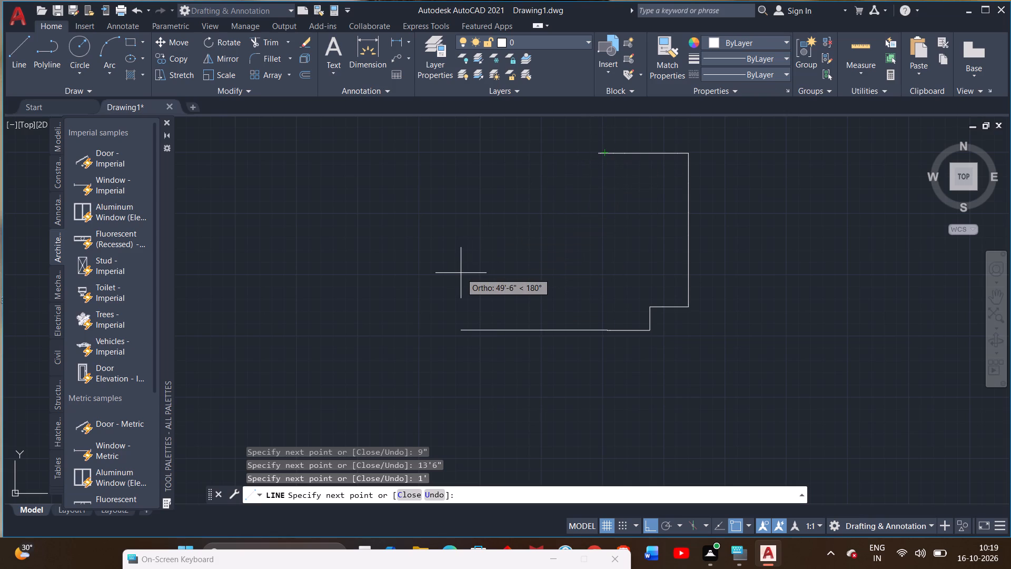
pyautogui.write('13')
pyautogui.hotkey('shift', '"')
pyautogui.press('Return')
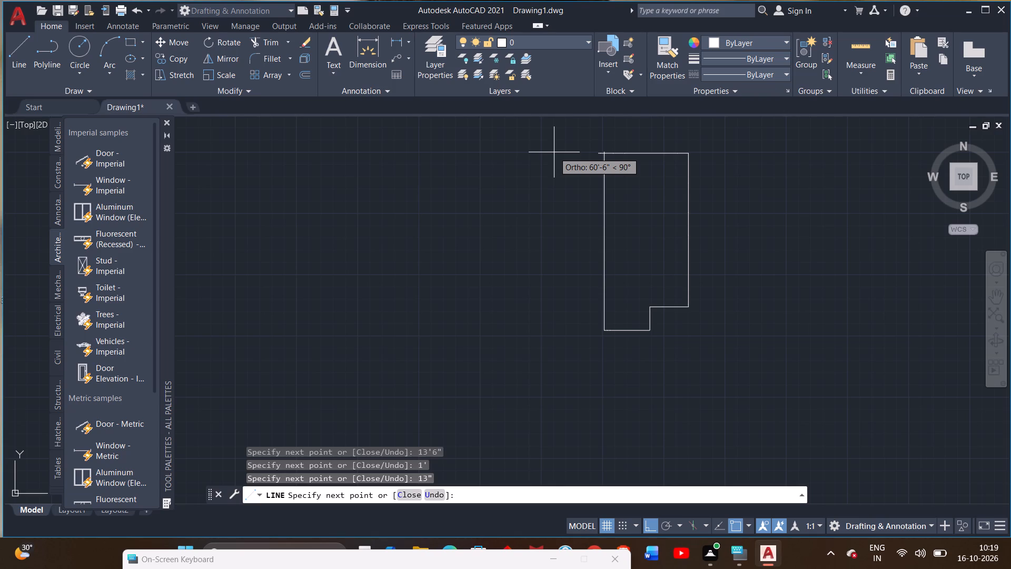
# Run the line north from the bottom wall's west end up to the top wall line and finish the chain.
pyautogui.scroll(3, 554, 152)
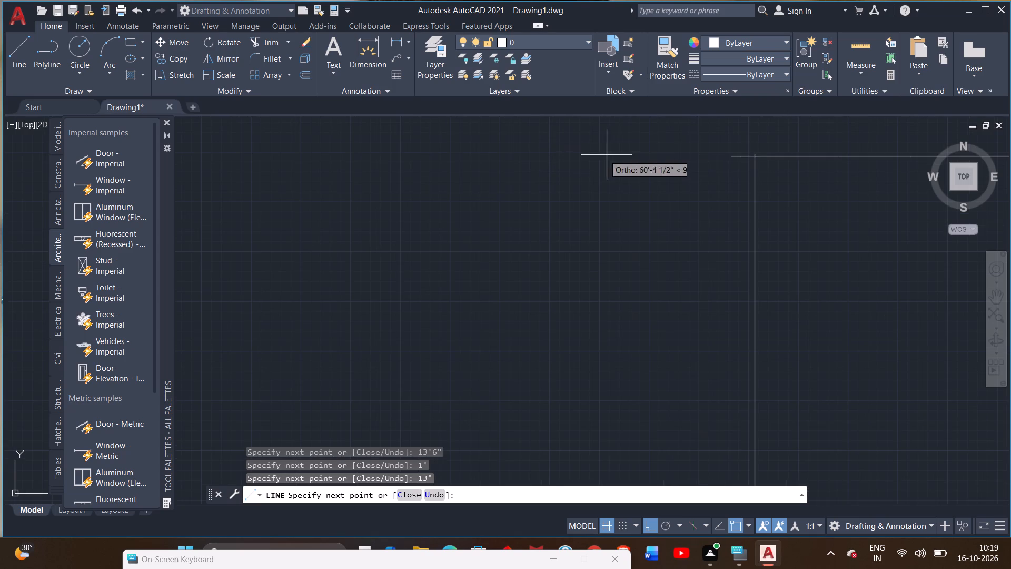
pyautogui.click(757, 154)
pyautogui.rightClick(750, 158)
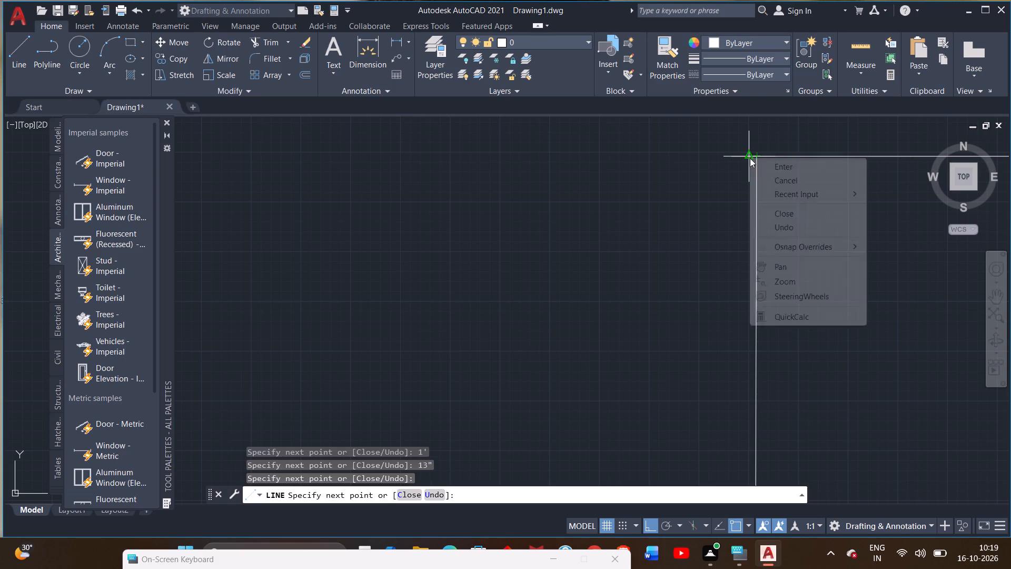
pyautogui.click(772, 166)
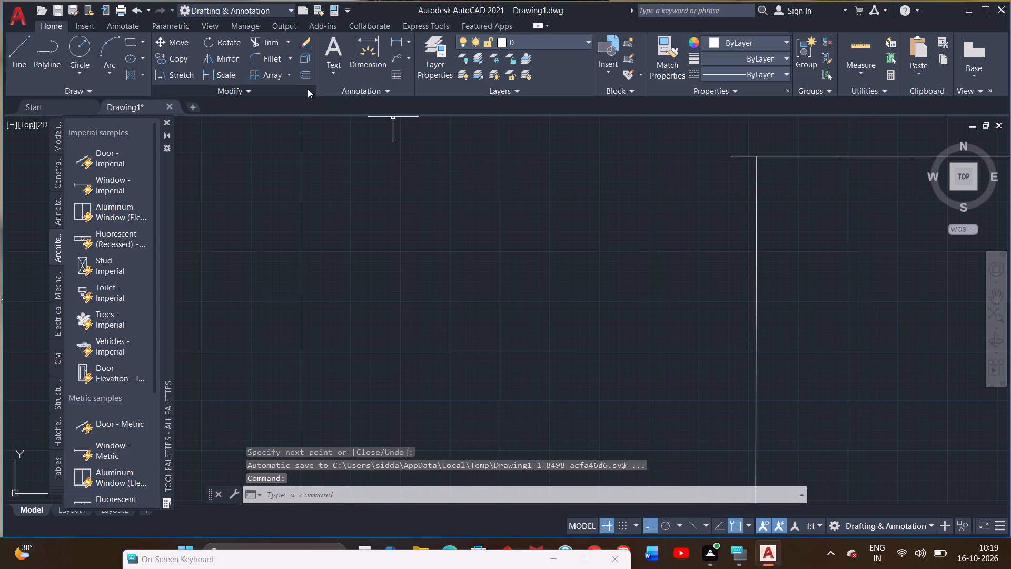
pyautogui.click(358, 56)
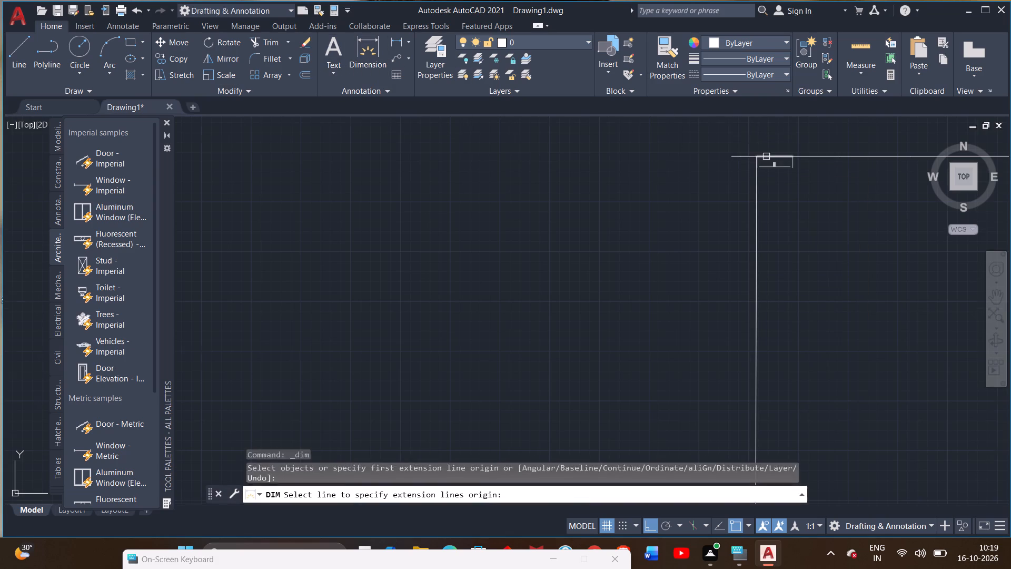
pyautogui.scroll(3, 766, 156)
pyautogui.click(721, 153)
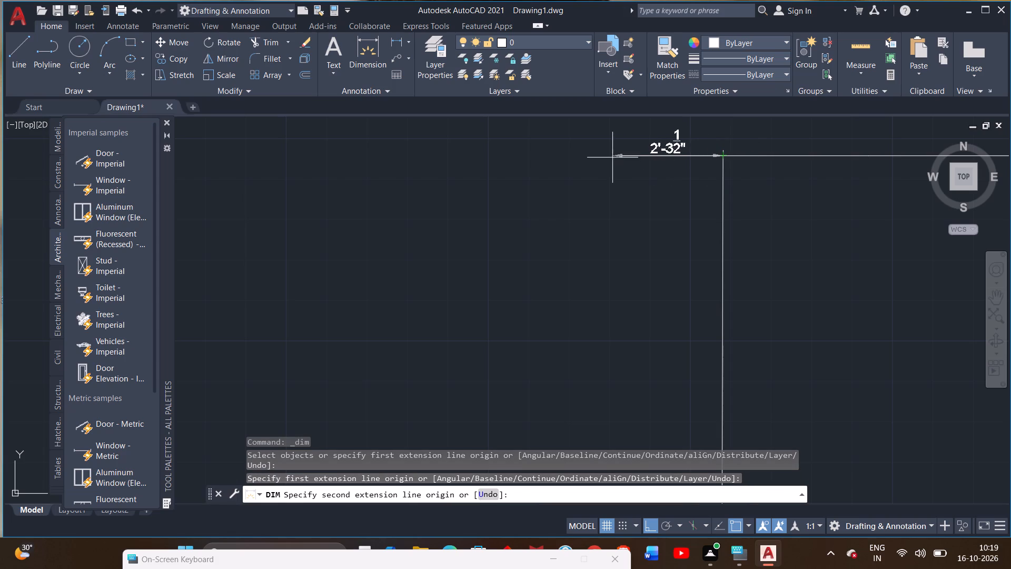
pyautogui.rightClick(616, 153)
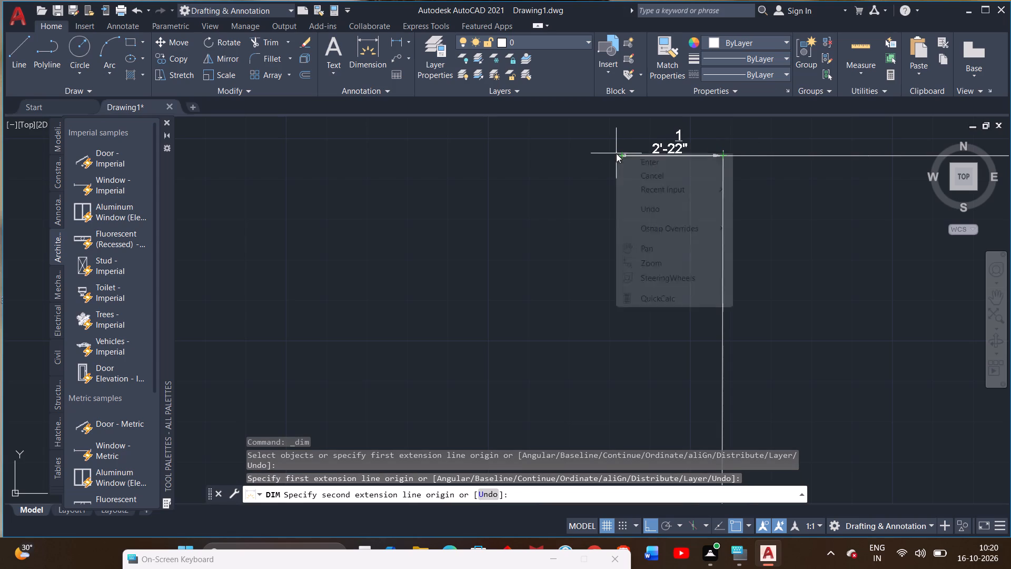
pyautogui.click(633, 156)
# Dimension the bottom wall's full length between its west and east corners, placing the dimension line just below the wall.
pyautogui.scroll(-7, 630, 168)
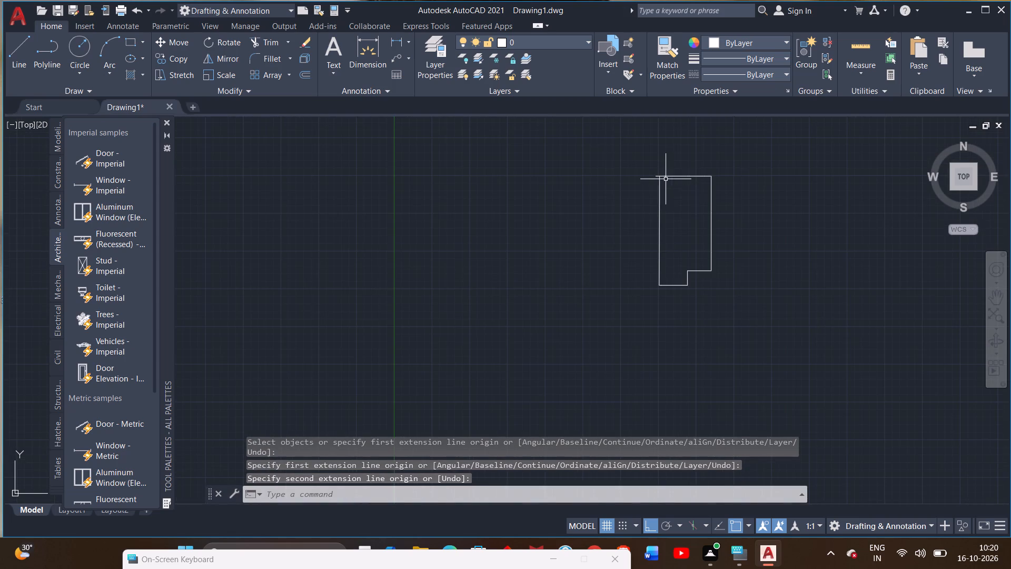
pyautogui.moveTo(691, 200); pyautogui.dragTo(568, 148, button='middle')
pyautogui.moveTo(547, 226); pyautogui.dragTo(534, 202, button='middle')
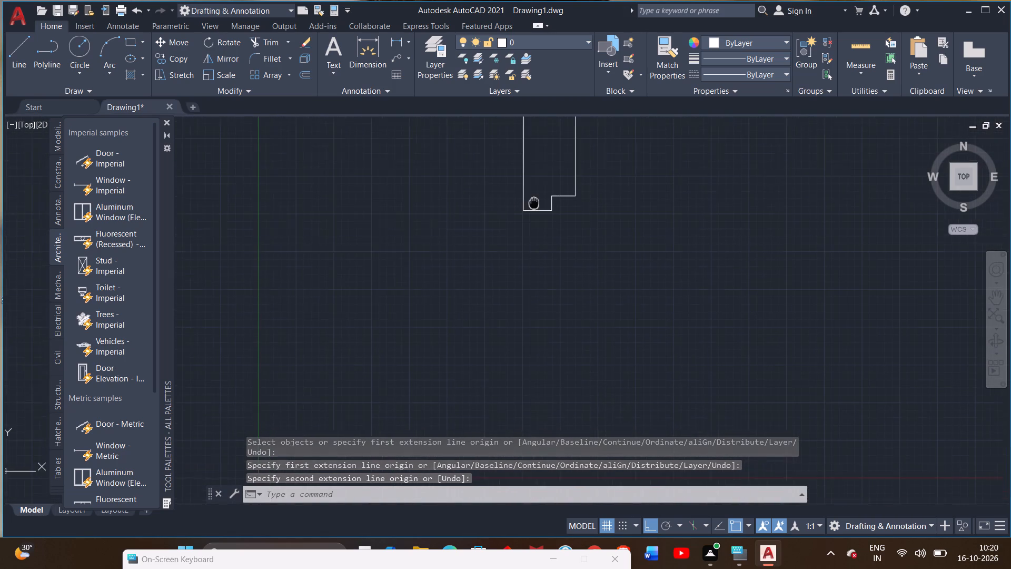
pyautogui.moveTo(534, 202); pyautogui.dragTo(532, 196, button='middle')
pyautogui.scroll(6, 527, 205)
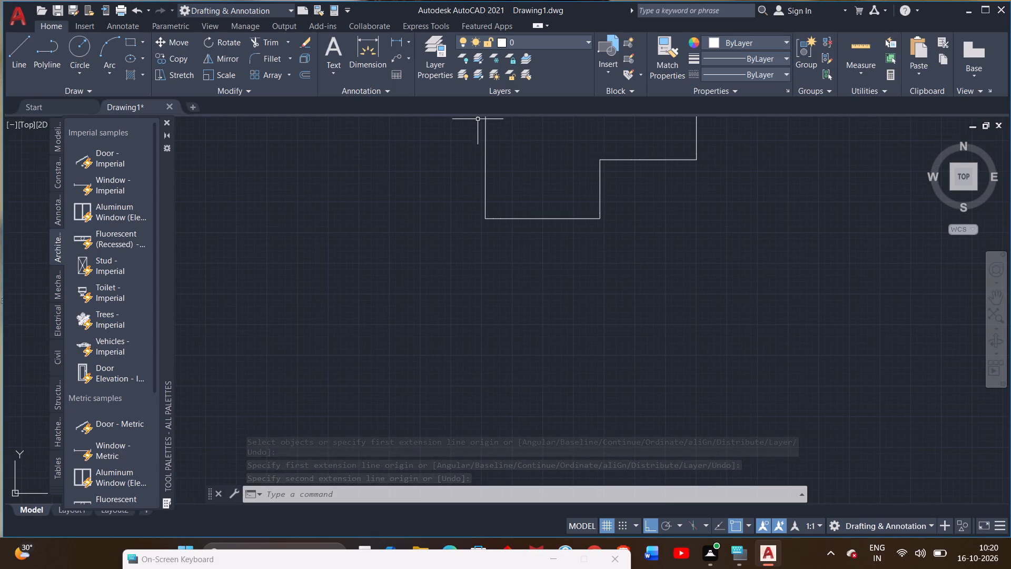
pyautogui.click(363, 65)
pyautogui.scroll(3, 482, 231)
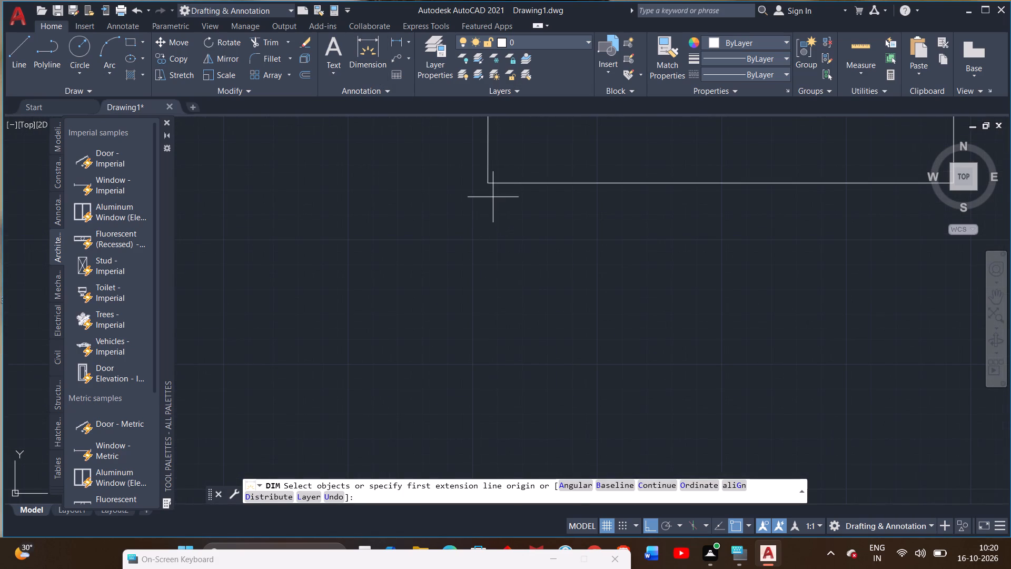
pyautogui.click(489, 184)
pyautogui.scroll(-3, 690, 198)
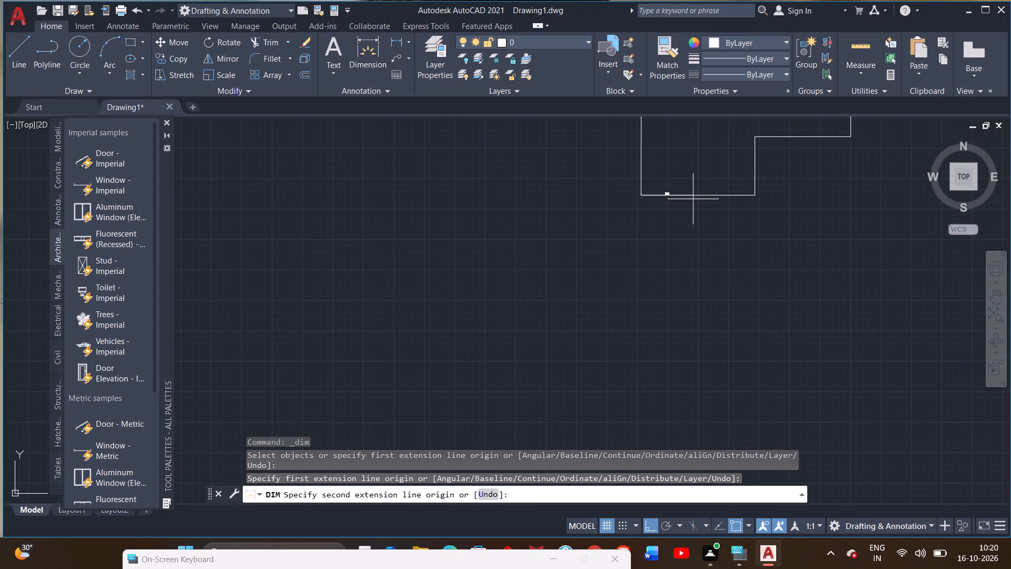
pyautogui.moveTo(693, 199); pyautogui.dragTo(615, 224, button='middle')
pyautogui.click(680, 220)
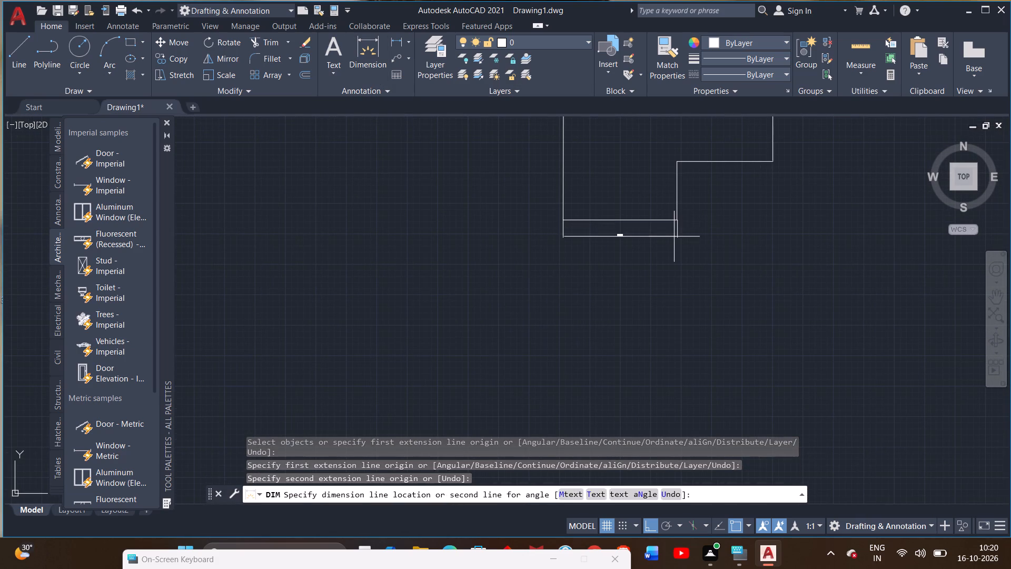
pyautogui.click(674, 237)
pyautogui.scroll(4, 620, 242)
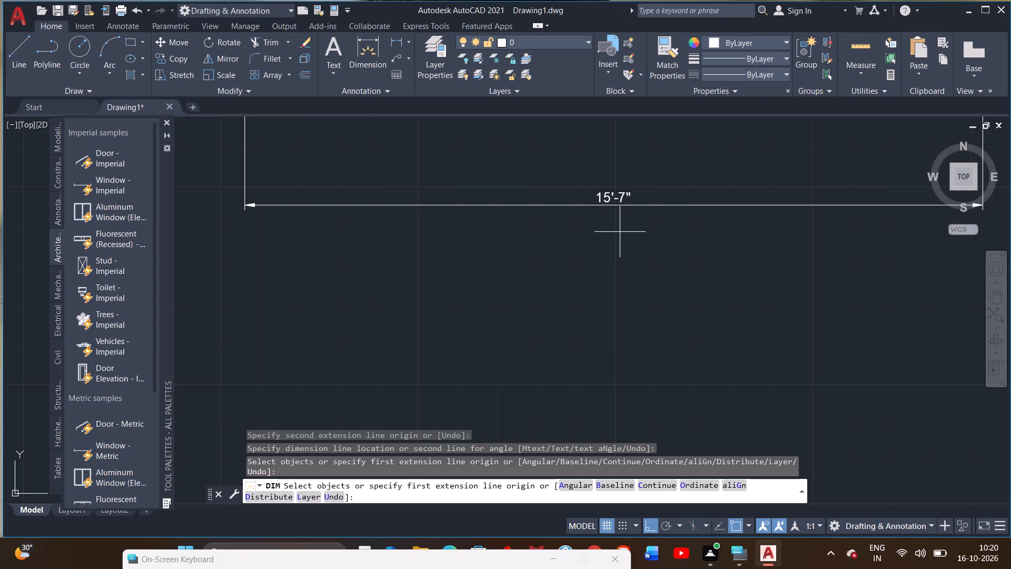
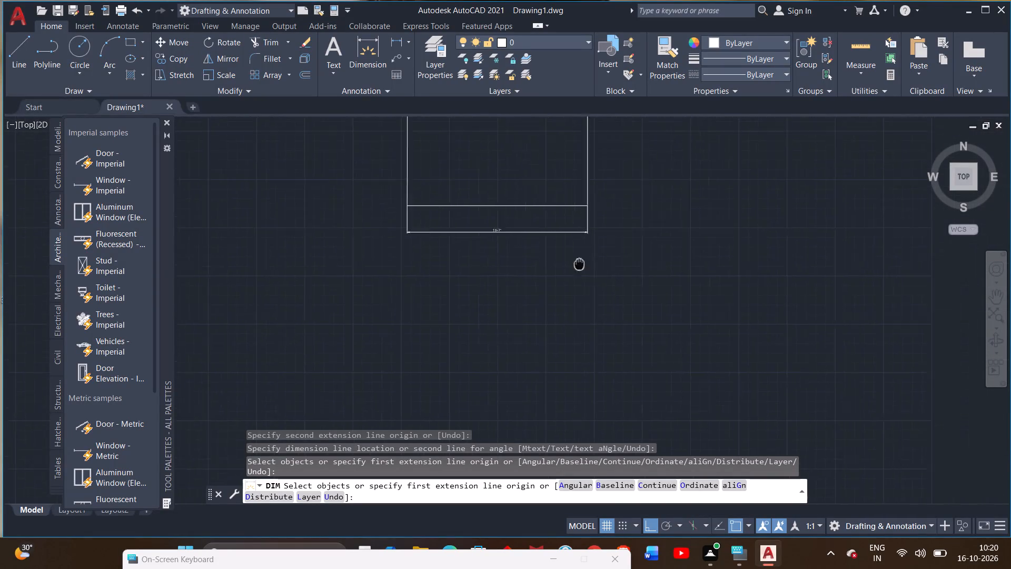
# Dimension the horizontal wall at the southeast step from its inner corner to its east corner, placing the dimension line just below it.
pyautogui.moveTo(573, 265); pyautogui.dragTo(459, 321, button='middle')
pyautogui.moveTo(489, 240); pyautogui.dragTo(469, 239, button='middle')
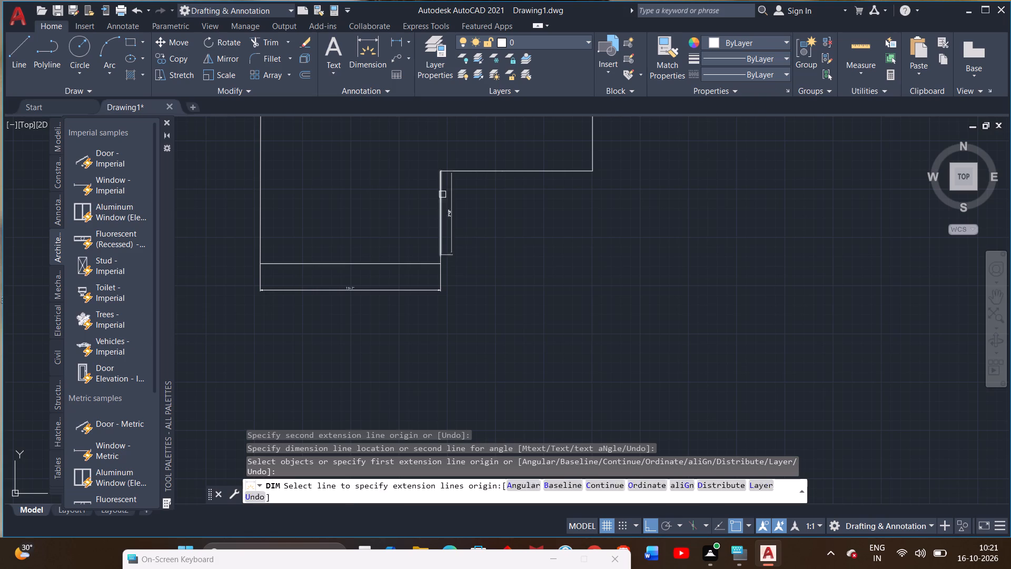
pyautogui.click(371, 42)
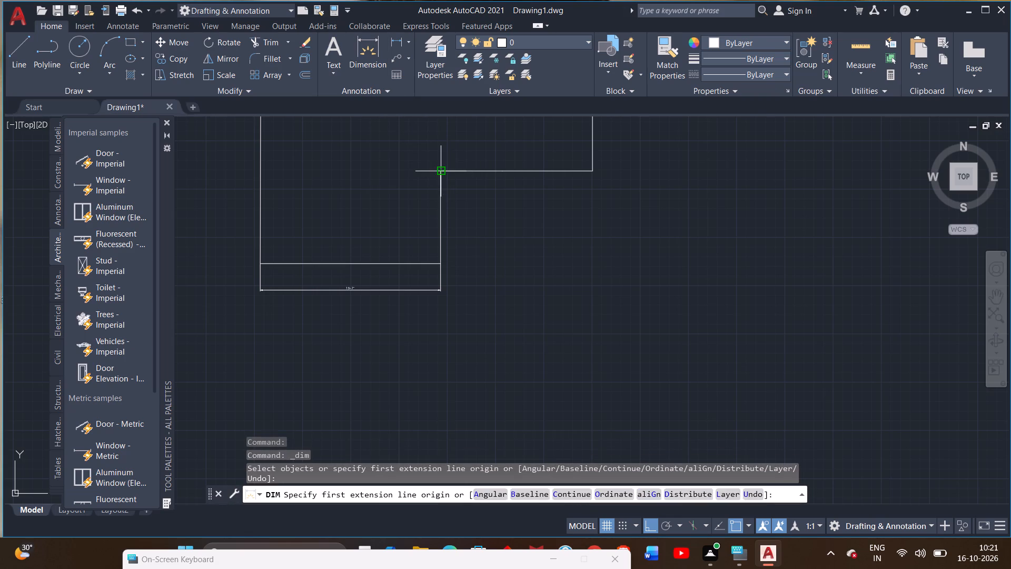
pyautogui.click(441, 173)
pyautogui.click(594, 169)
pyautogui.click(592, 189)
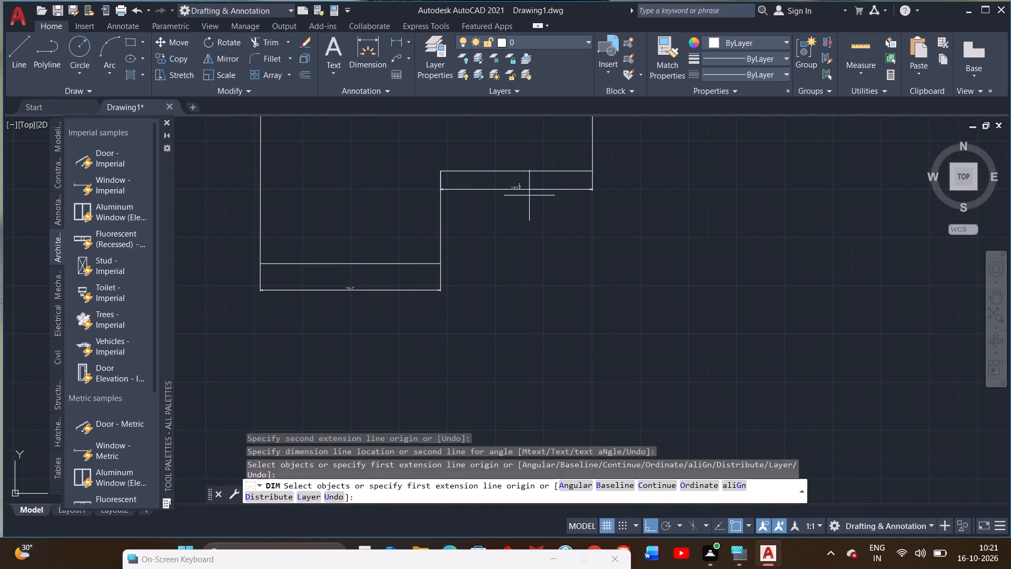
pyautogui.scroll(4, 508, 190)
pyautogui.scroll(1, 580, 196)
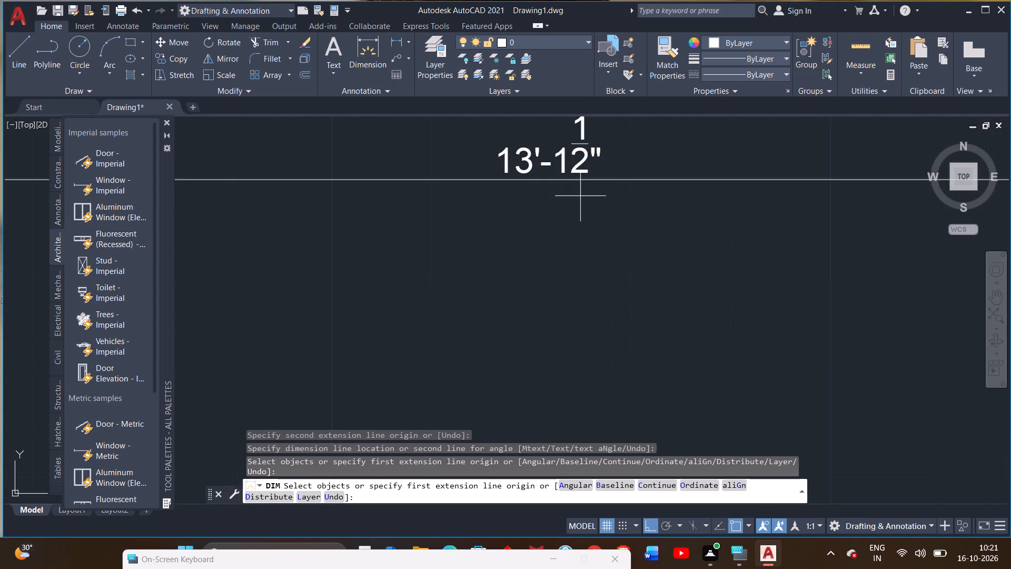
pyautogui.scroll(-1, 580, 196)
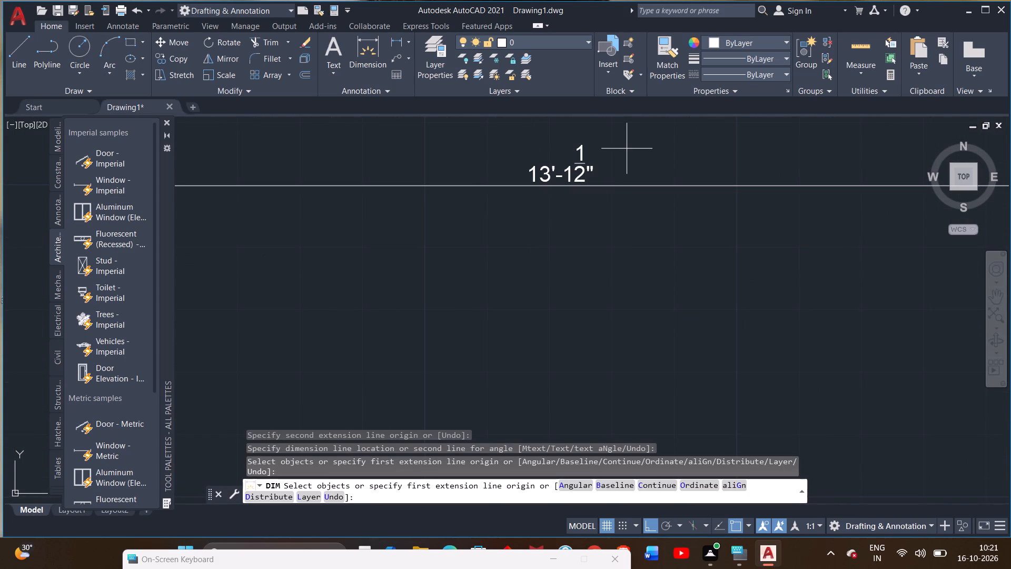
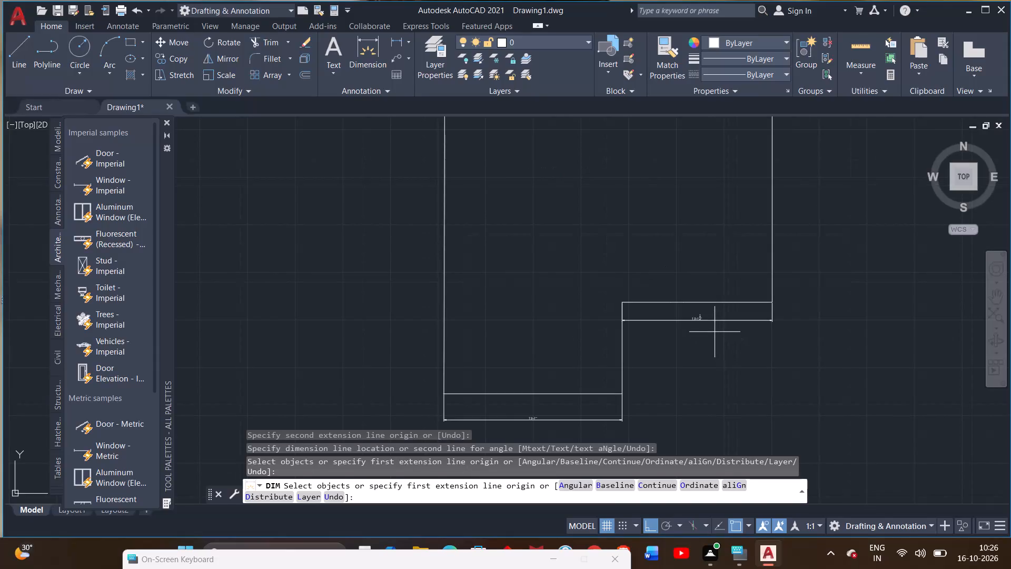
# Erase the horizontal wall segments at the southeast step together with the dimension below them.
pyautogui.scroll(2, 710, 332)
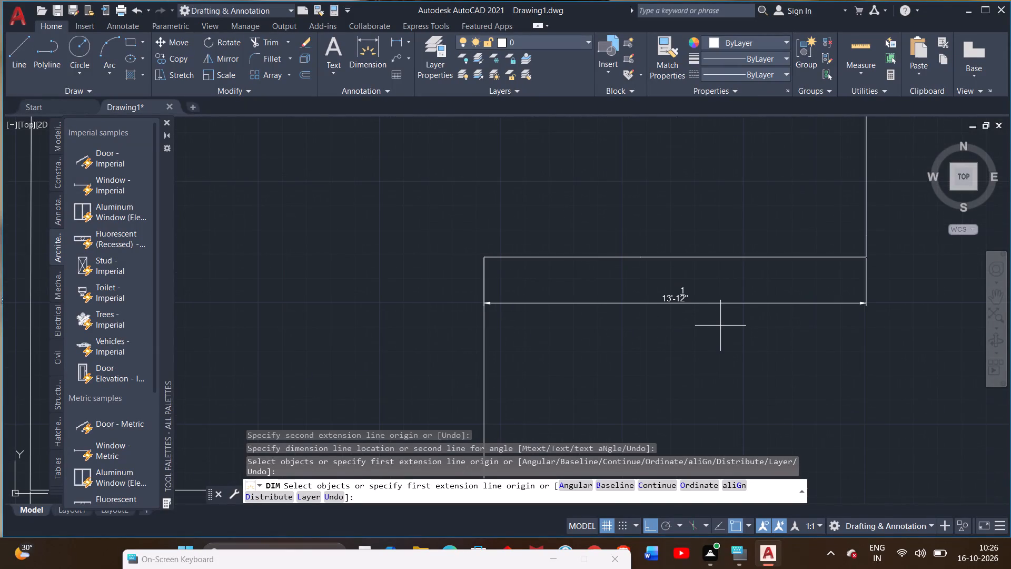
pyautogui.rightClick(722, 324)
pyautogui.click(765, 82)
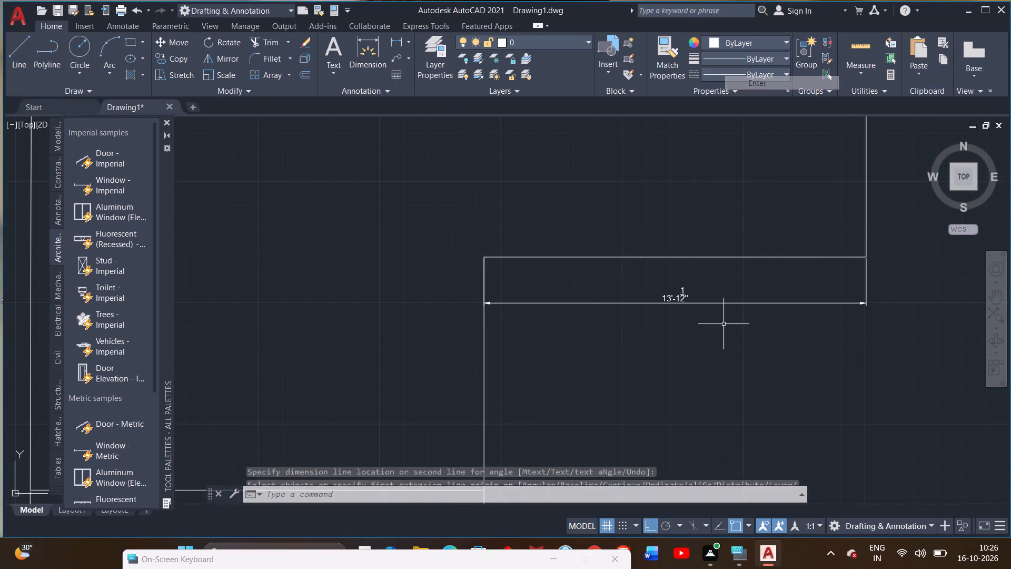
pyautogui.click(775, 256)
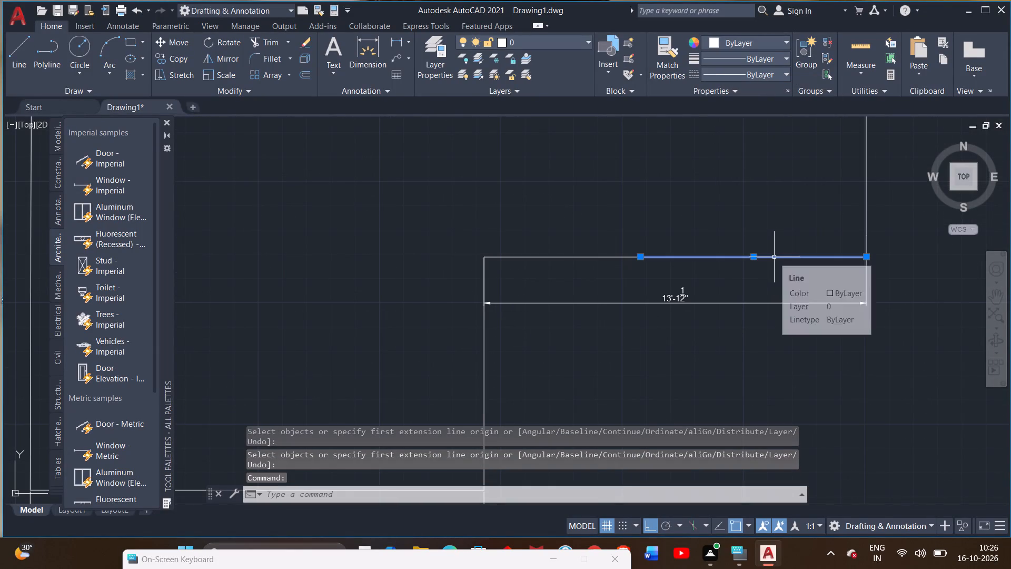
pyautogui.press('Delete')
pyautogui.moveTo(878, 281); pyautogui.dragTo(811, 337)
pyautogui.press('Delete')
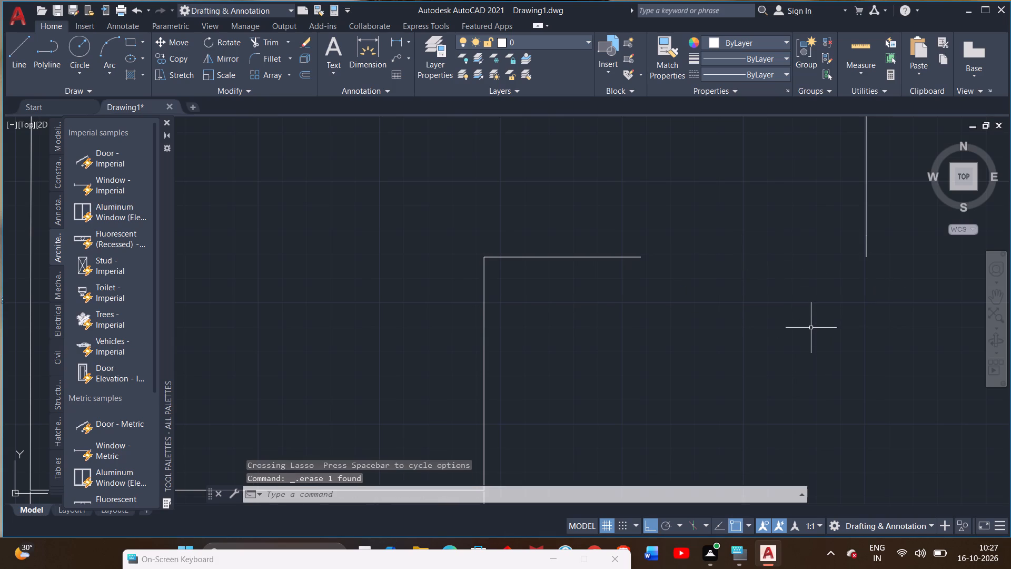
pyautogui.click(531, 257)
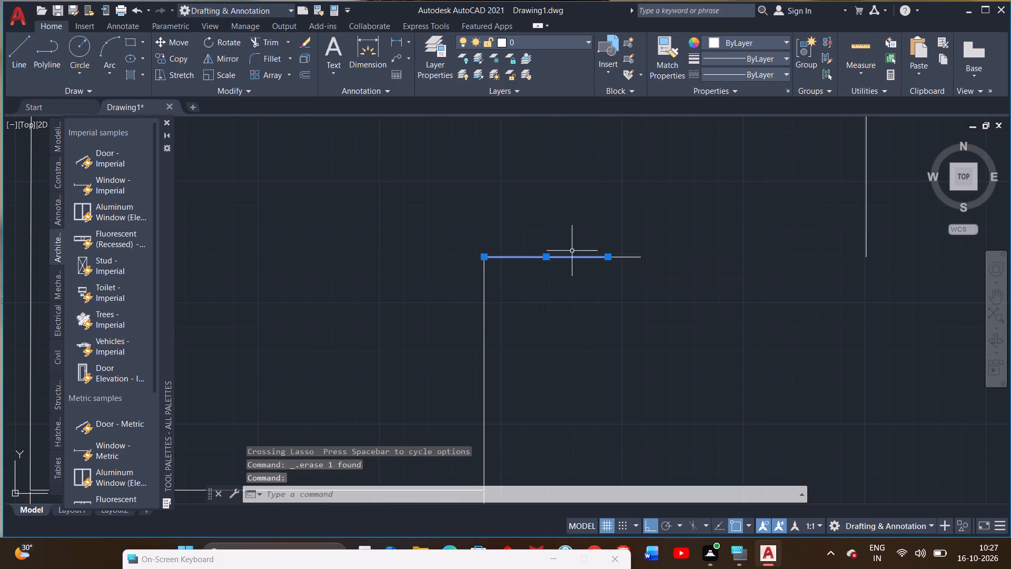
pyautogui.press('Delete')
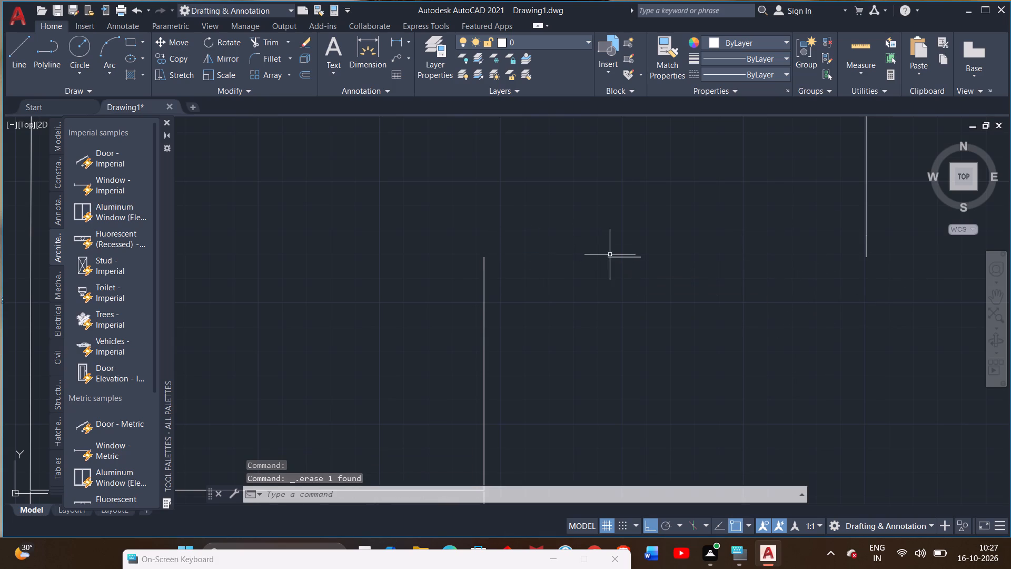
pyautogui.click(619, 258)
pyautogui.press('Delete')
# Draw a 15'6" line westward from the lower end of the east wall as the new horizontal step wall.
pyautogui.click(7, 57)
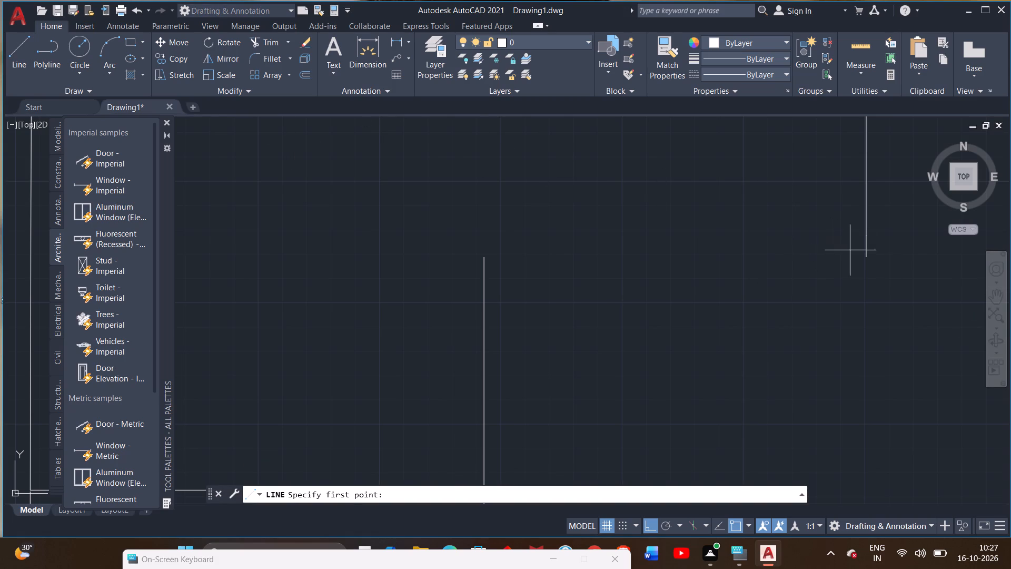
pyautogui.click(867, 257)
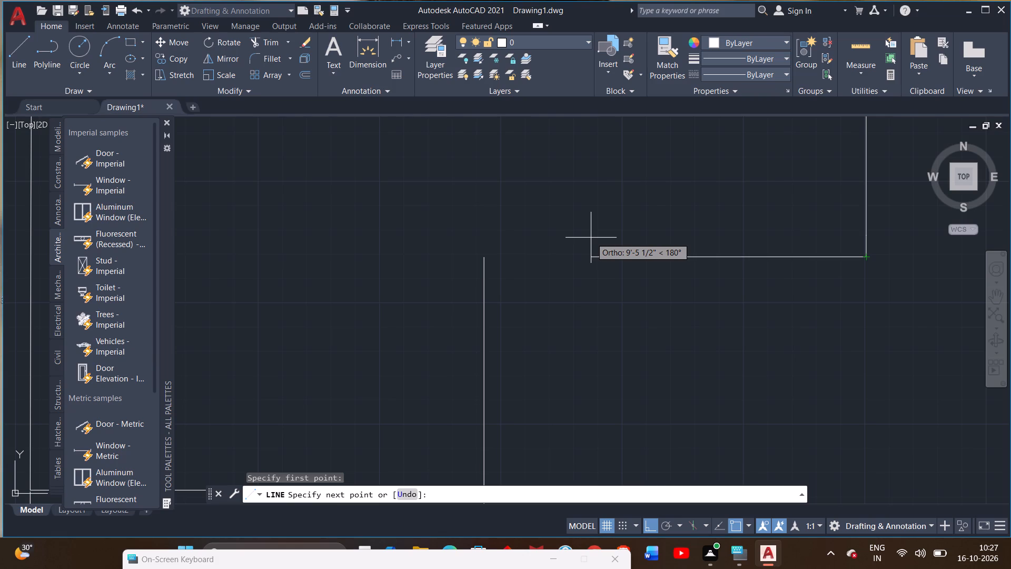
pyautogui.write("15'6")
pyautogui.hotkey('shift', '"')
pyautogui.press('Return')
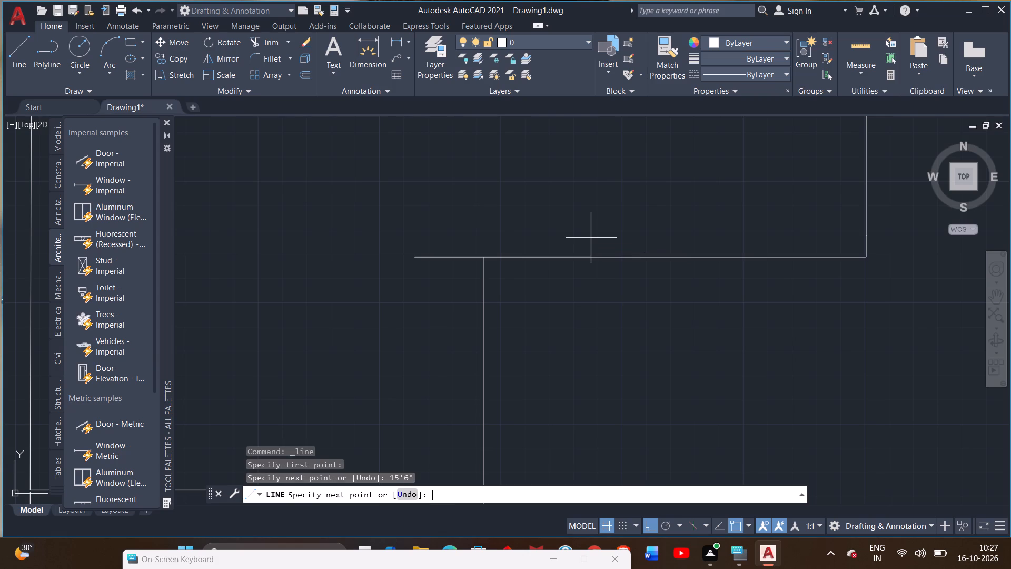
pyautogui.scroll(-1, 369, 291)
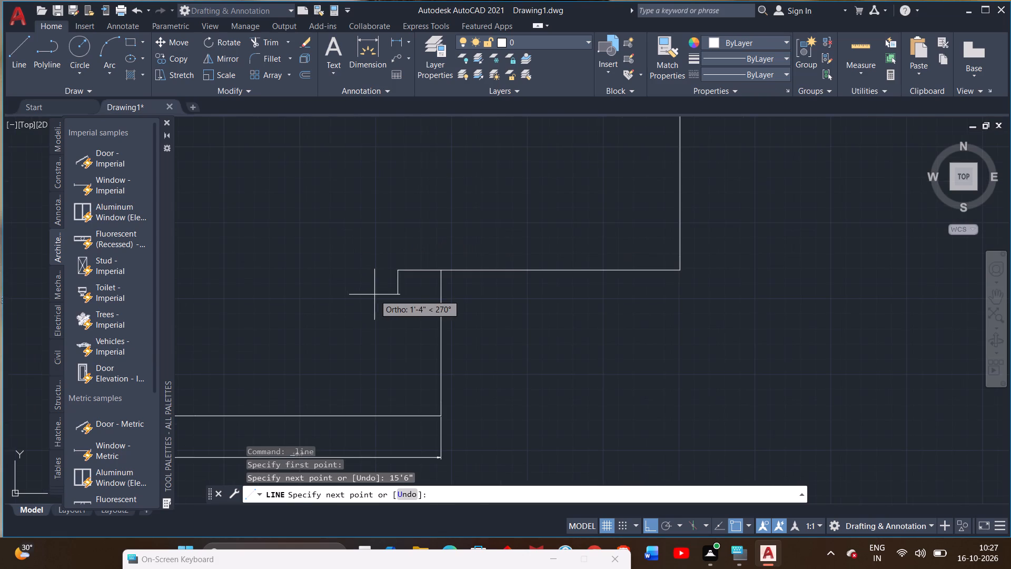
pyautogui.moveTo(374, 295); pyautogui.dragTo(375, 242, button='middle')
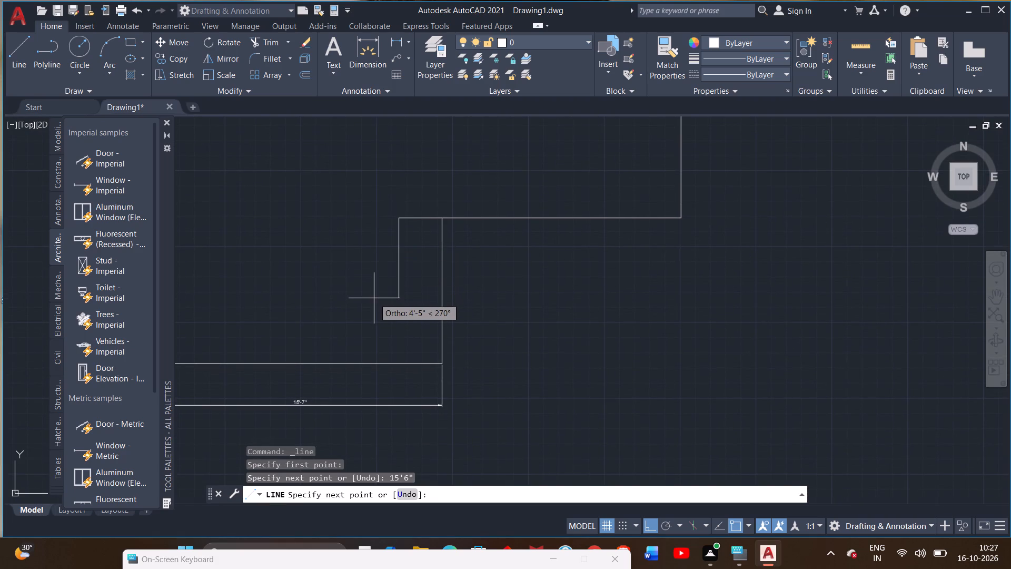
pyautogui.rightClick(374, 298)
pyautogui.click(407, 310)
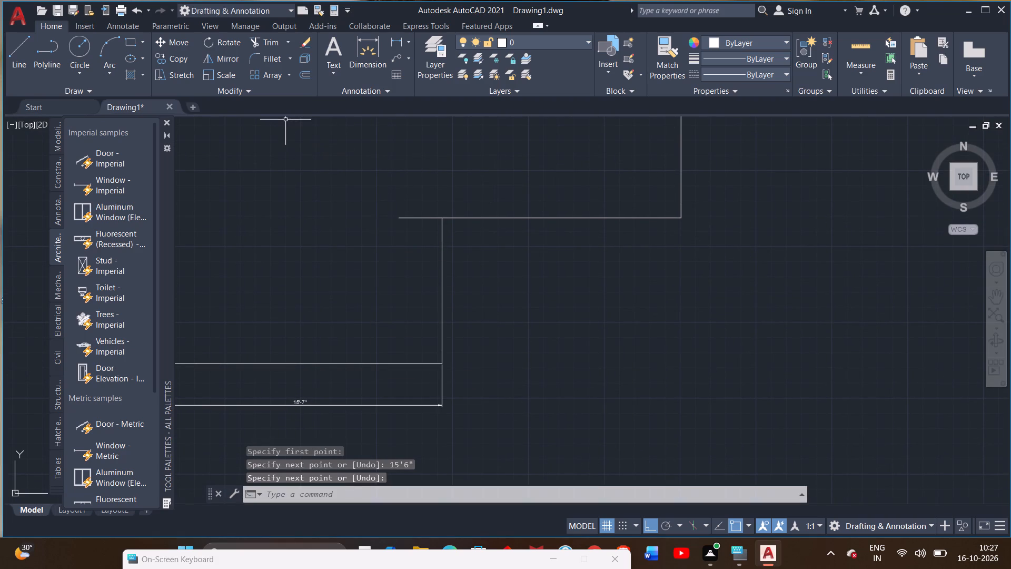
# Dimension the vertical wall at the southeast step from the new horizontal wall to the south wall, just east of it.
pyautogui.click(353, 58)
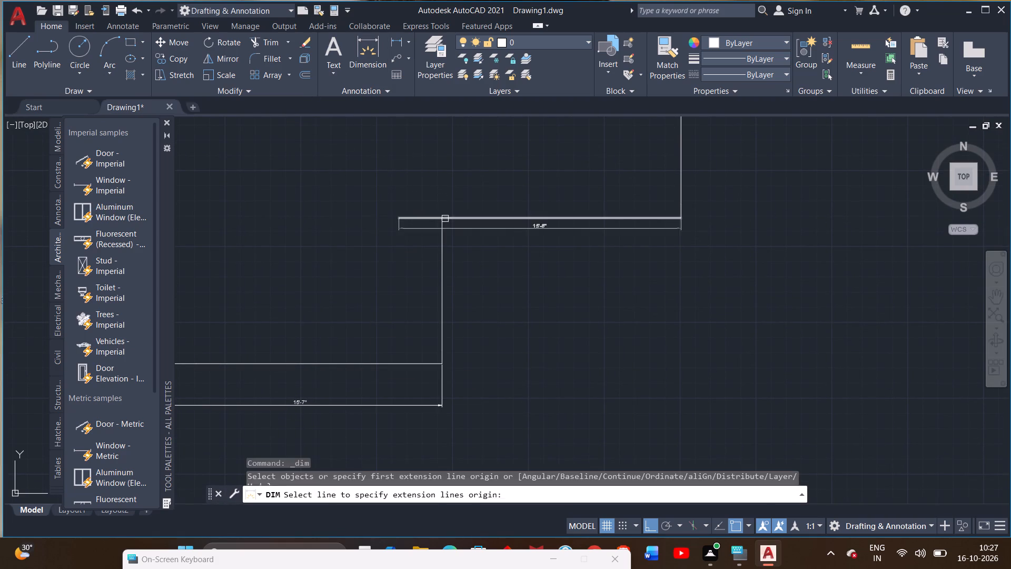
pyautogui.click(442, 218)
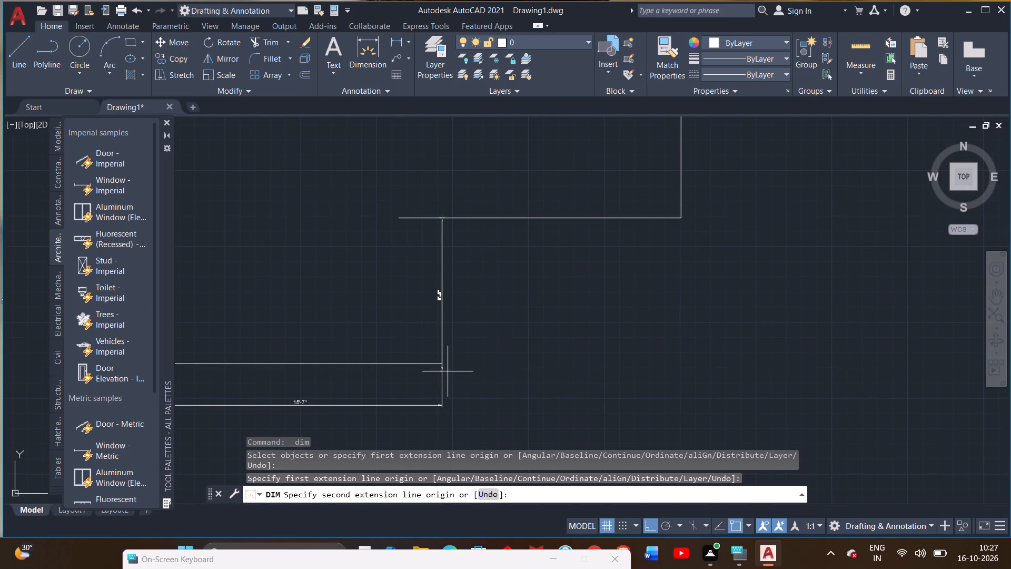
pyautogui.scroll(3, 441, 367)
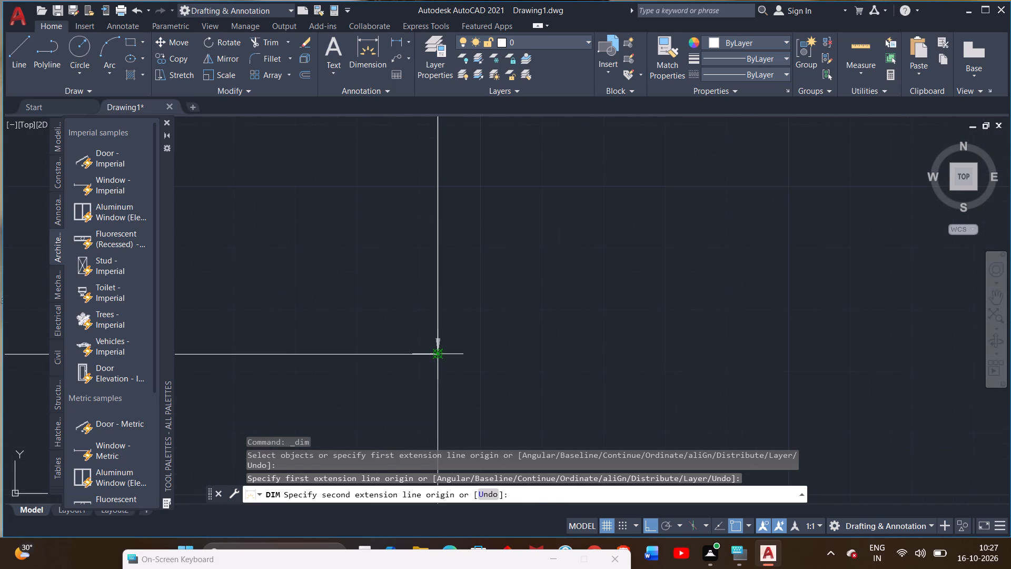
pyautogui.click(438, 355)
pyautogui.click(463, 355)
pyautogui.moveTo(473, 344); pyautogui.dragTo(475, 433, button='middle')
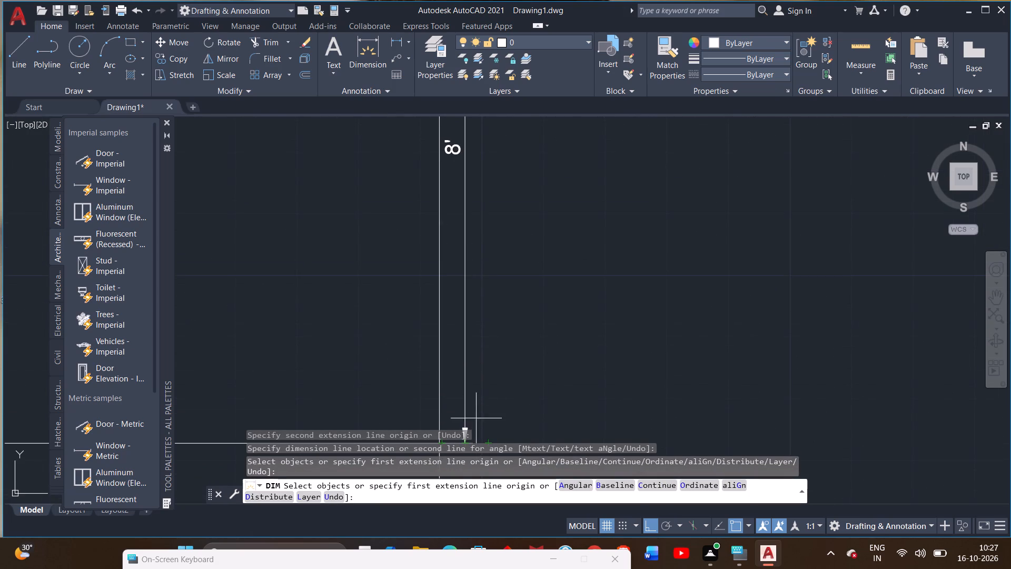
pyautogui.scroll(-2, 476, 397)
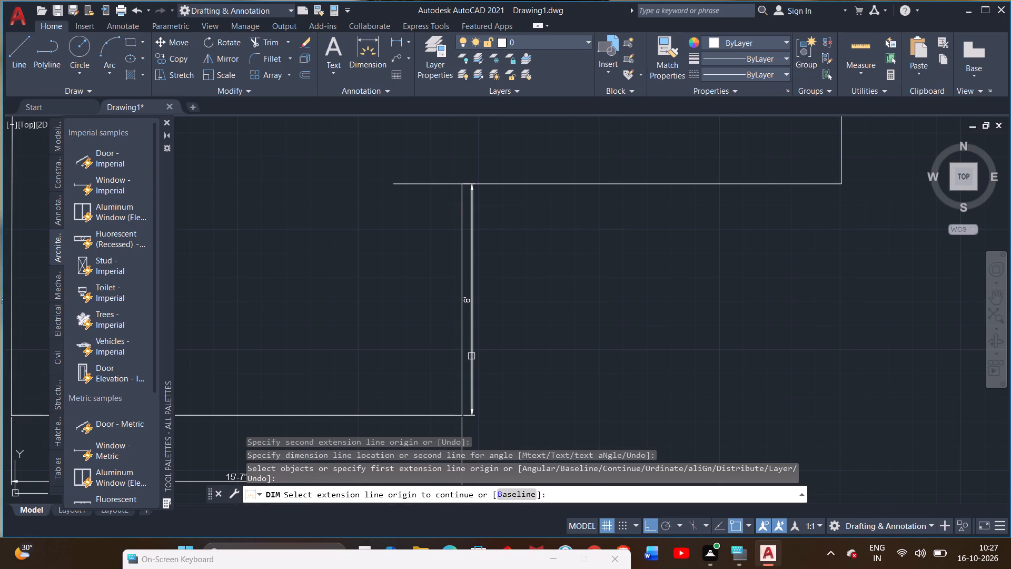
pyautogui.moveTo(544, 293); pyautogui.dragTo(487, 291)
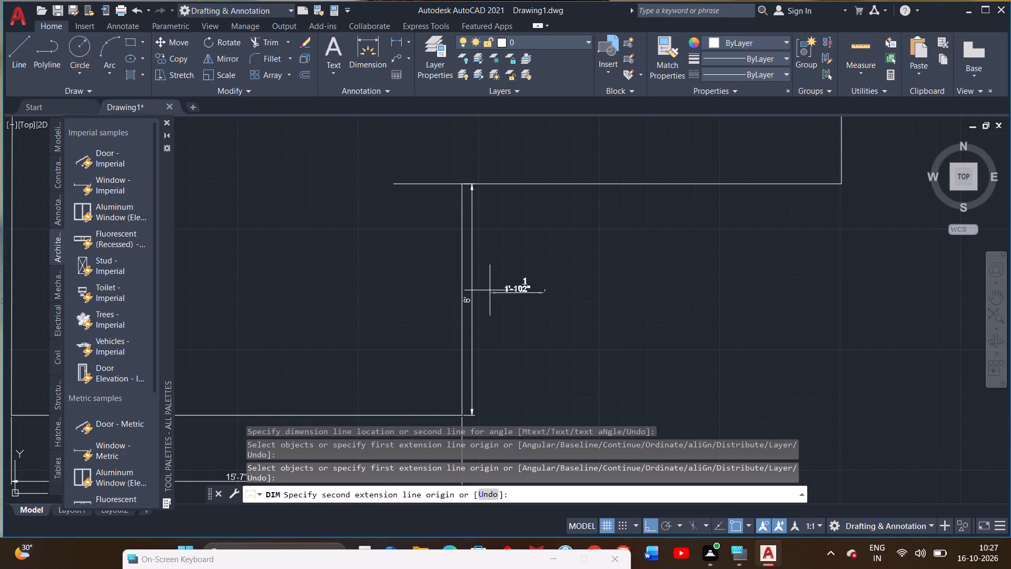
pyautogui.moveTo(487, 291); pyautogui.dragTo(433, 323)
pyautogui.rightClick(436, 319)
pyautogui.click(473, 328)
# Erase the old vertical wall at the southeast step together with its dimension.
pyautogui.moveTo(538, 300); pyautogui.dragTo(537, 299)
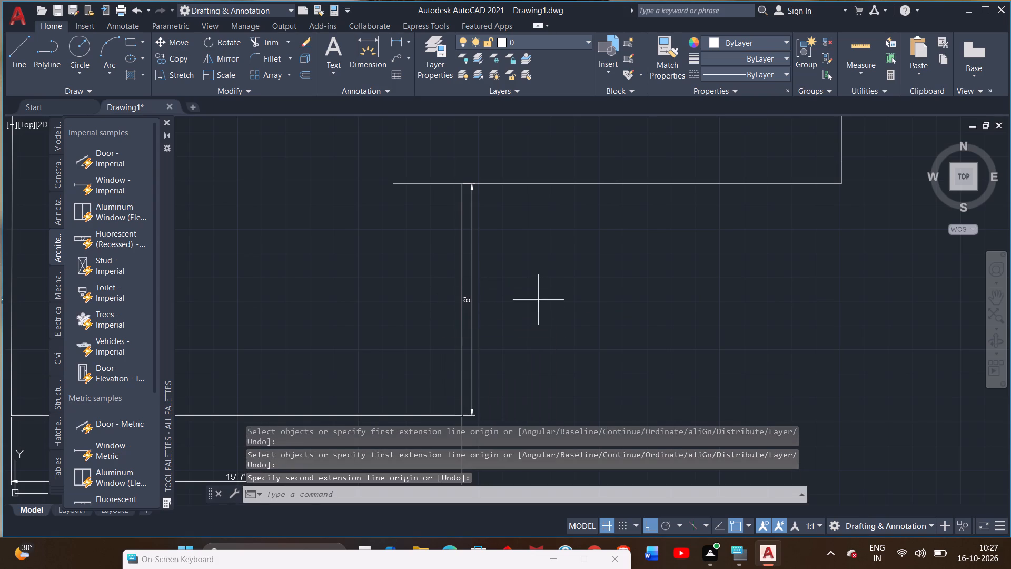
pyautogui.moveTo(537, 299); pyautogui.dragTo(421, 372)
pyautogui.press('Delete')
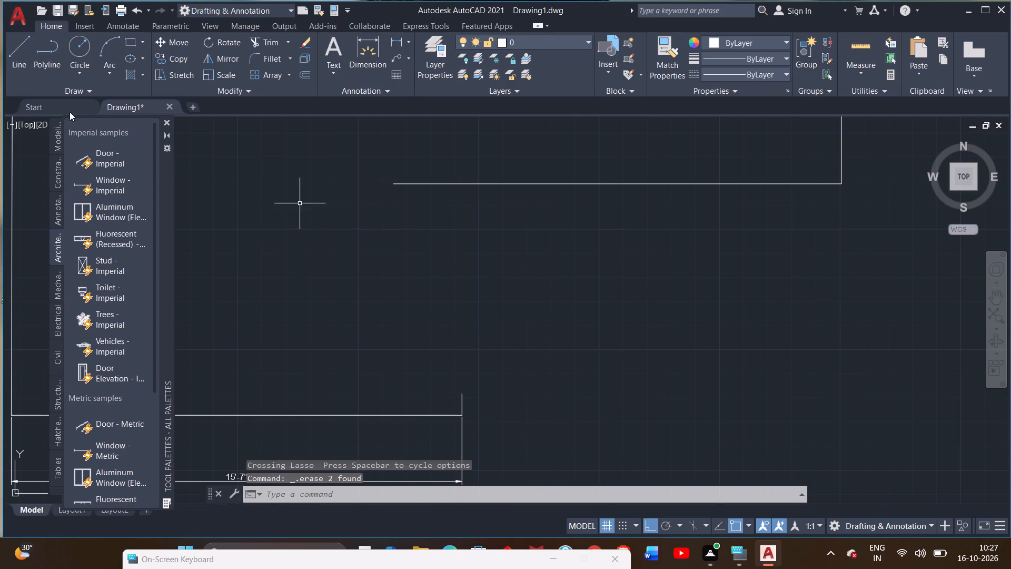
# Draw an 8' vertical line south from the west end of the new horizontal step wall.
pyautogui.click(16, 65)
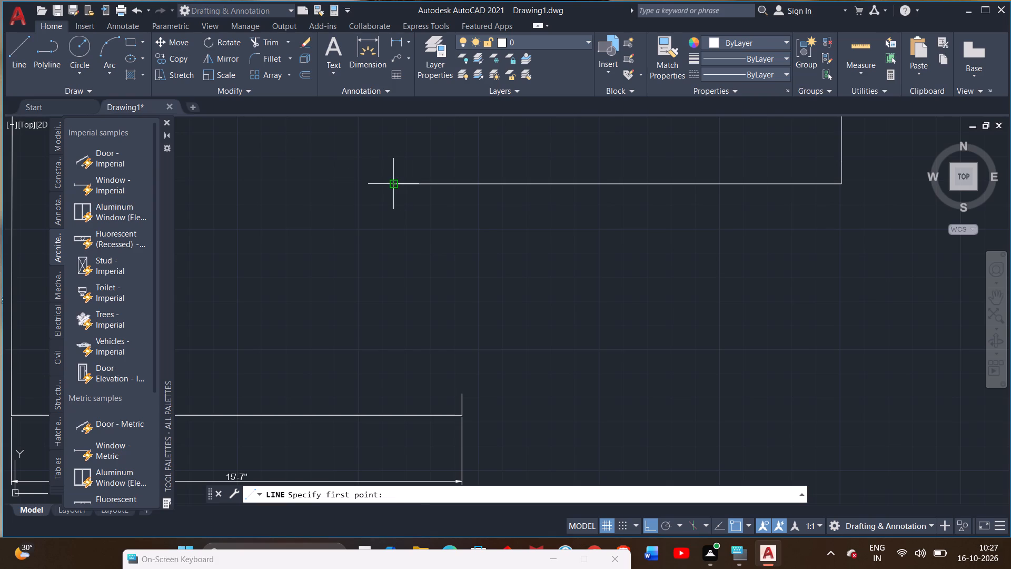
pyautogui.click(397, 183)
pyautogui.write("8'")
pyautogui.press('Return')
pyautogui.moveTo(448, 382); pyautogui.dragTo(448, 377, button='middle')
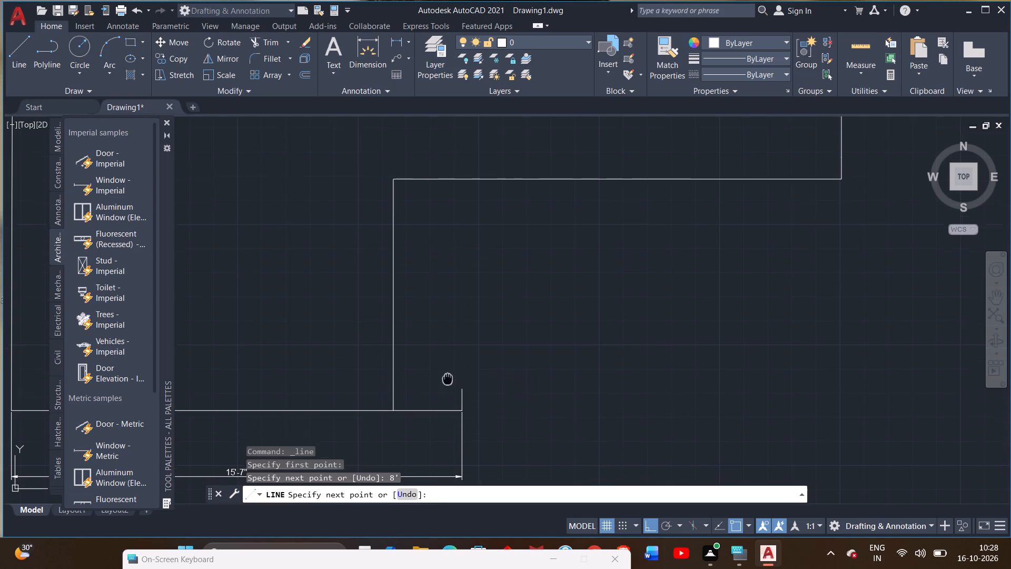
pyautogui.moveTo(448, 377); pyautogui.dragTo(504, 278, button='middle')
pyautogui.scroll(-2, 371, 304)
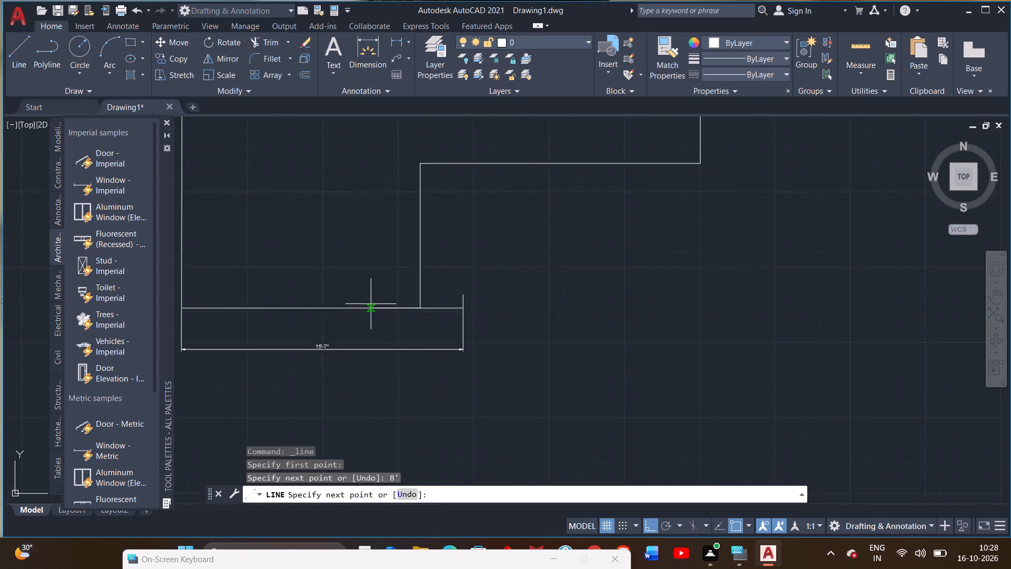
pyautogui.rightClick(343, 290)
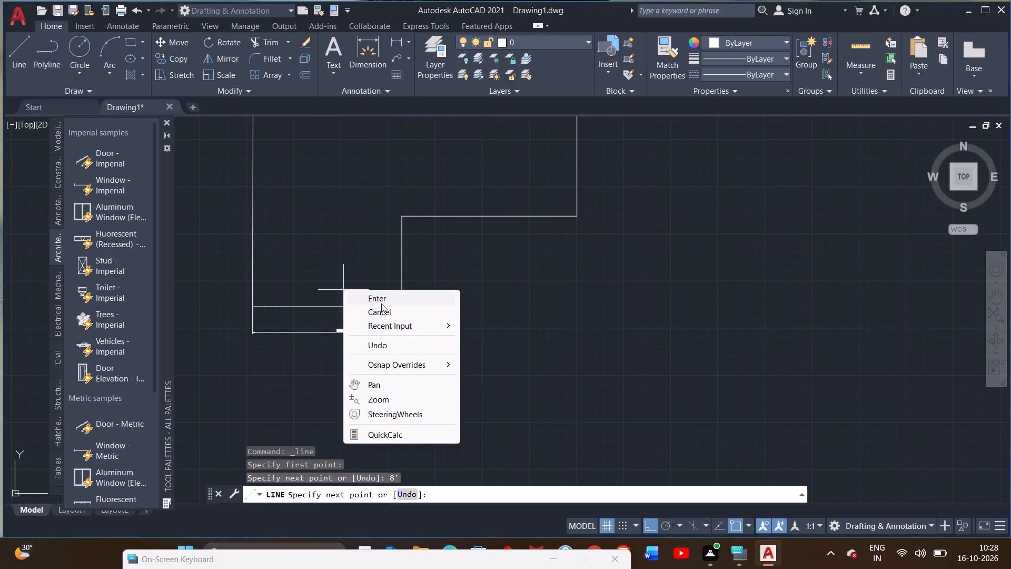
pyautogui.click(383, 299)
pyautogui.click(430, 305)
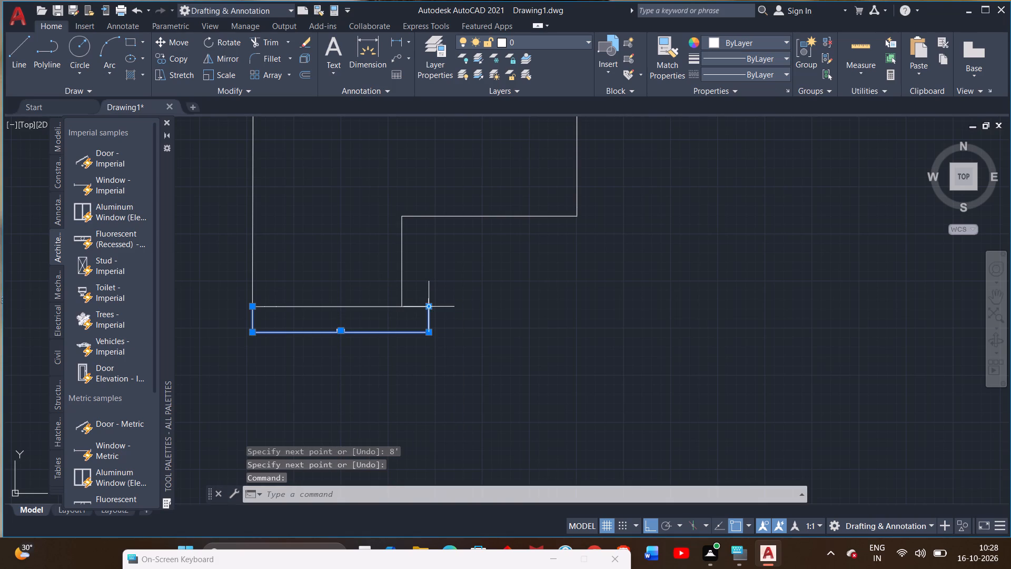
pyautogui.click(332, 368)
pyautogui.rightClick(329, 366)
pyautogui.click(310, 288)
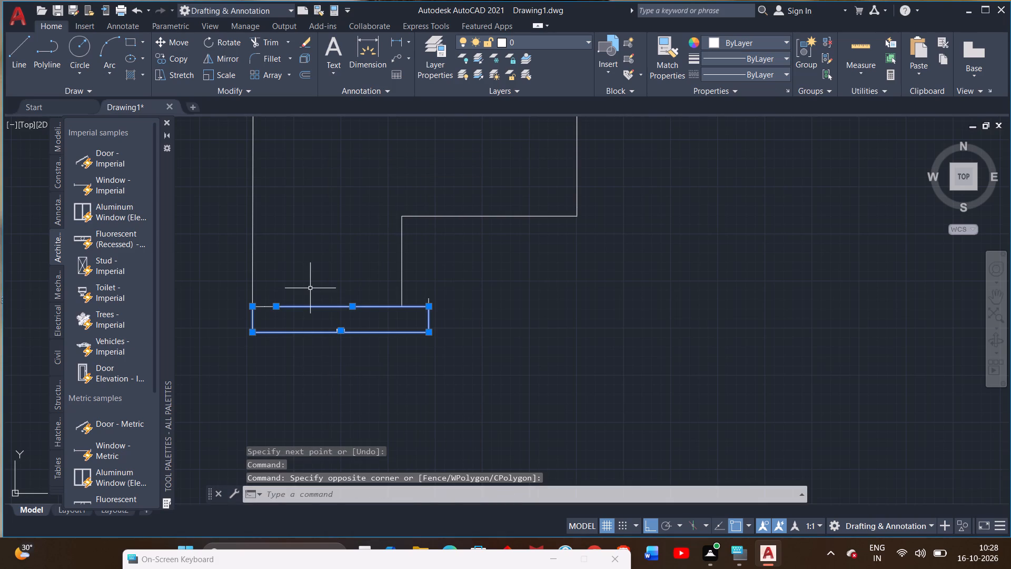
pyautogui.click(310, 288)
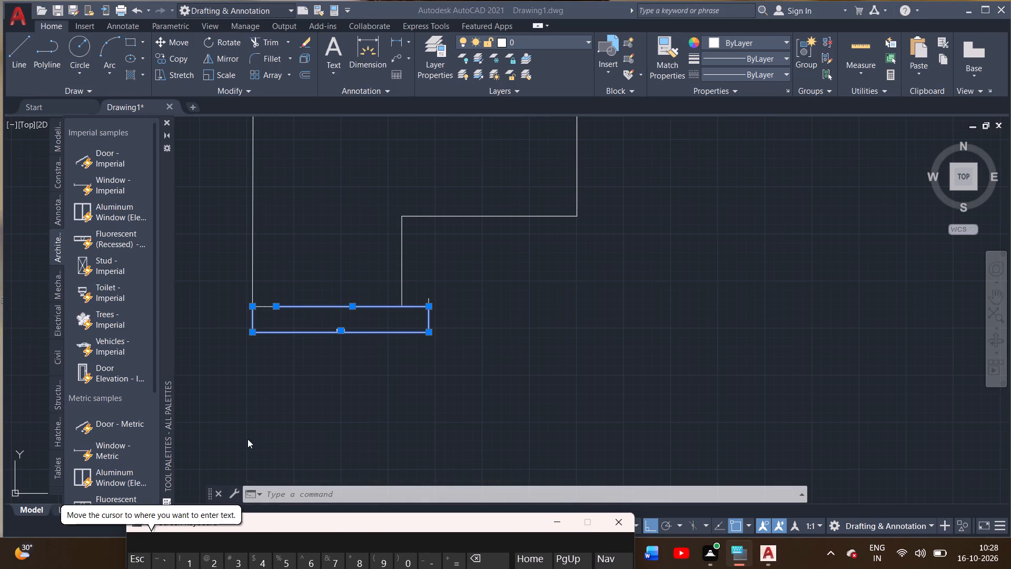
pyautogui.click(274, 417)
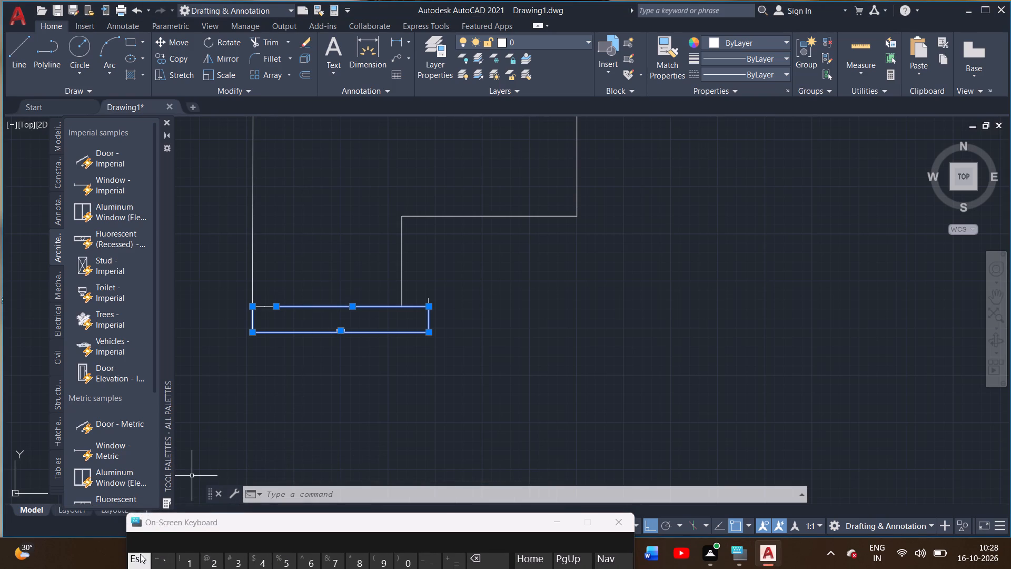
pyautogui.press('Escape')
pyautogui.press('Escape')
# Erase the south wall's long segment, the short vertical stub at its east end and the dimension below it.
pyautogui.scroll(4, 365, 325)
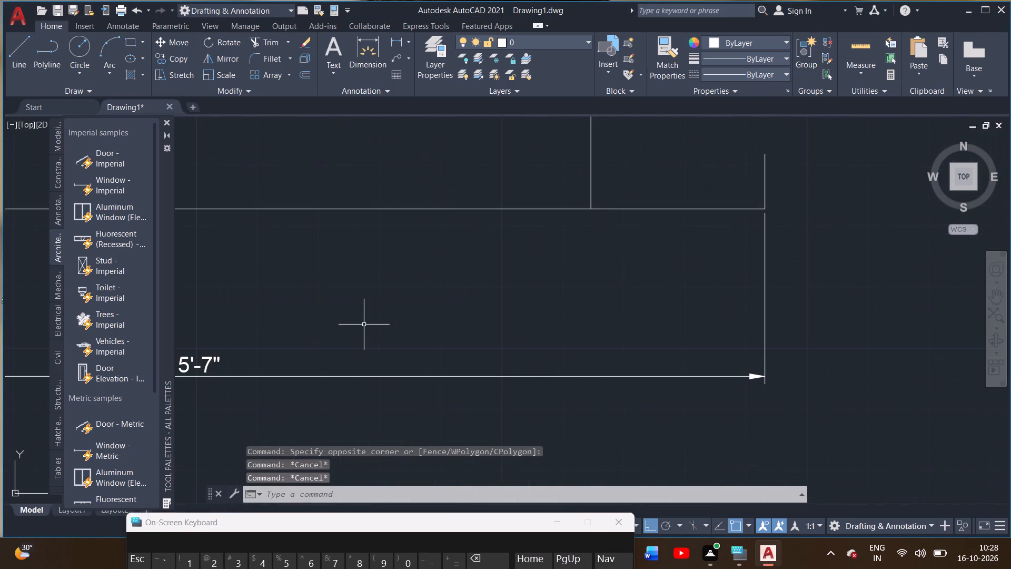
pyautogui.scroll(-2, 363, 326)
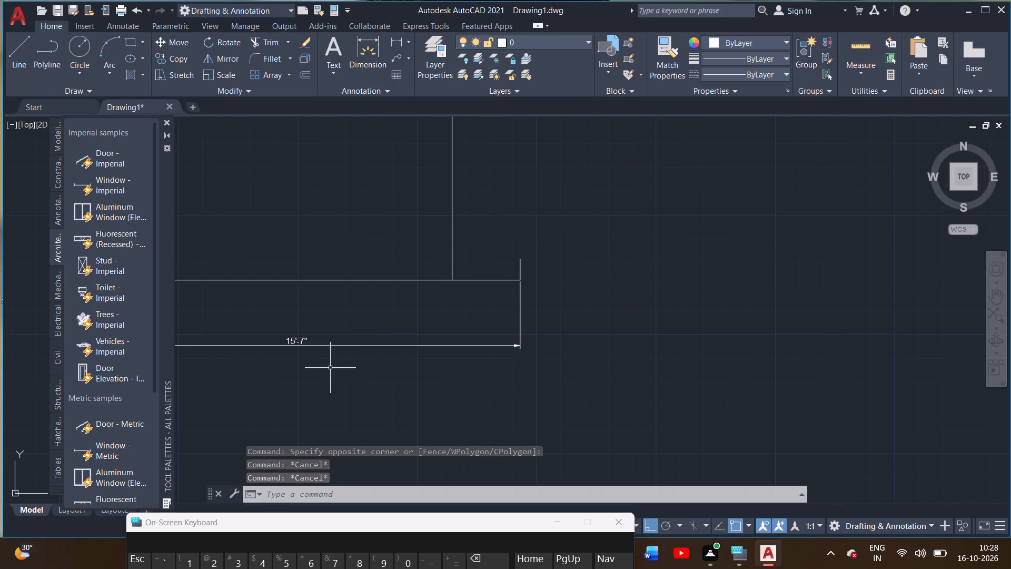
pyautogui.scroll(-2, 330, 368)
pyautogui.moveTo(425, 317); pyautogui.dragTo(380, 377)
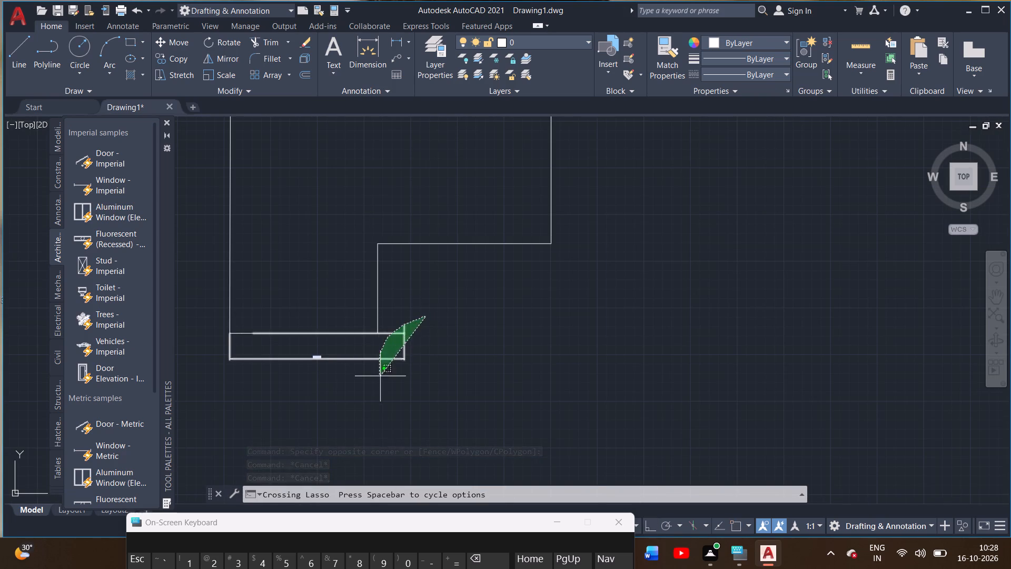
pyautogui.moveTo(380, 377); pyautogui.dragTo(381, 378)
pyautogui.press('Delete')
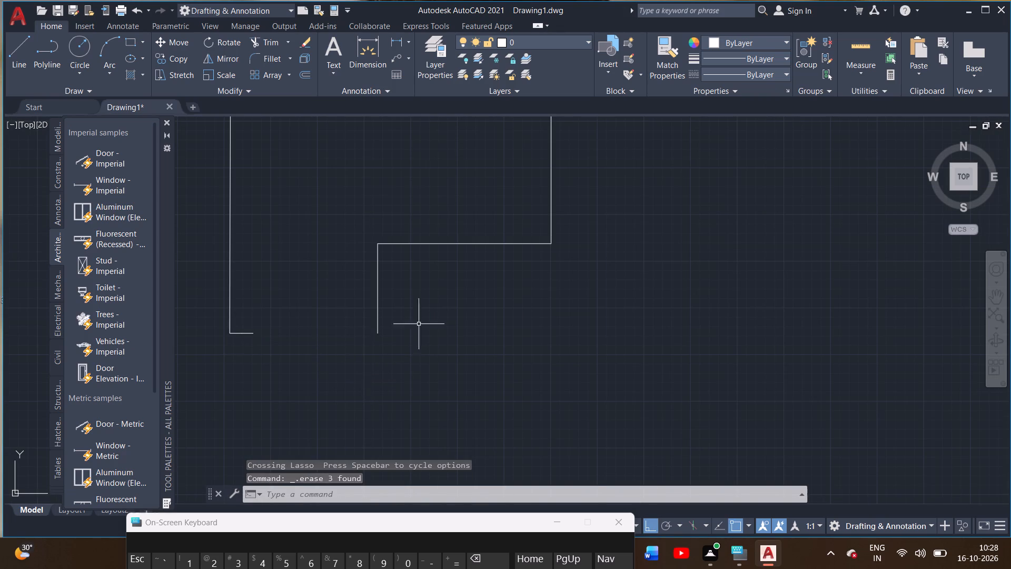
# Erase the west wall together with the short leftover south wall segment at its lower end.
pyautogui.moveTo(250, 262); pyautogui.dragTo(209, 281)
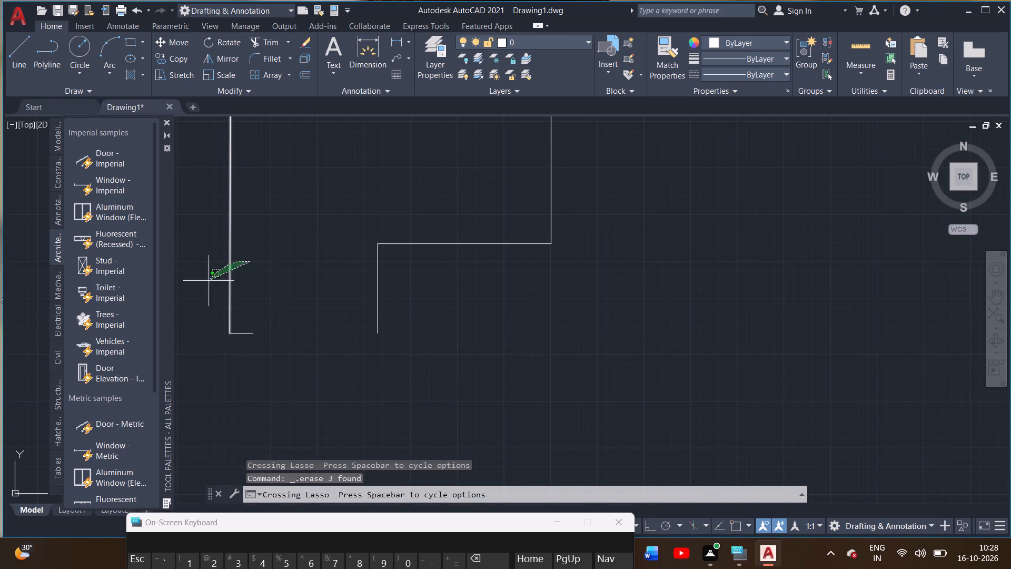
pyautogui.moveTo(209, 281); pyautogui.dragTo(269, 423)
pyautogui.press('Delete')
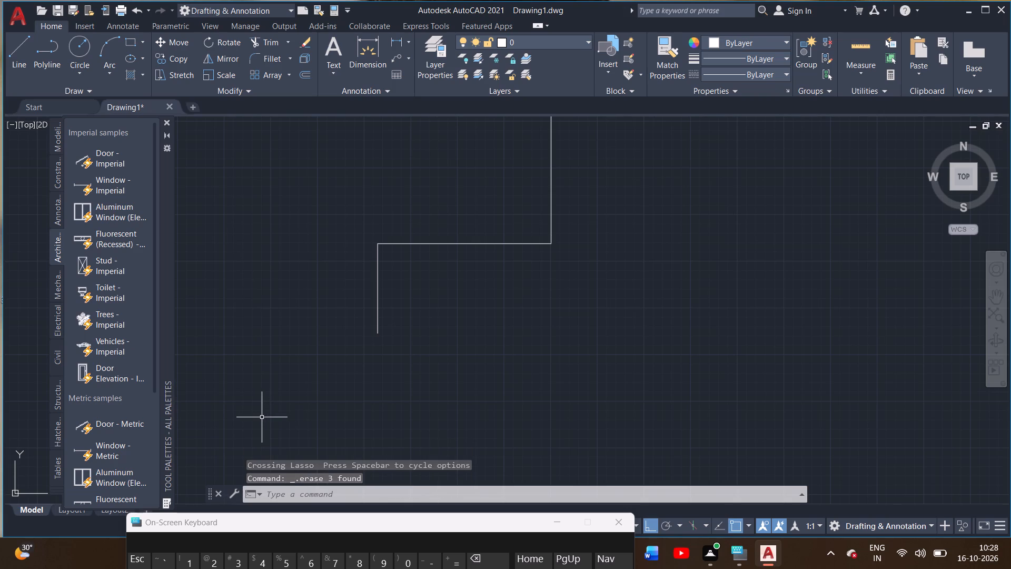
# Draw a 15'7" south wall line running west from the lower end of the 8' vertical step wall.
pyautogui.click(11, 53)
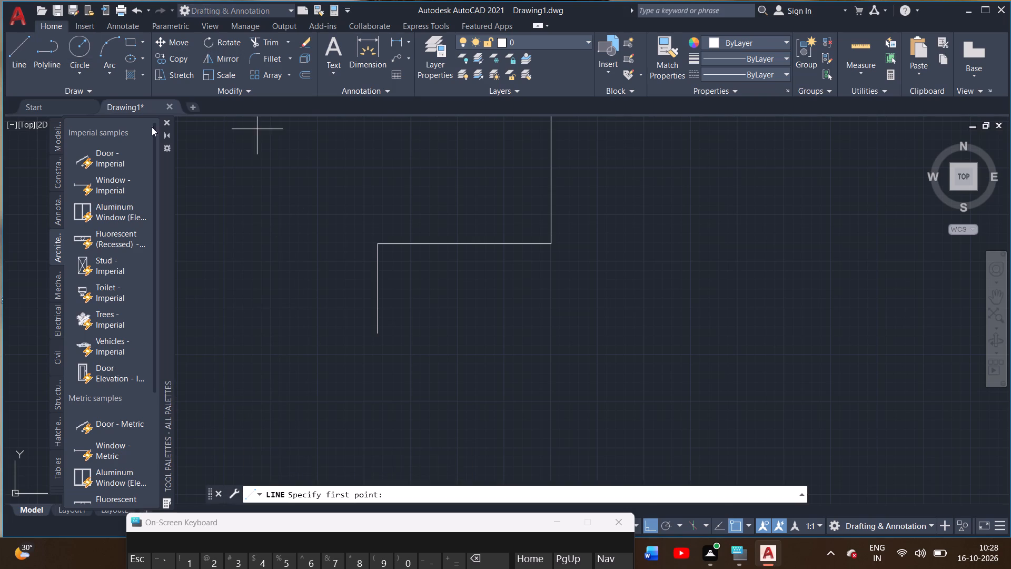
pyautogui.click(376, 333)
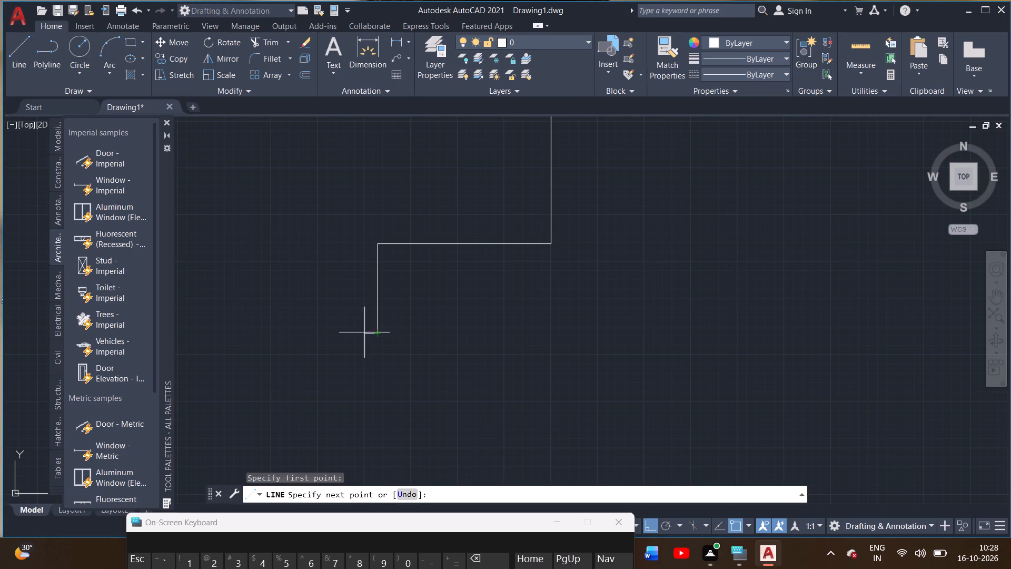
pyautogui.write("15'")
pyautogui.press('7')
pyautogui.hotkey('shift', '"')
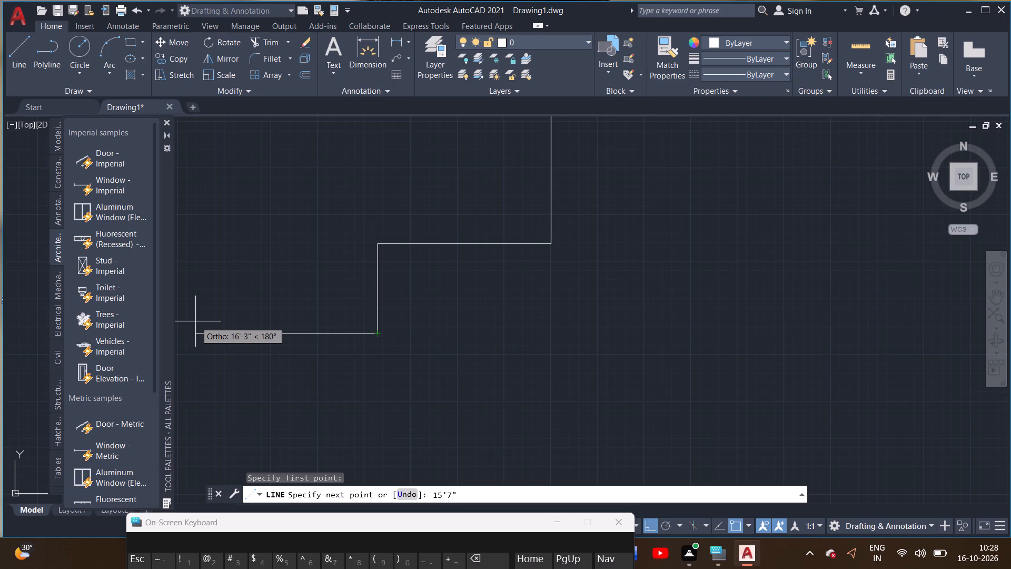
pyautogui.press('Return')
# Check the vertical alignment between the new south wall's west end and the north wall's west end, without adding another line segment.
pyautogui.scroll(-3, 158, 296)
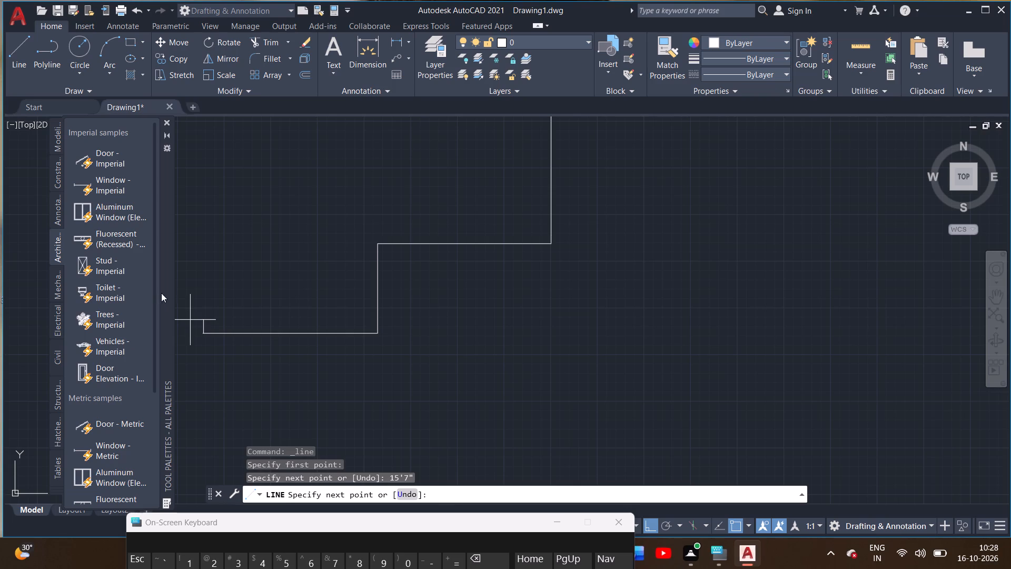
pyautogui.moveTo(191, 262); pyautogui.dragTo(254, 359, button='middle')
pyautogui.scroll(-2, 254, 352)
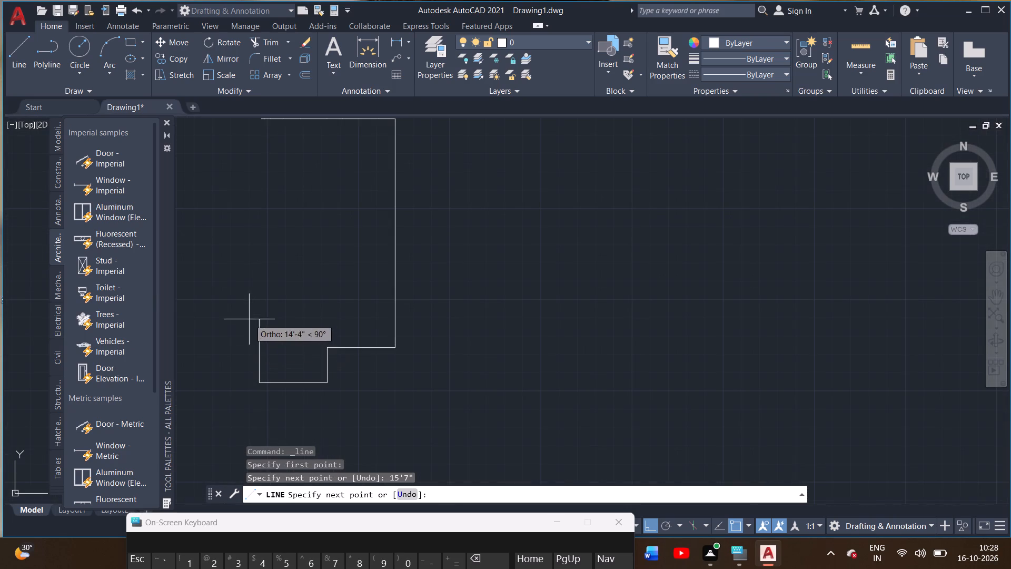
pyautogui.moveTo(249, 320); pyautogui.dragTo(257, 342, button='middle')
pyautogui.scroll(2, 249, 267)
pyautogui.scroll(-2, 263, 121)
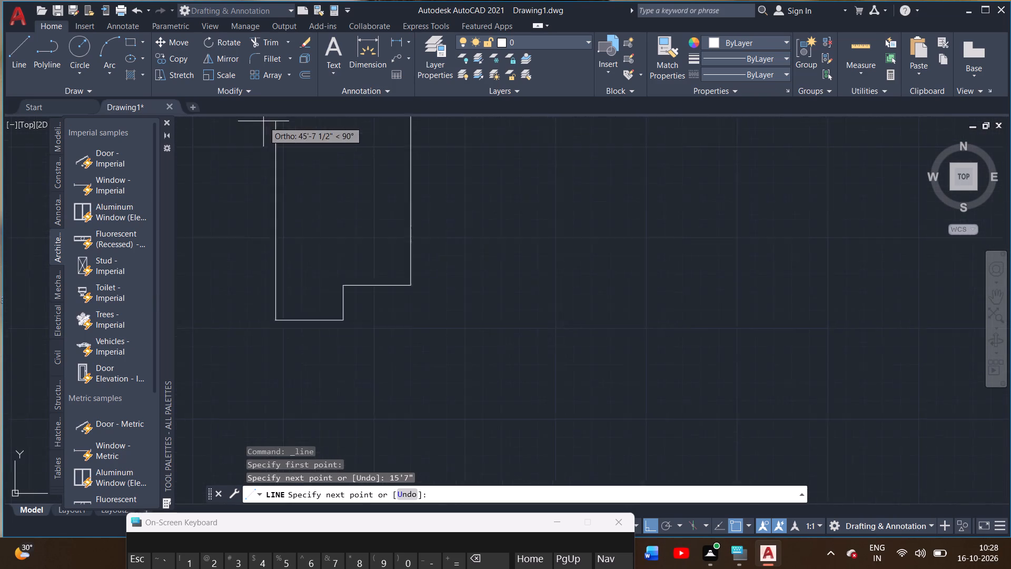
pyautogui.scroll(-1, 263, 121)
pyautogui.moveTo(263, 132); pyautogui.dragTo(260, 281, button='middle')
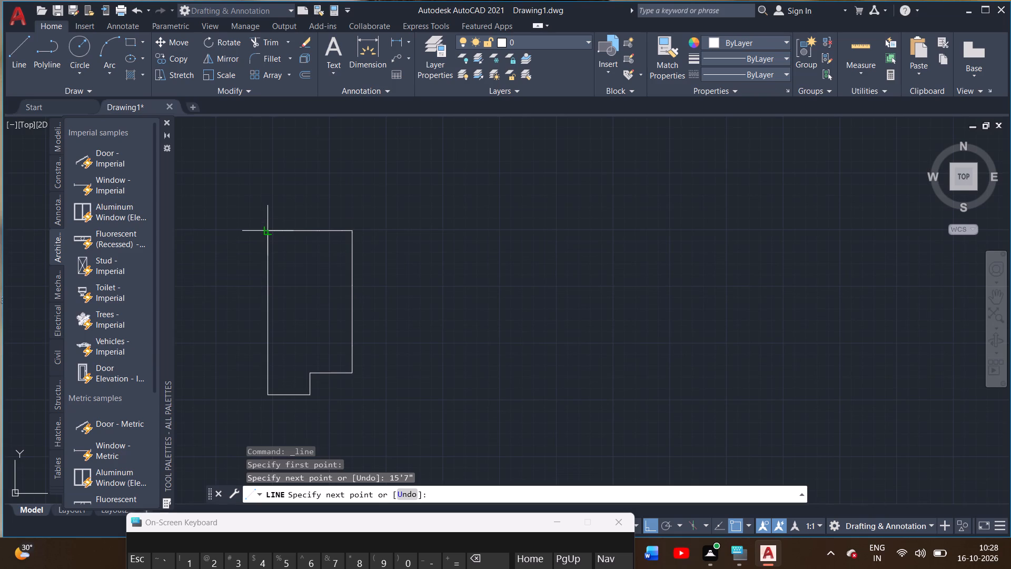
pyautogui.scroll(4, 266, 231)
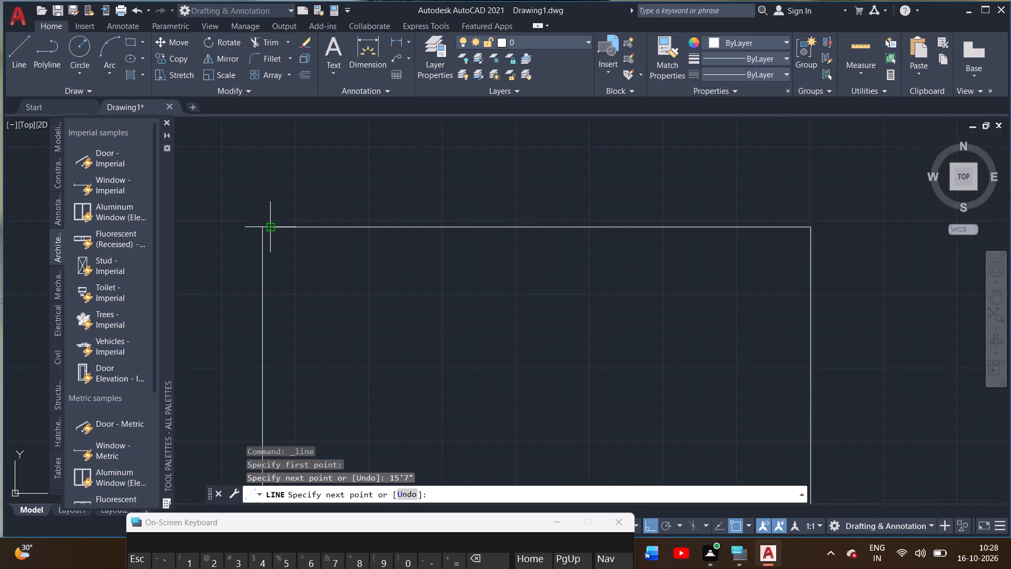
pyautogui.scroll(-2, 257, 230)
pyautogui.moveTo(256, 231); pyautogui.dragTo(273, 148, button='middle')
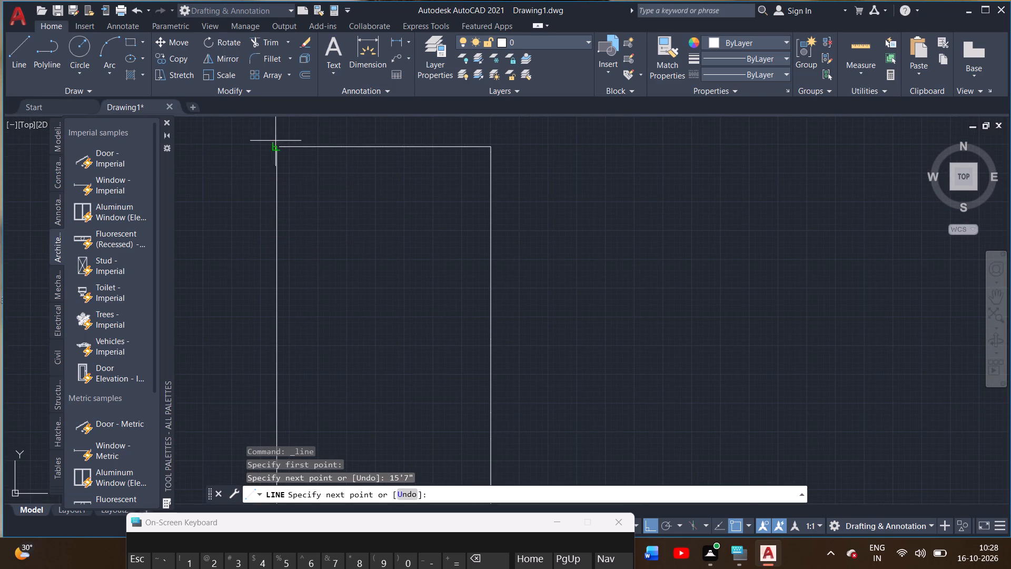
pyautogui.scroll(-2, 256, 244)
pyautogui.moveTo(255, 246); pyautogui.dragTo(255, 214, button='middle')
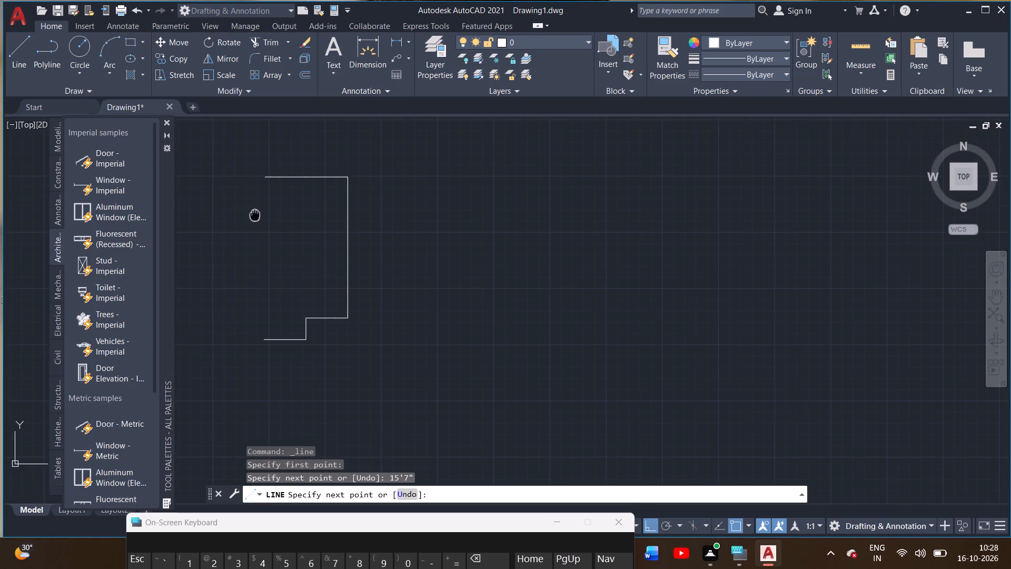
pyautogui.moveTo(255, 214); pyautogui.dragTo(255, 214, button='middle')
pyautogui.scroll(3, 255, 172)
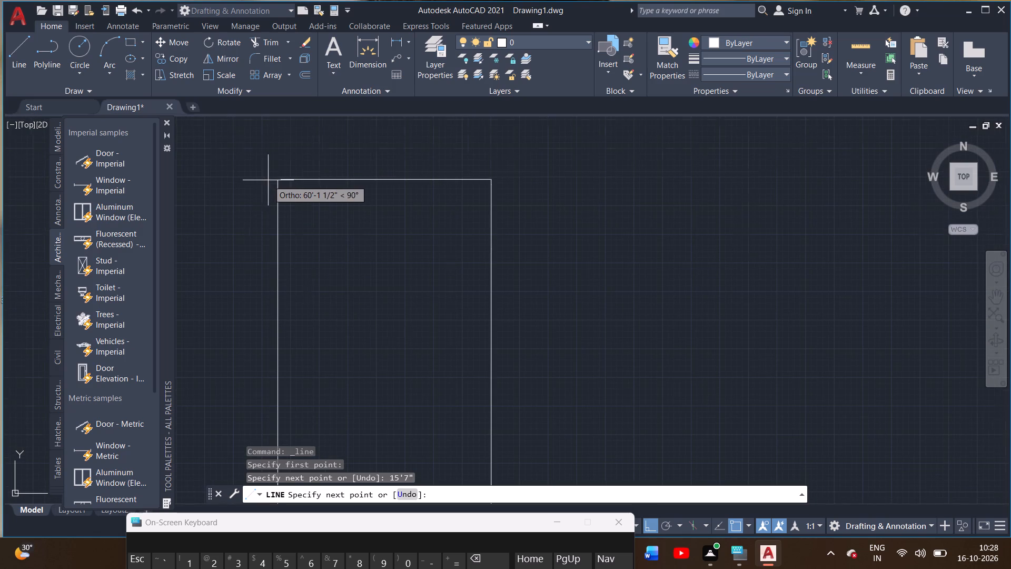
pyautogui.scroll(2, 268, 180)
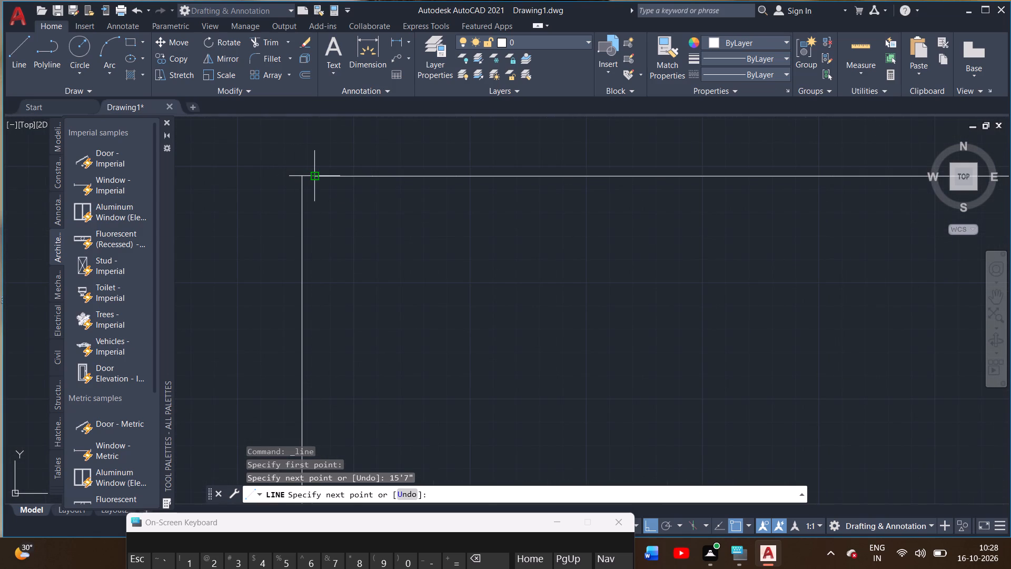
pyautogui.scroll(-1, 266, 207)
pyautogui.rightClick(272, 180)
pyautogui.click(286, 188)
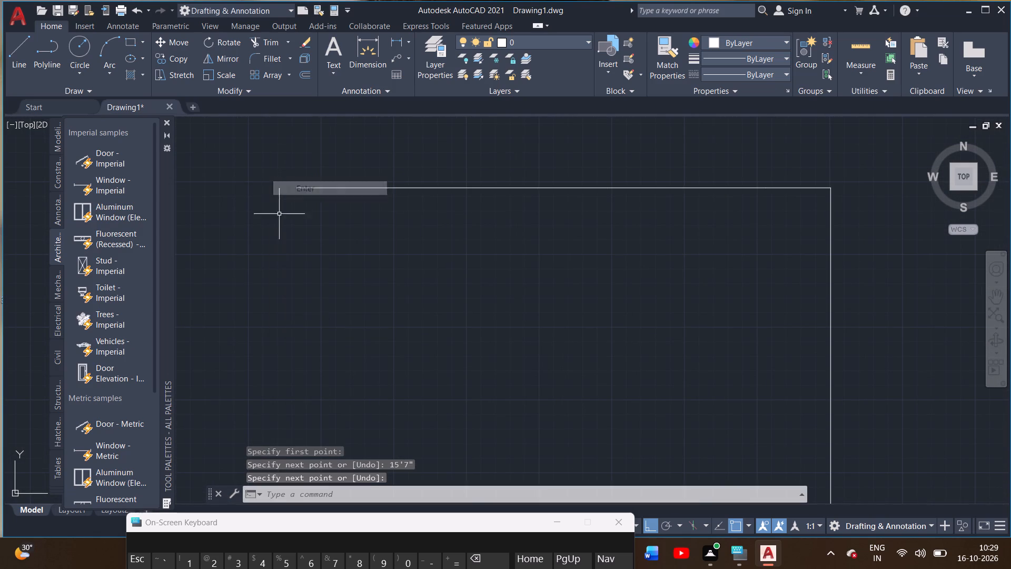
# Dimension the north wall from its west end to the northeast corner, placing the dimension just north of the wall.
pyautogui.scroll(-4, 278, 222)
pyautogui.moveTo(275, 233); pyautogui.dragTo(279, 202, button='middle')
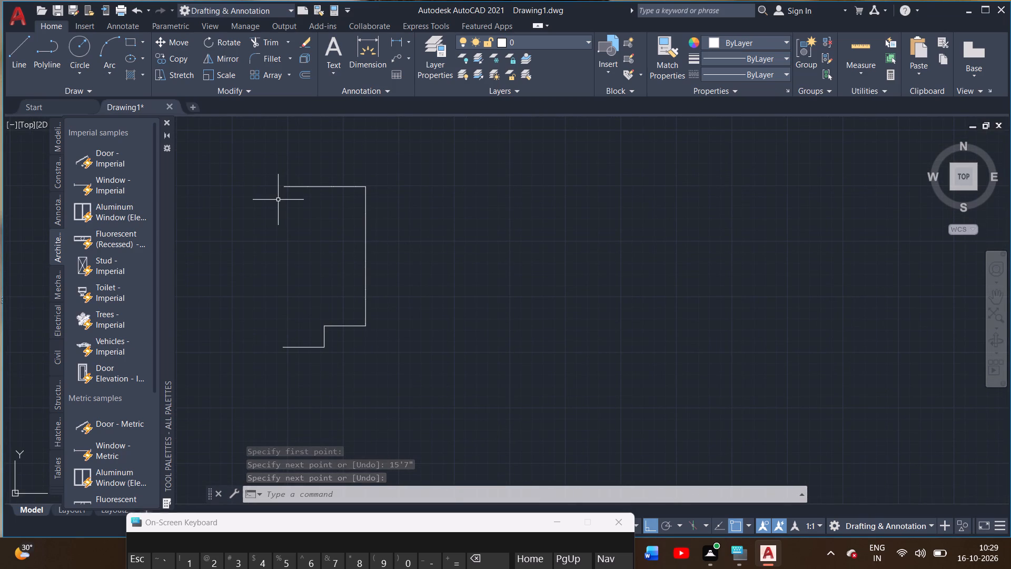
pyautogui.click(362, 47)
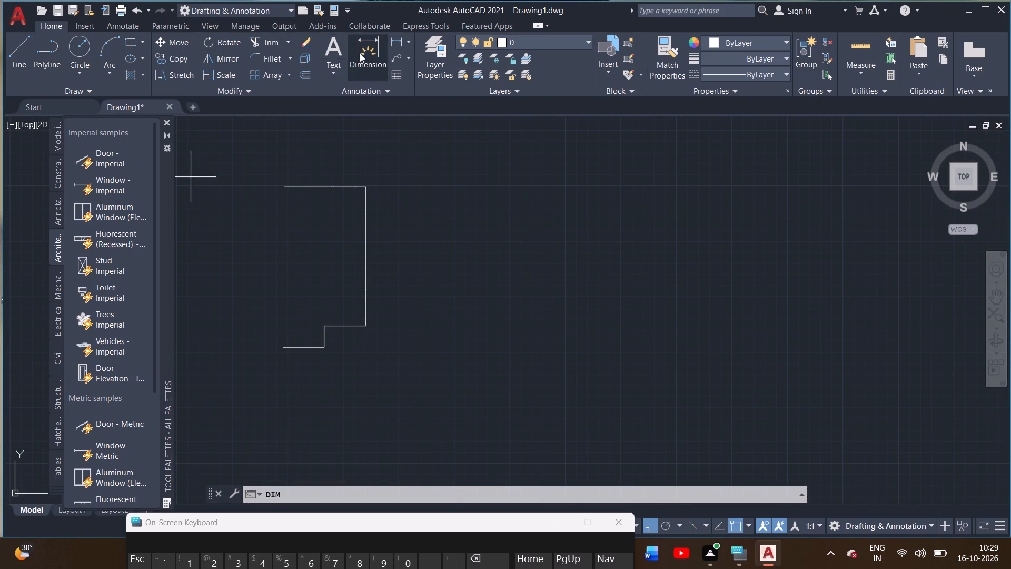
pyautogui.click(284, 188)
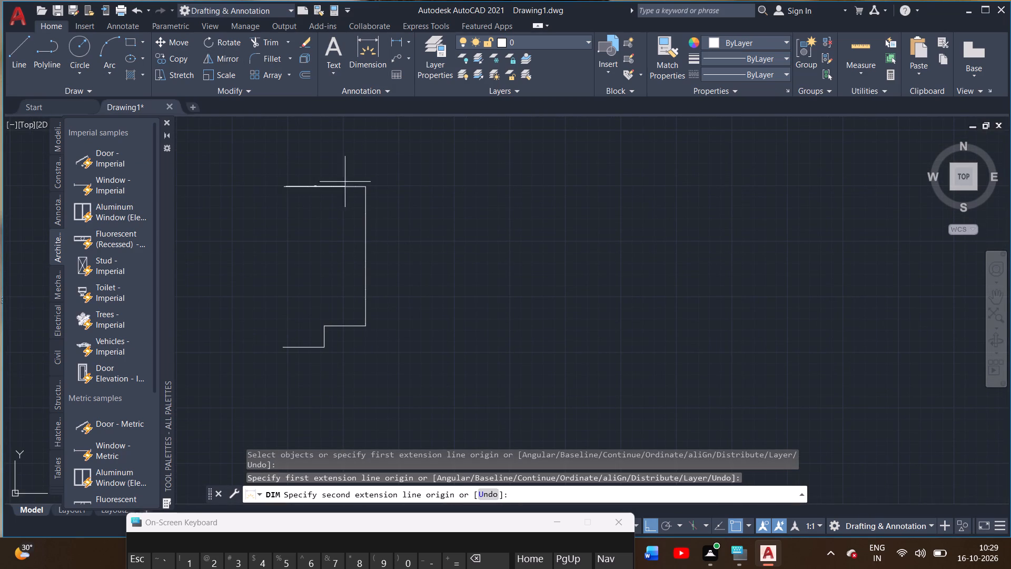
pyautogui.click(365, 187)
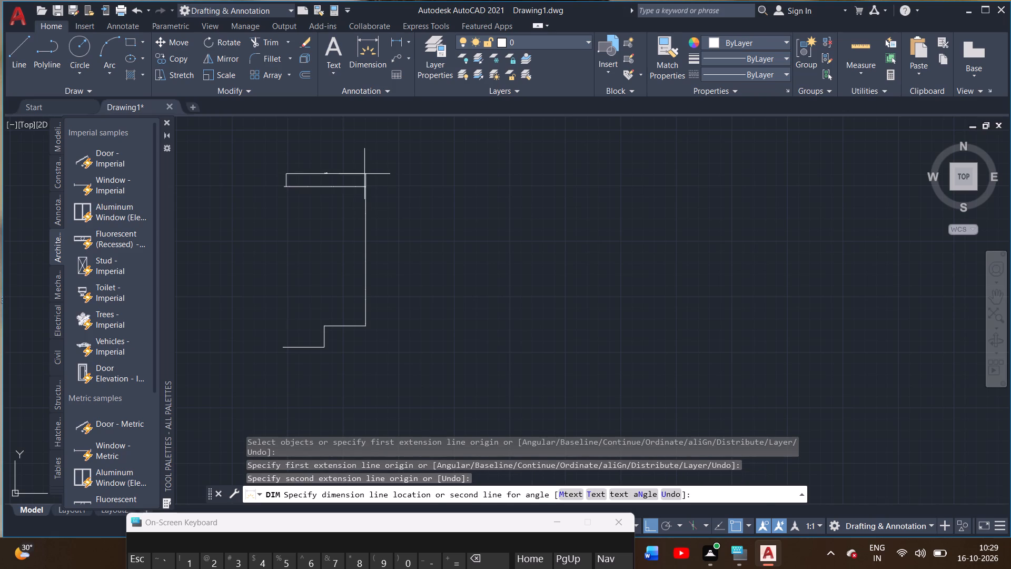
pyautogui.click(364, 172)
pyautogui.scroll(5, 315, 161)
pyautogui.moveTo(352, 203); pyautogui.dragTo(380, 202, button='middle')
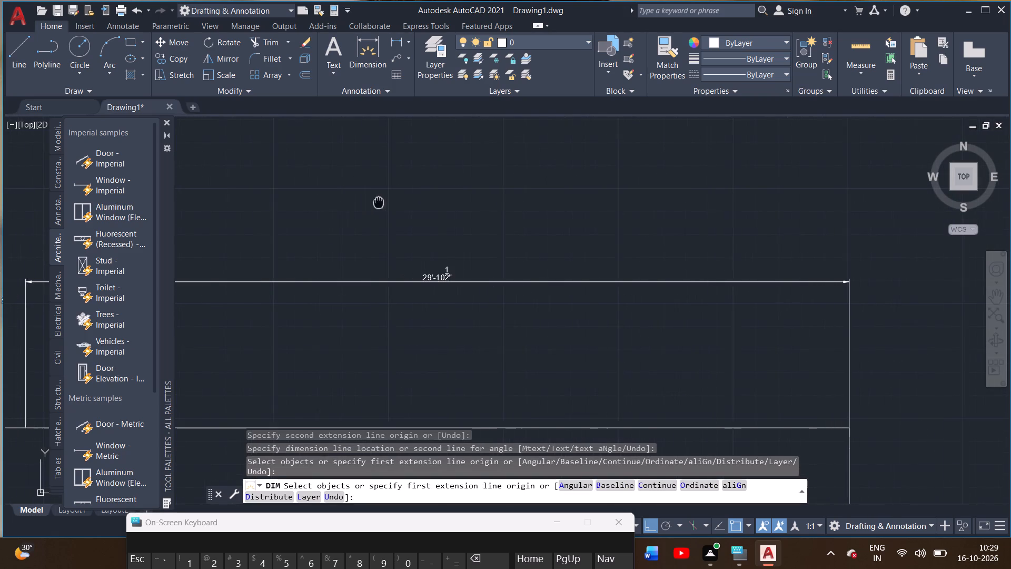
pyautogui.moveTo(380, 202); pyautogui.dragTo(382, 202, button='middle')
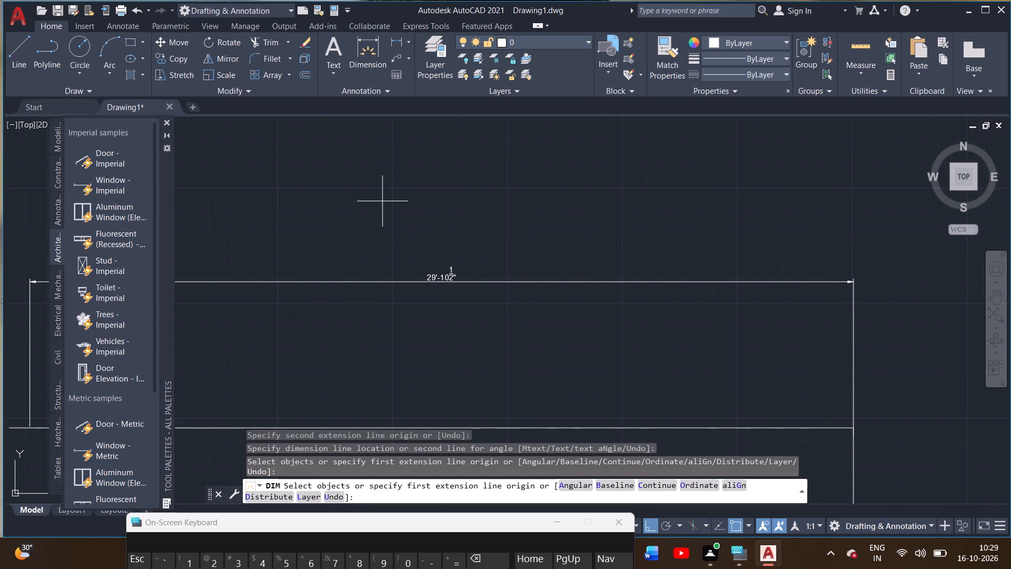
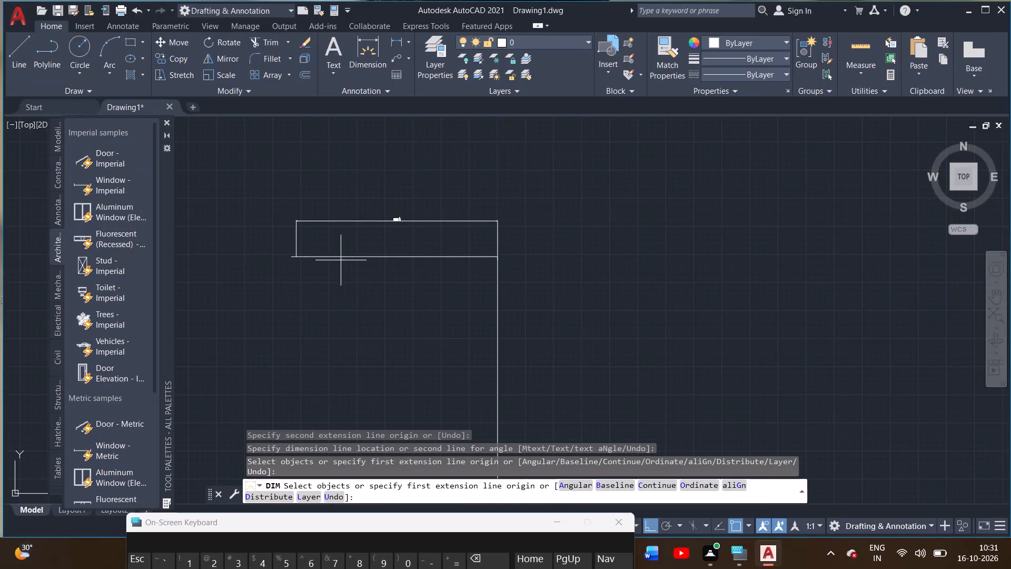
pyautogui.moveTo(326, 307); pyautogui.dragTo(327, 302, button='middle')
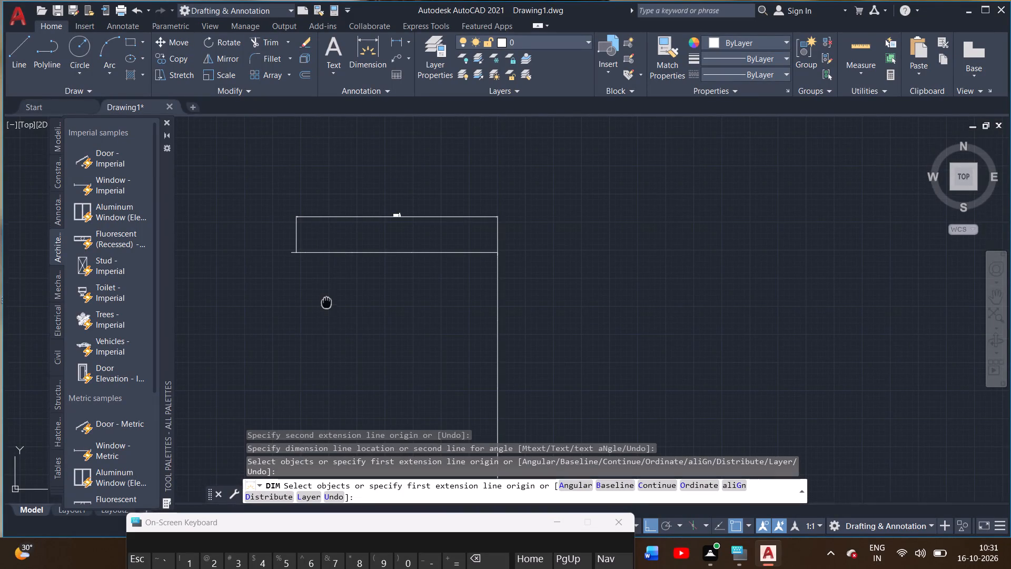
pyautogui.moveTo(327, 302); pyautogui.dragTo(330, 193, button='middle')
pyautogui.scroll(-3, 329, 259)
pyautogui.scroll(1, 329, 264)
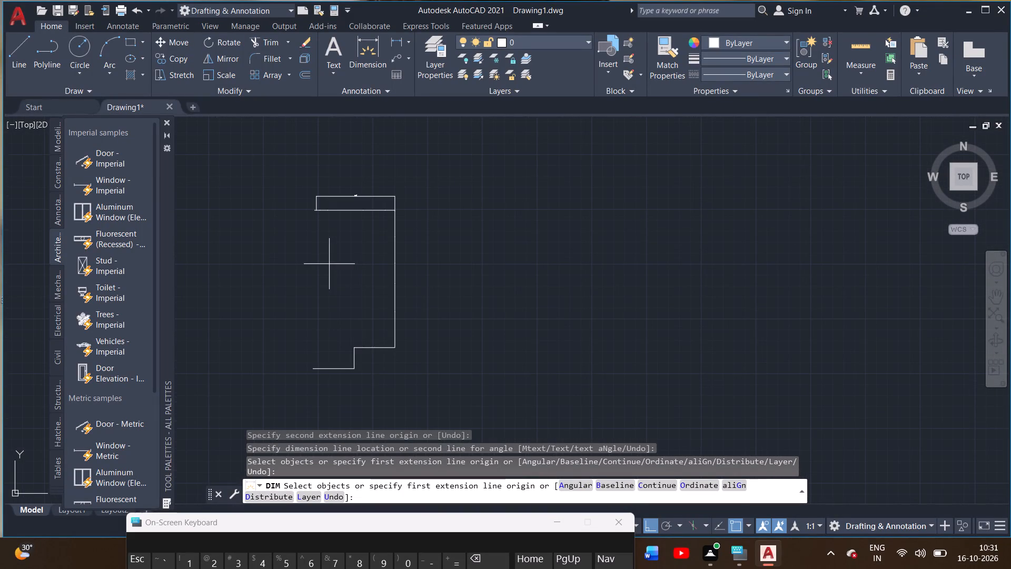
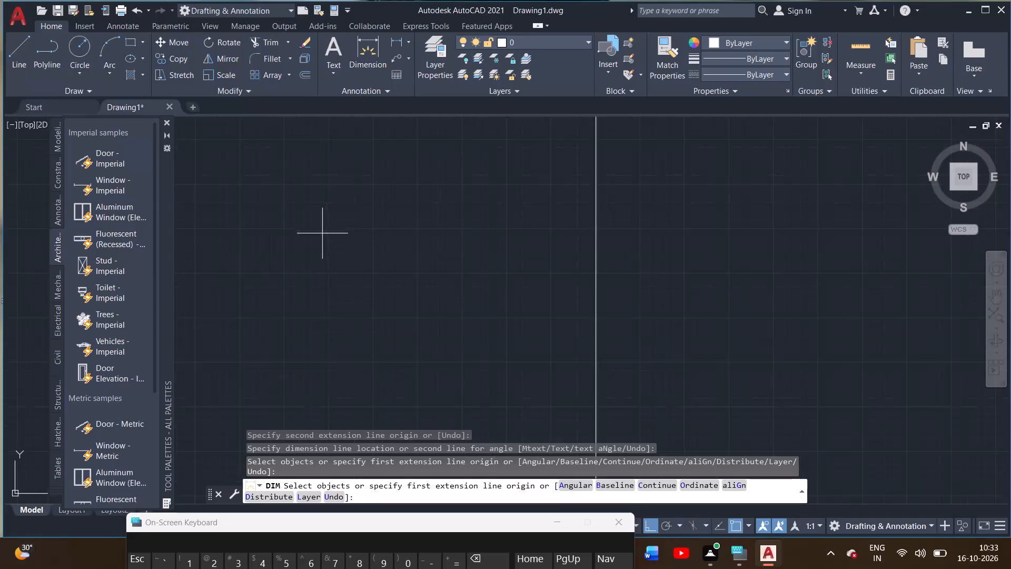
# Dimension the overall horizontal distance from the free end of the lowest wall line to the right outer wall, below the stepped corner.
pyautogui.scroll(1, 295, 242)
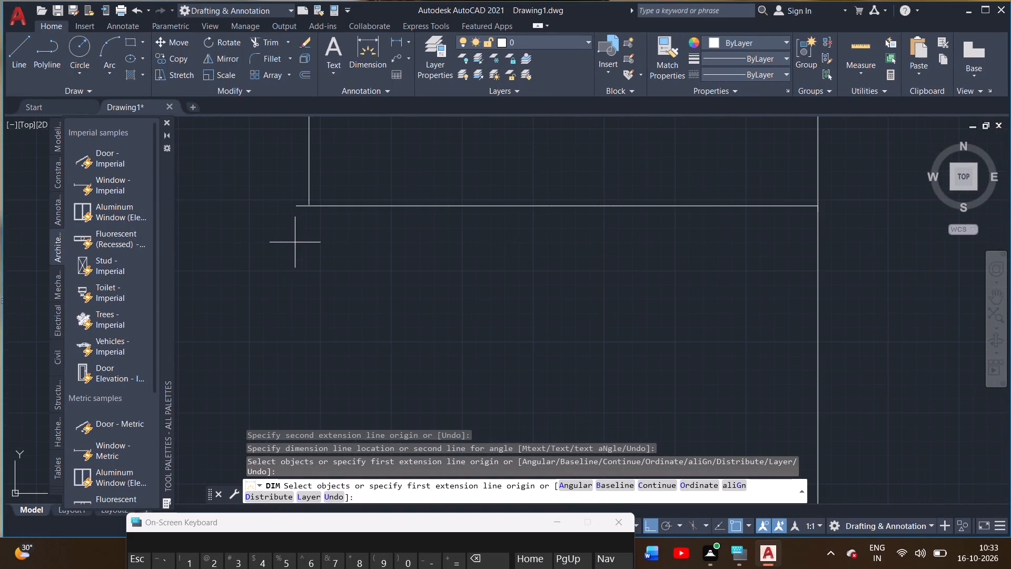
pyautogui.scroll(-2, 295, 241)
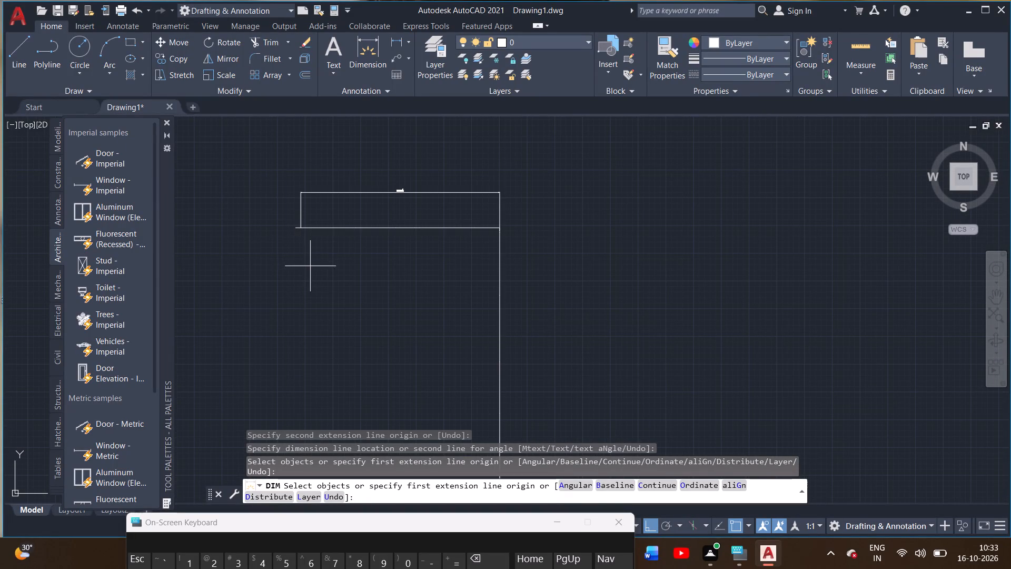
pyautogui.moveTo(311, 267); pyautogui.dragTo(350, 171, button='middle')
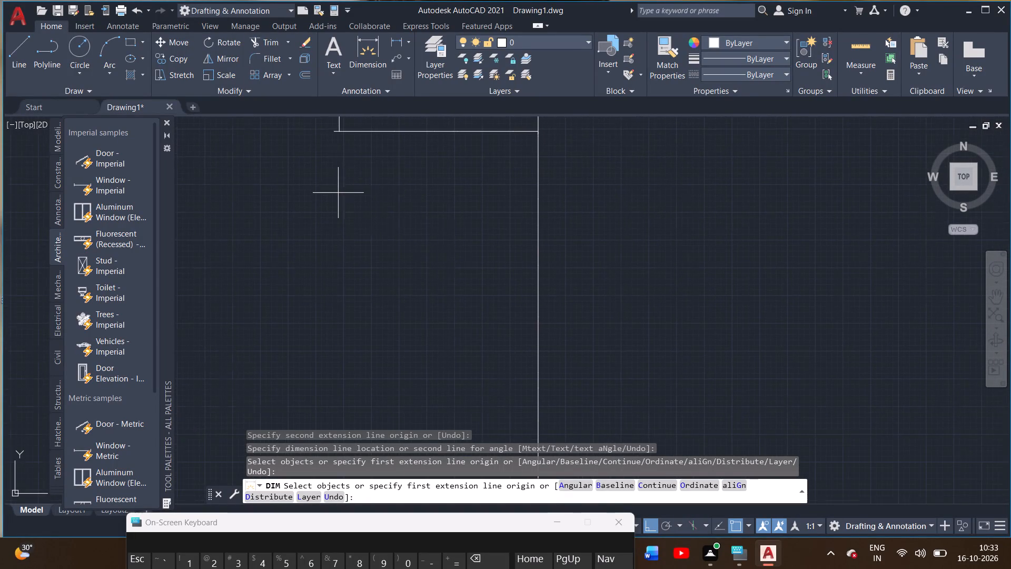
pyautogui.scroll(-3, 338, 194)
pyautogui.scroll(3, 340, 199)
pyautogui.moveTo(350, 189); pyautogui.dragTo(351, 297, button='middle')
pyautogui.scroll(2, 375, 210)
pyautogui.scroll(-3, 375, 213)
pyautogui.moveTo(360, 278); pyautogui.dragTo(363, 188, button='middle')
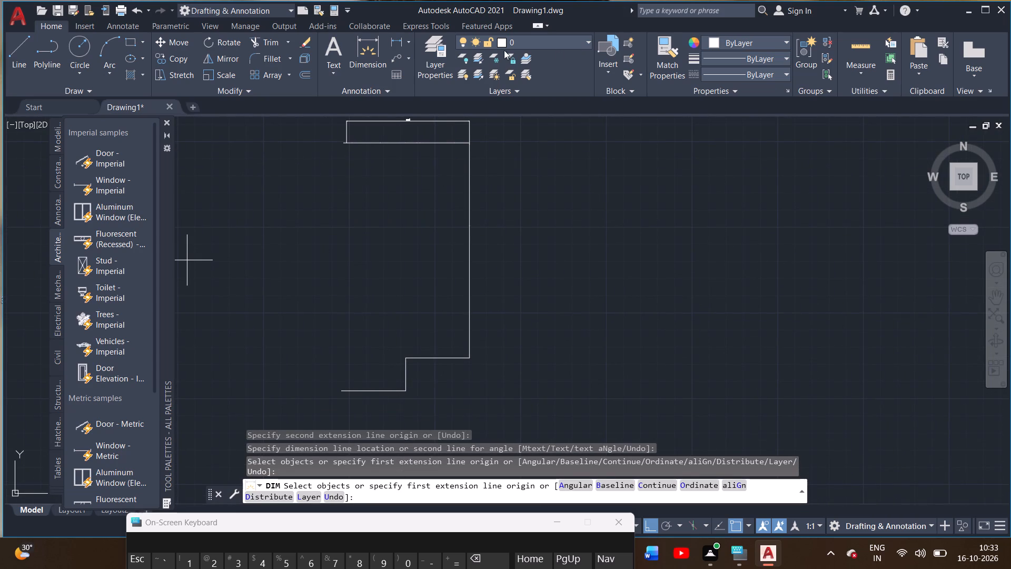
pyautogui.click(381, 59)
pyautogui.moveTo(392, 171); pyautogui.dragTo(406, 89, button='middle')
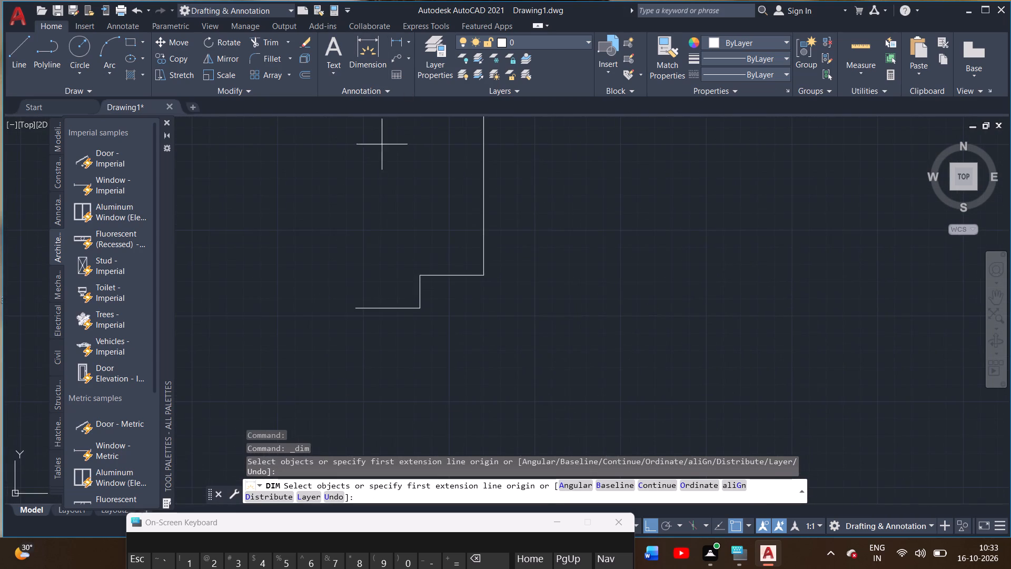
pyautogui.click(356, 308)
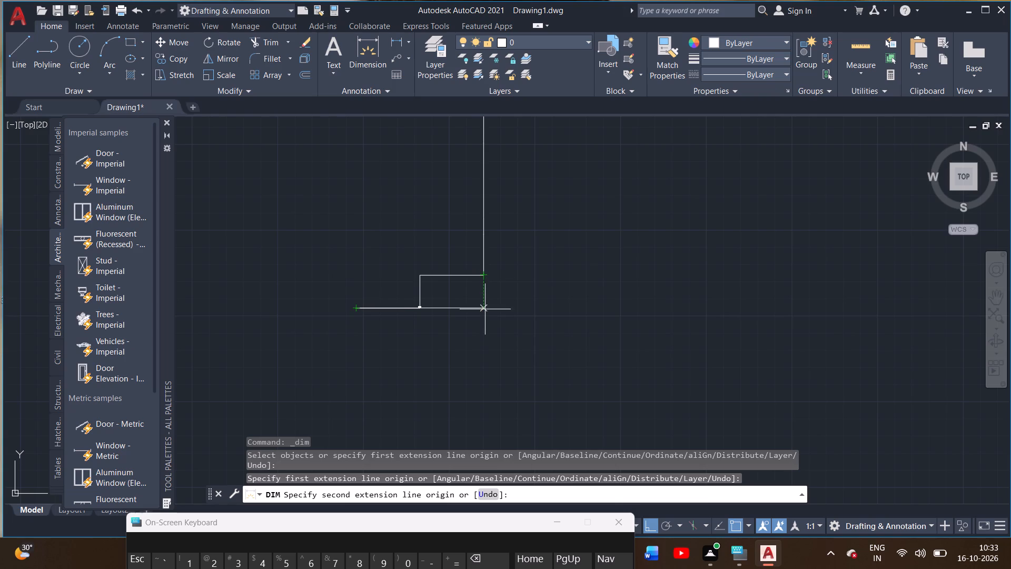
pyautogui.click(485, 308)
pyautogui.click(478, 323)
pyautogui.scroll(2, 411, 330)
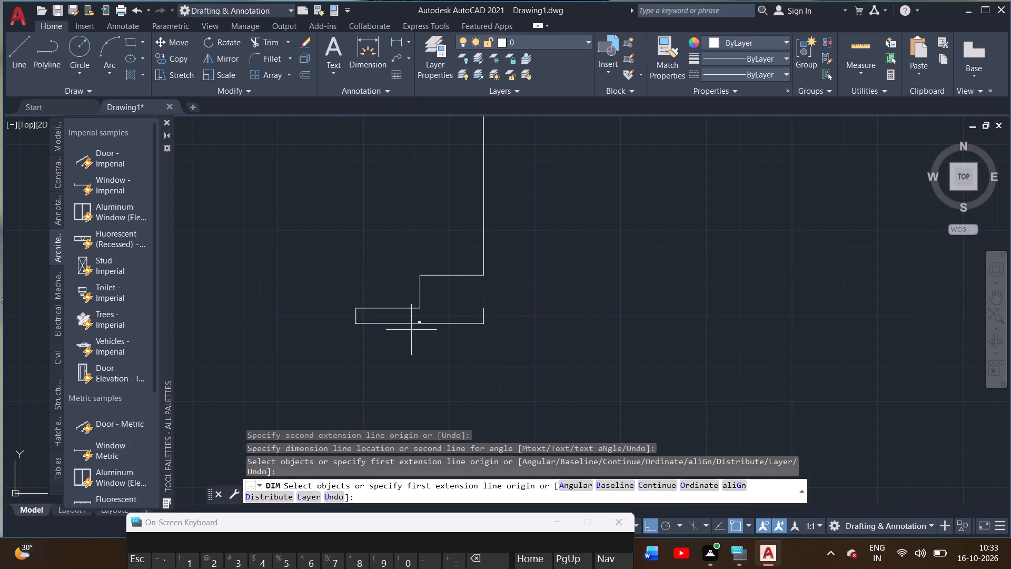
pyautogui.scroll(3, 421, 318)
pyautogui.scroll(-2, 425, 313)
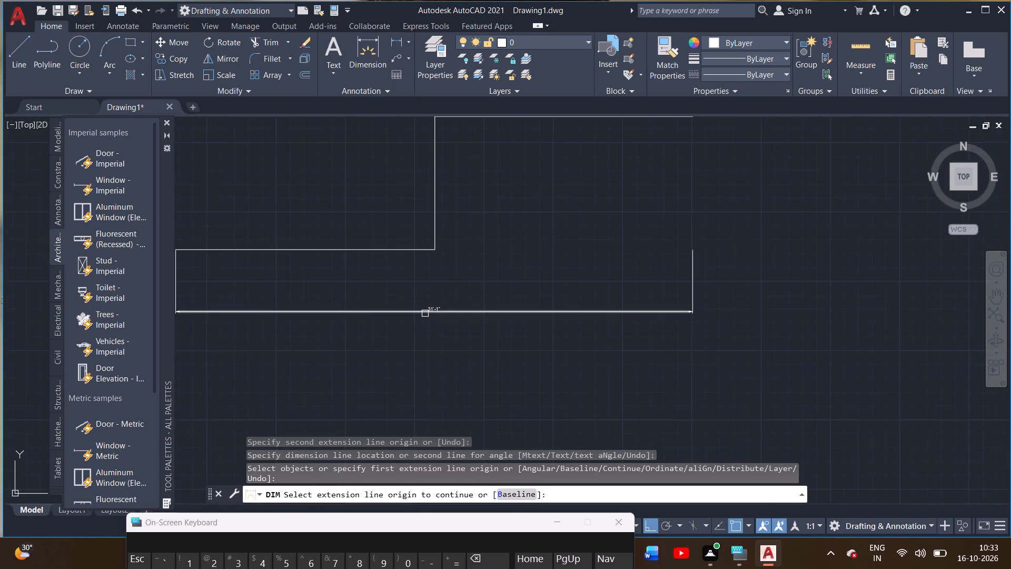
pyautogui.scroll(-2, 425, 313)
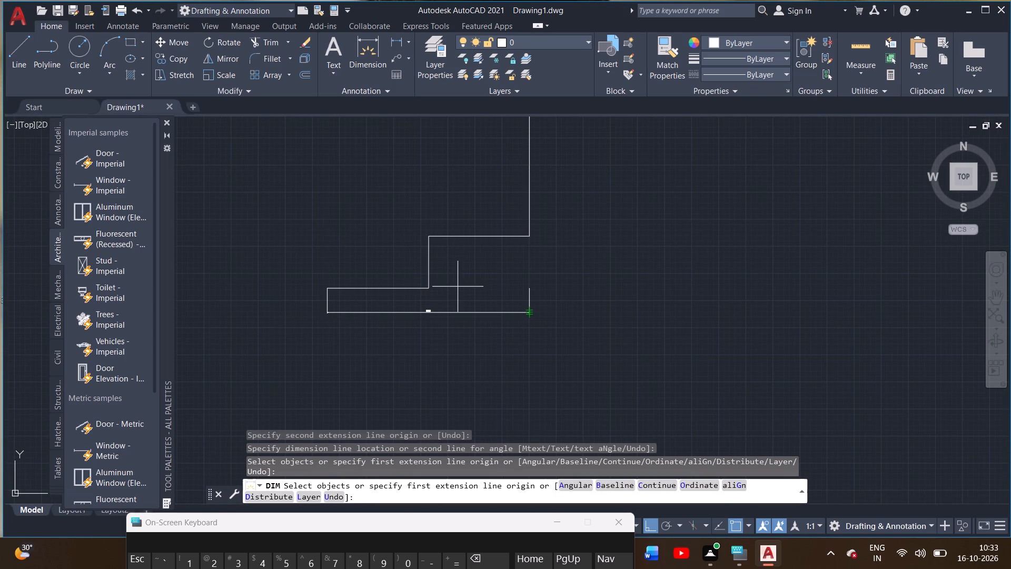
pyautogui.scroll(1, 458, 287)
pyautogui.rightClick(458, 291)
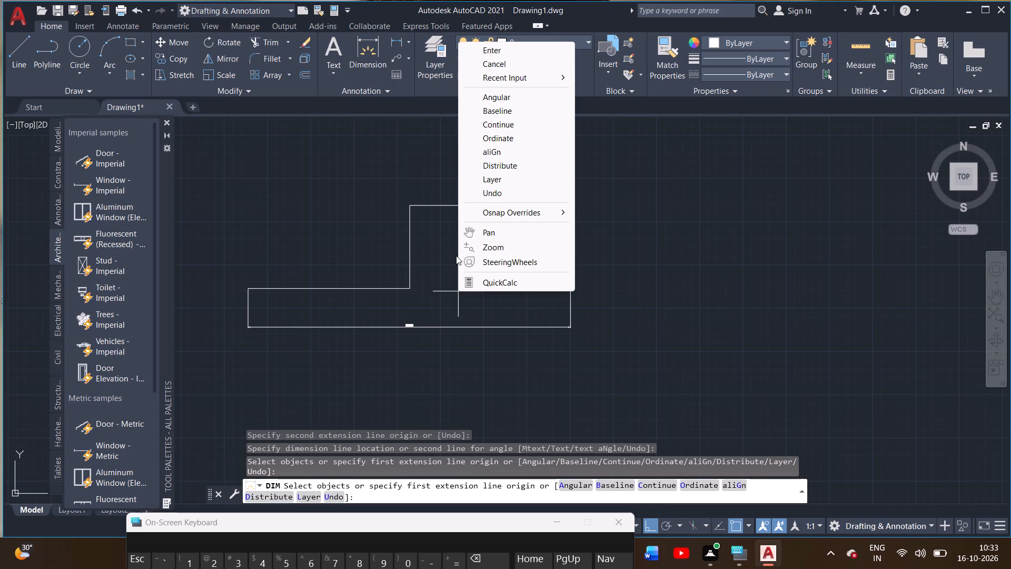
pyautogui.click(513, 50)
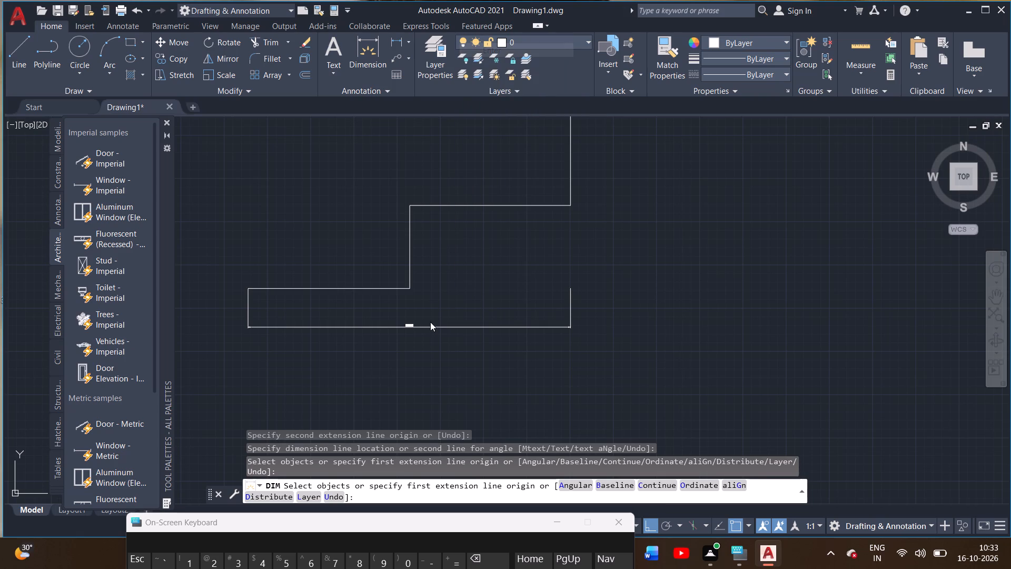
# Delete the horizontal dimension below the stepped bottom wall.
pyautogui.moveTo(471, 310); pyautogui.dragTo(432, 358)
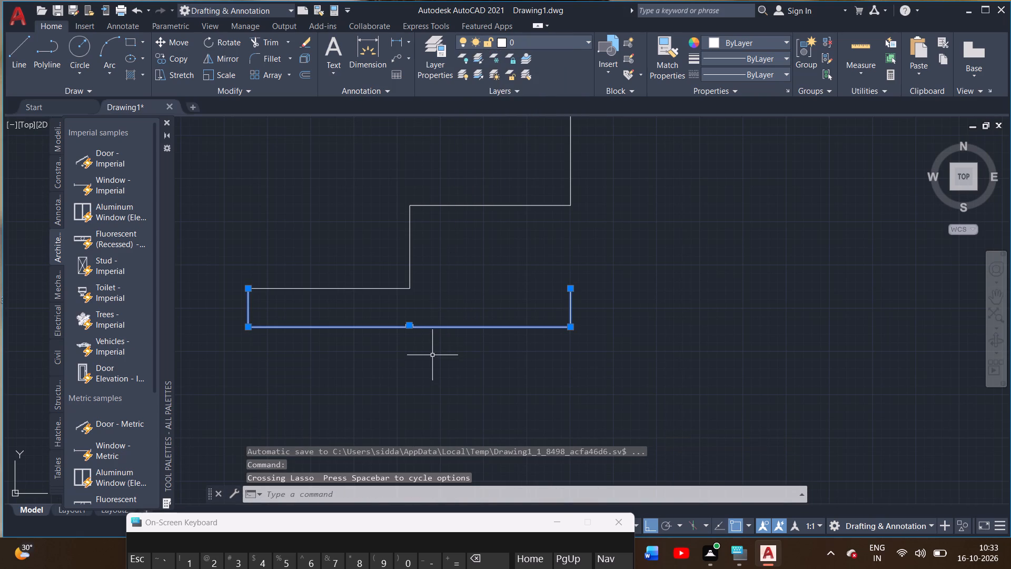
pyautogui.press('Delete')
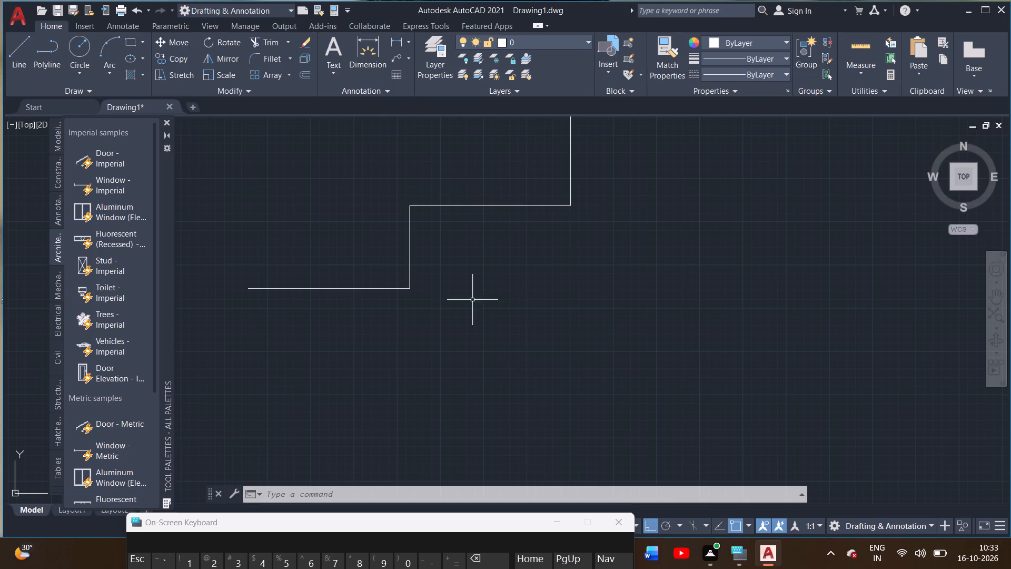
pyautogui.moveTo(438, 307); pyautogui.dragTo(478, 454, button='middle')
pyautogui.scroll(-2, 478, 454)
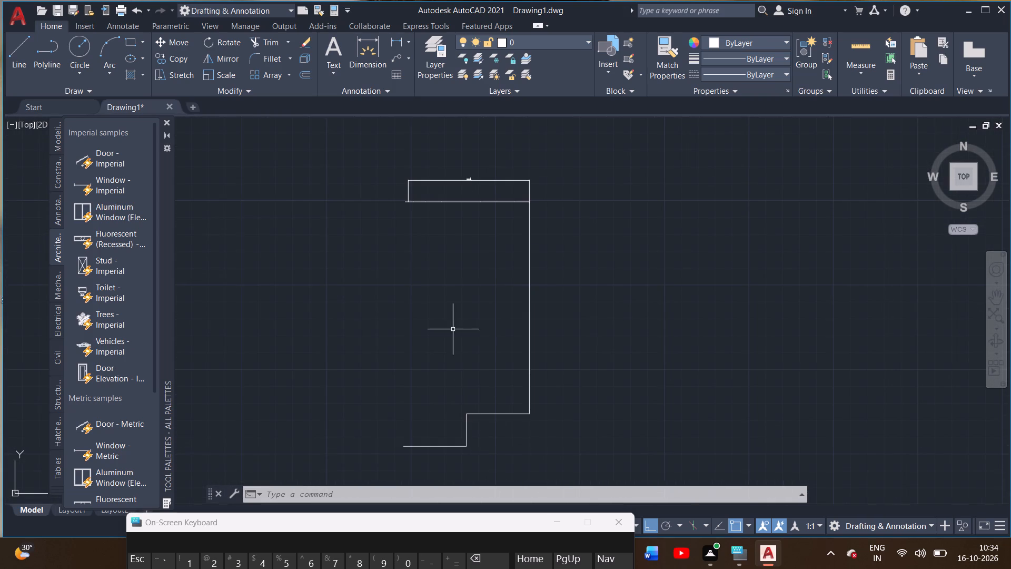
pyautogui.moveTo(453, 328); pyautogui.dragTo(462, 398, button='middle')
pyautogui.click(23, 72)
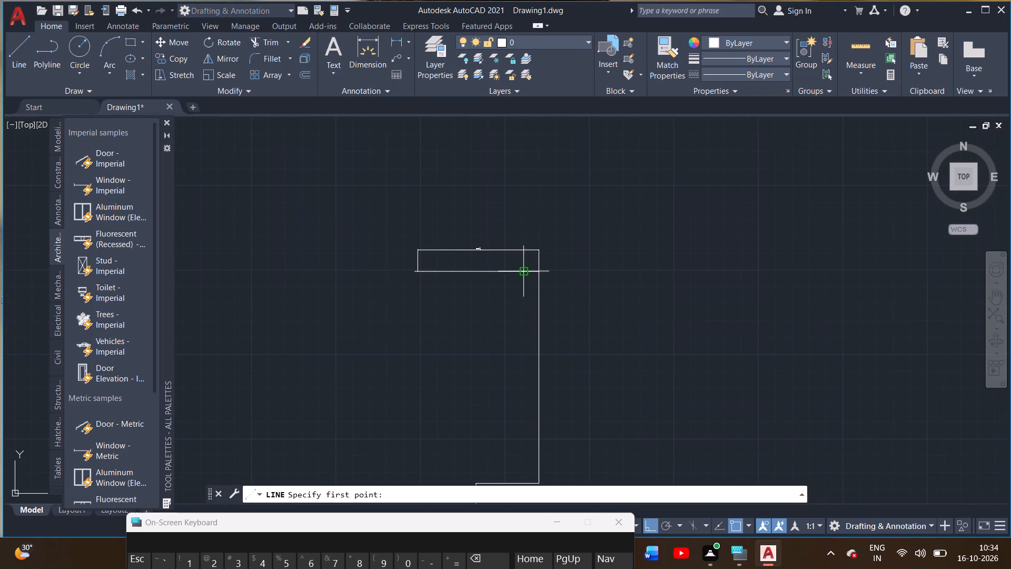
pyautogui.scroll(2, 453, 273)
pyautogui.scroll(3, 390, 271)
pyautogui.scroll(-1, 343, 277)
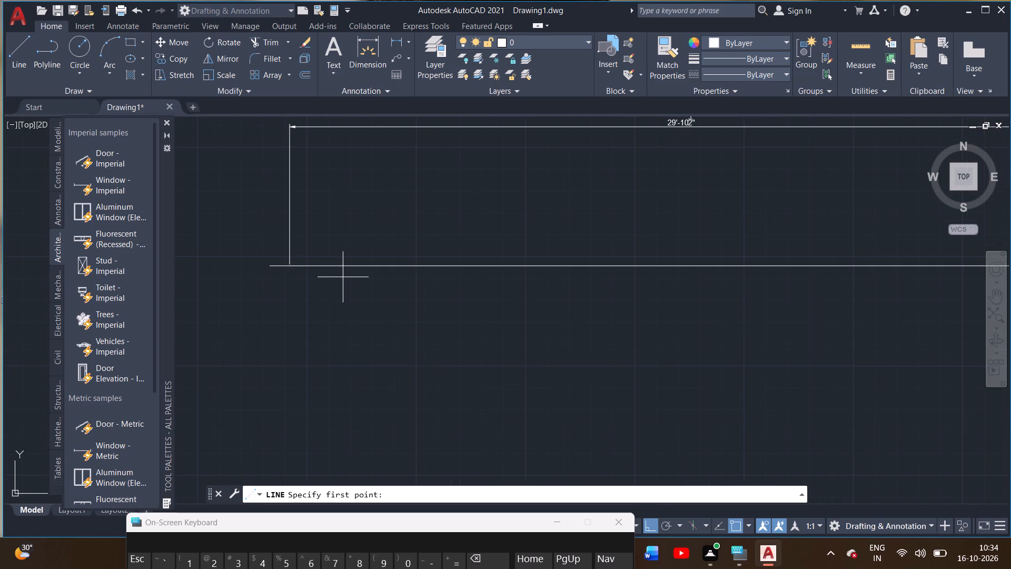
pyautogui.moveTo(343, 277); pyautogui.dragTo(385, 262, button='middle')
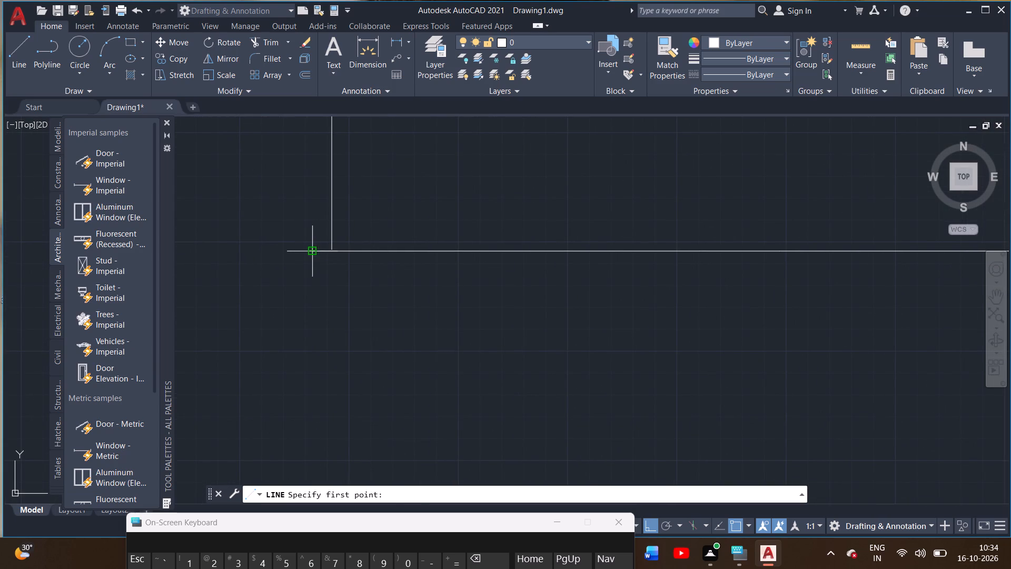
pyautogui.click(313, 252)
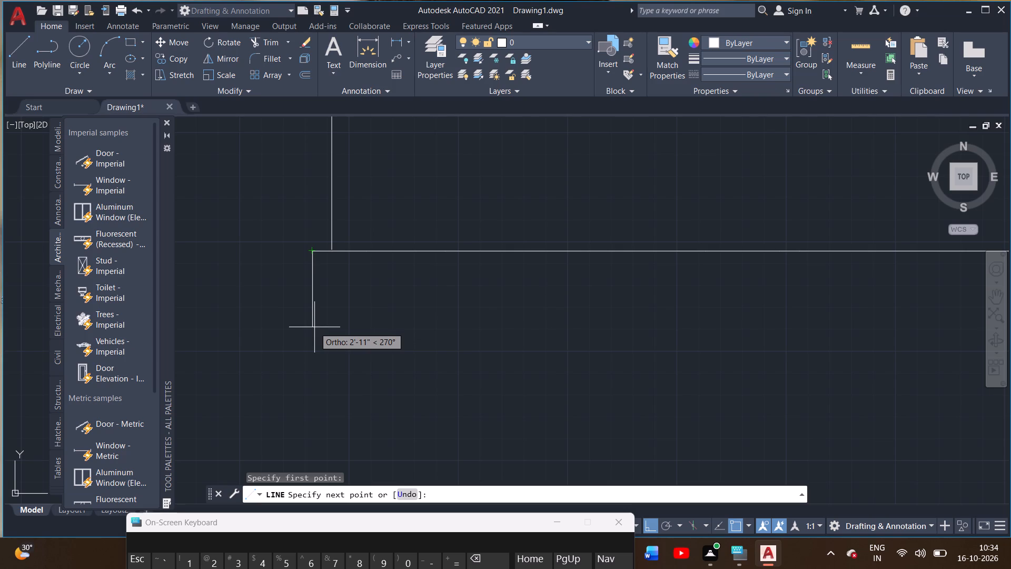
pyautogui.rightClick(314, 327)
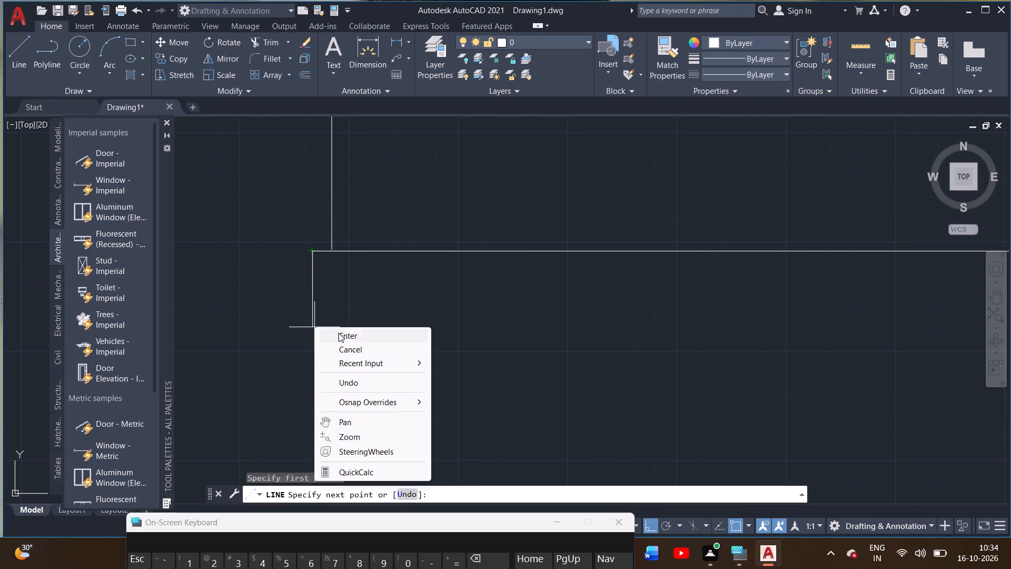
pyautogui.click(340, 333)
# Delete the horizontal dimension above the top wall line.
pyautogui.moveTo(462, 332); pyautogui.dragTo(233, 300, button='middle')
pyautogui.scroll(-3, 229, 298)
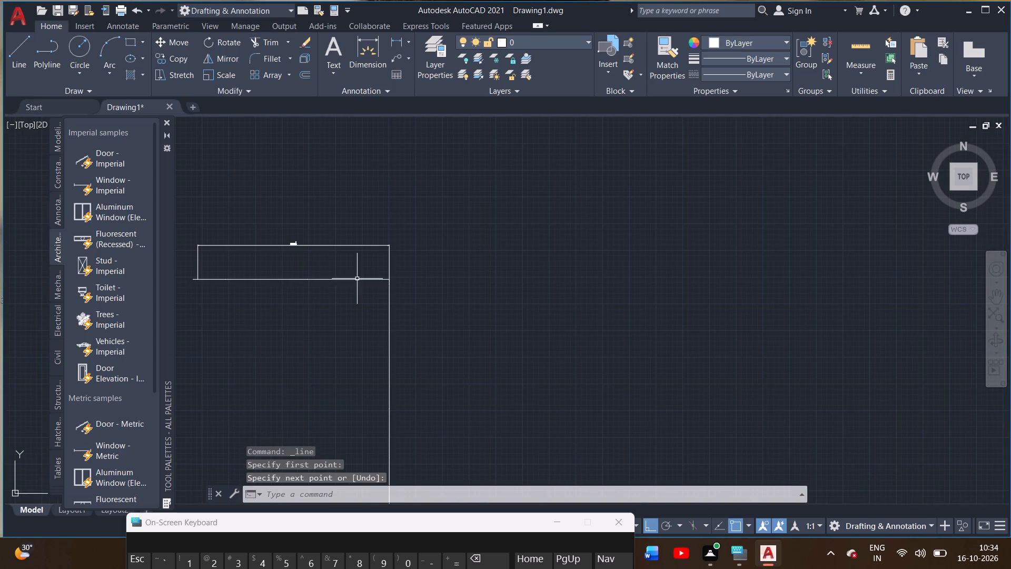
pyautogui.click(326, 244)
pyautogui.press('Delete')
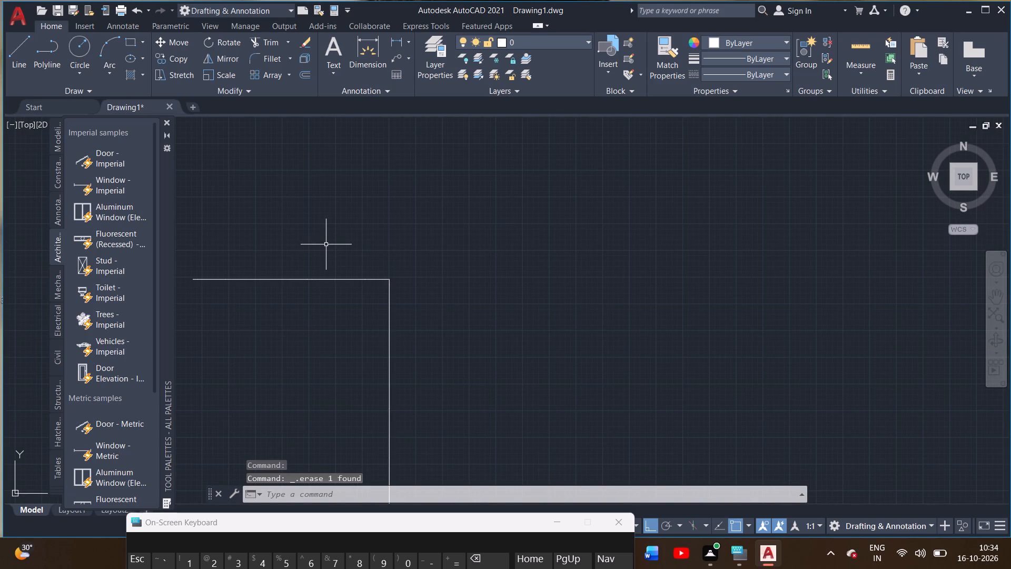
# Start the right wall's inner line at the outline's upper-right corner, drawing 9" inward along the top wall and 9" downward.
pyautogui.click(26, 60)
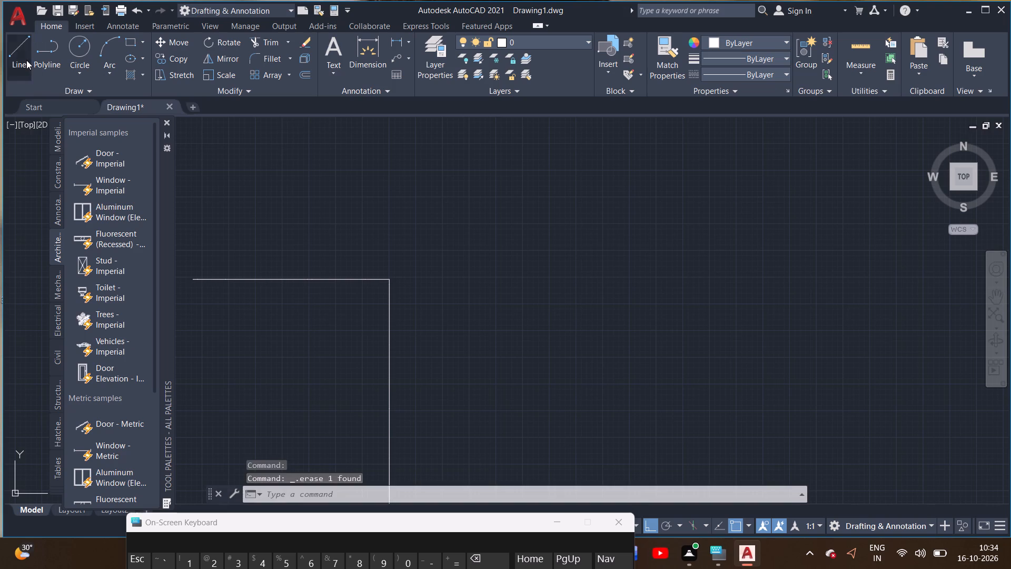
pyautogui.moveTo(331, 210); pyautogui.dragTo(403, 160, button='middle')
pyautogui.scroll(2, 475, 238)
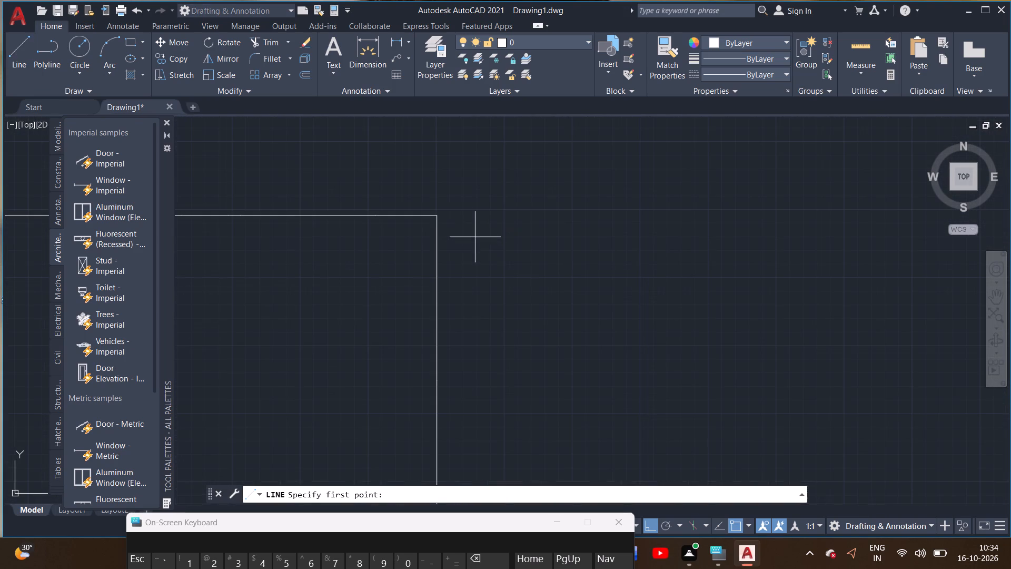
pyautogui.click(434, 214)
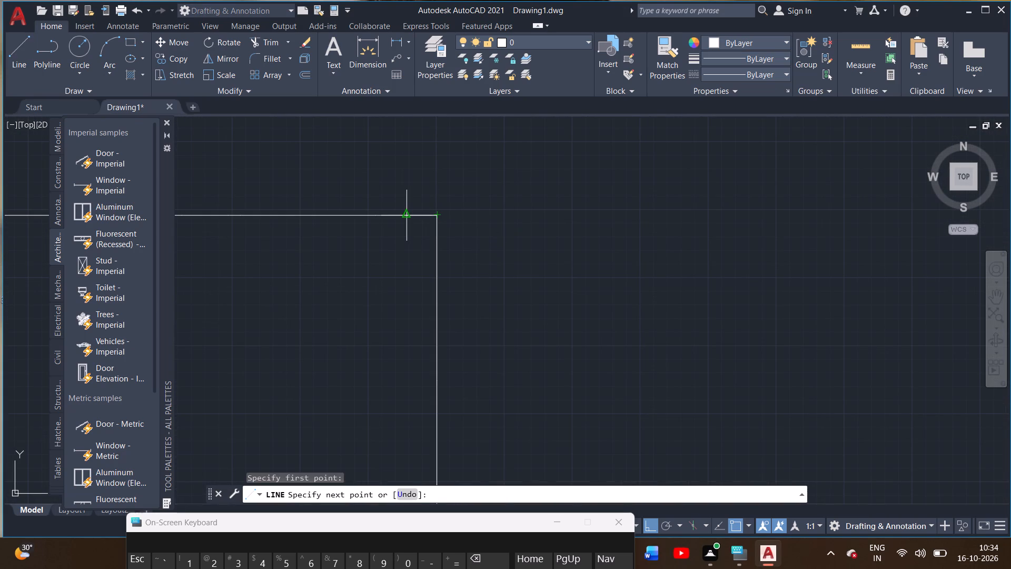
pyautogui.press('9')
pyautogui.hotkey('shift', '"')
pyautogui.press('Return')
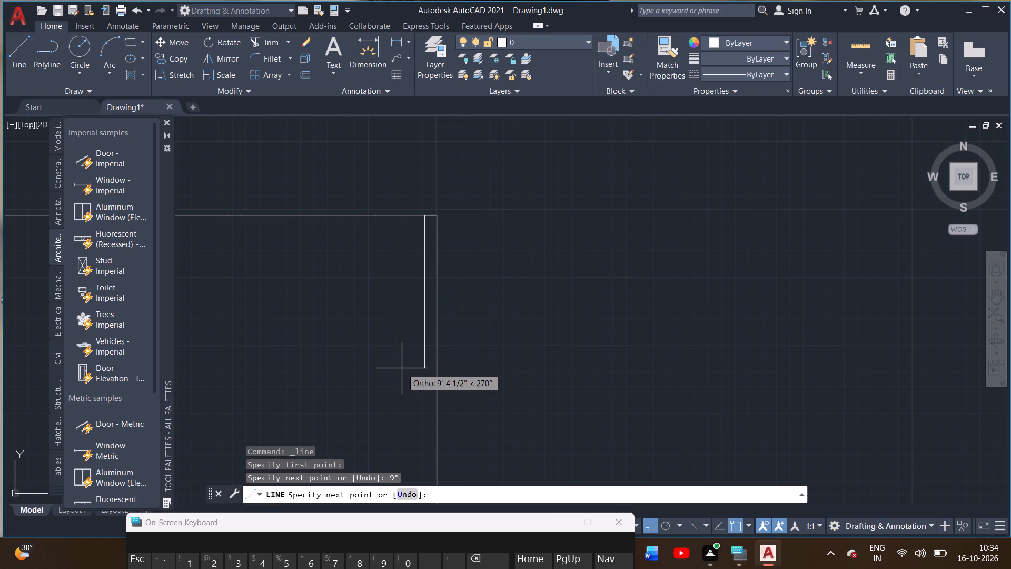
pyautogui.press('9')
pyautogui.hotkey('shift', '"')
pyautogui.press('Return')
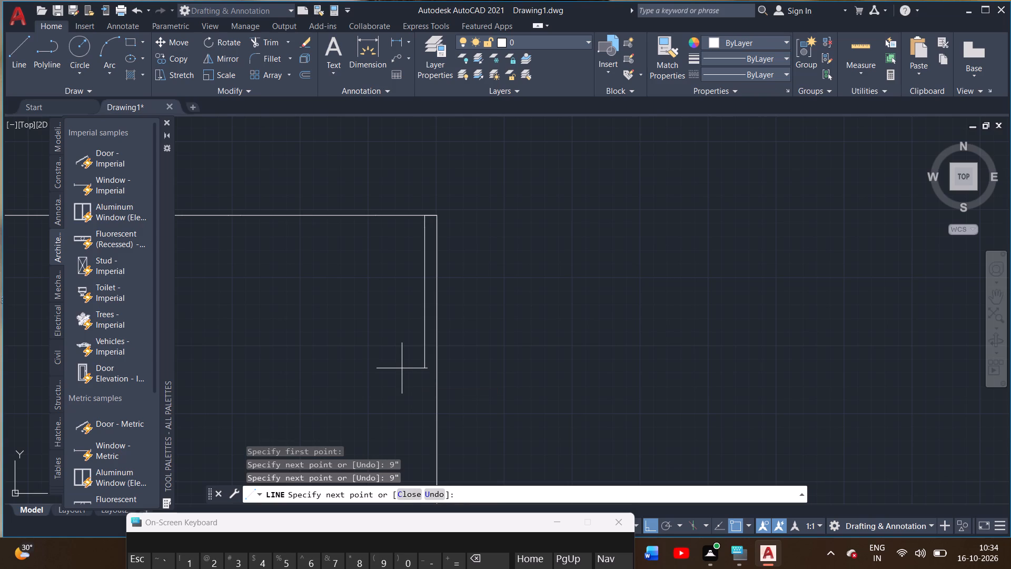
# Continue the right wall's inner line straight down with consecutive segments of 5'4.5", 14' and 9".
pyautogui.write("5'")
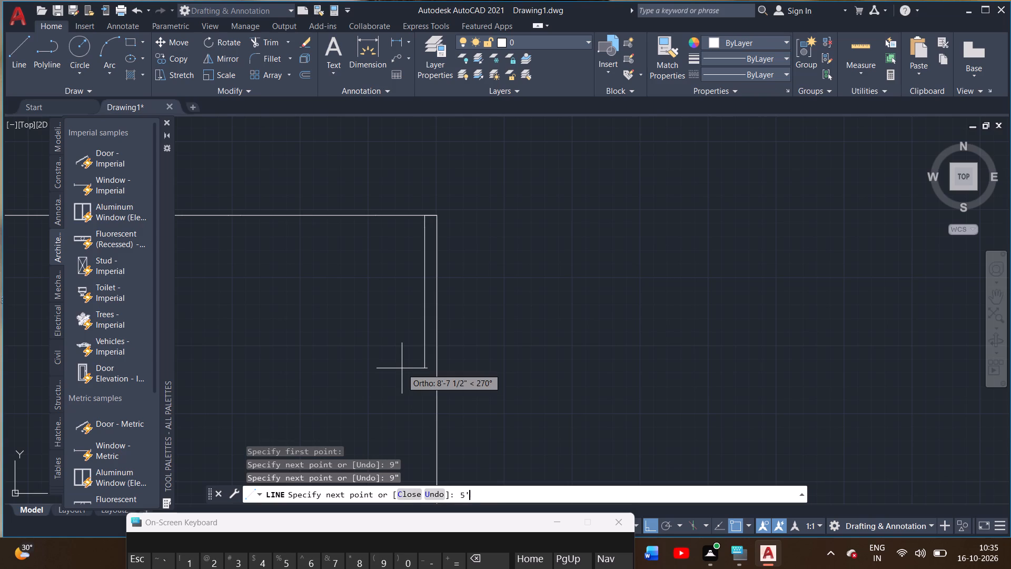
pyautogui.write('4.5')
pyautogui.hotkey('shift', '"')
pyautogui.press('Return')
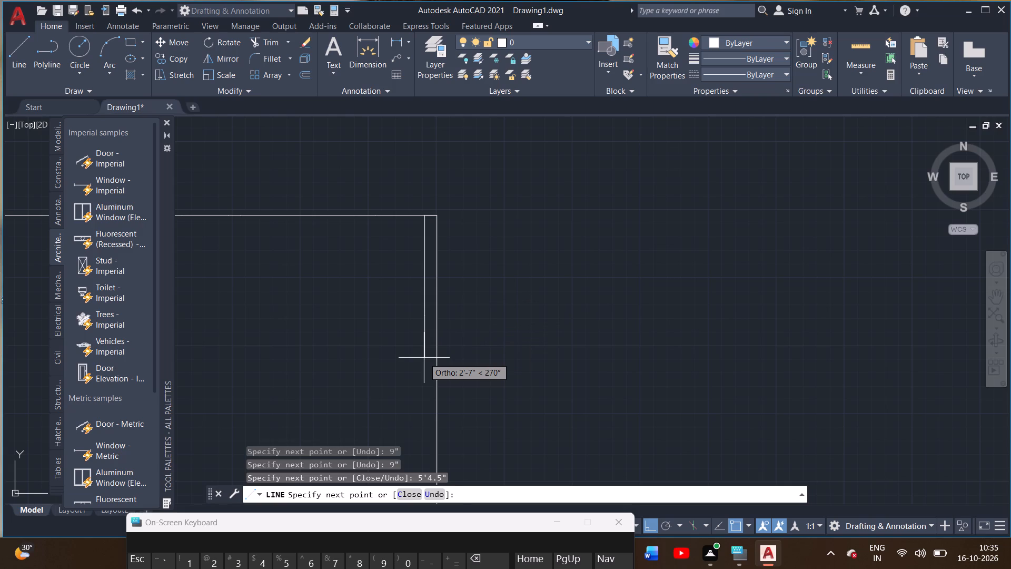
pyautogui.write("14'")
pyautogui.press('Return')
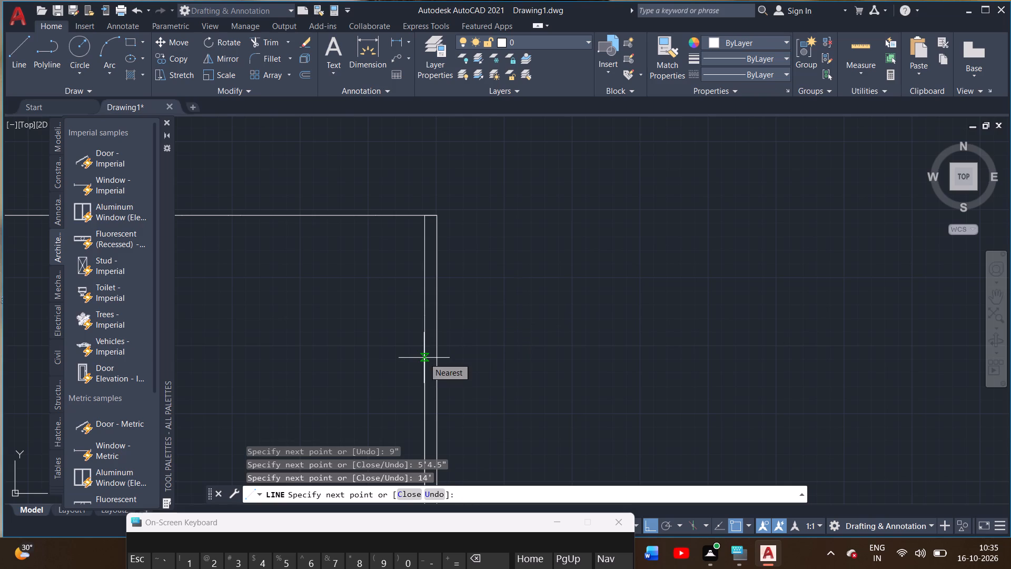
pyautogui.moveTo(583, 401); pyautogui.dragTo(600, 247, button='middle')
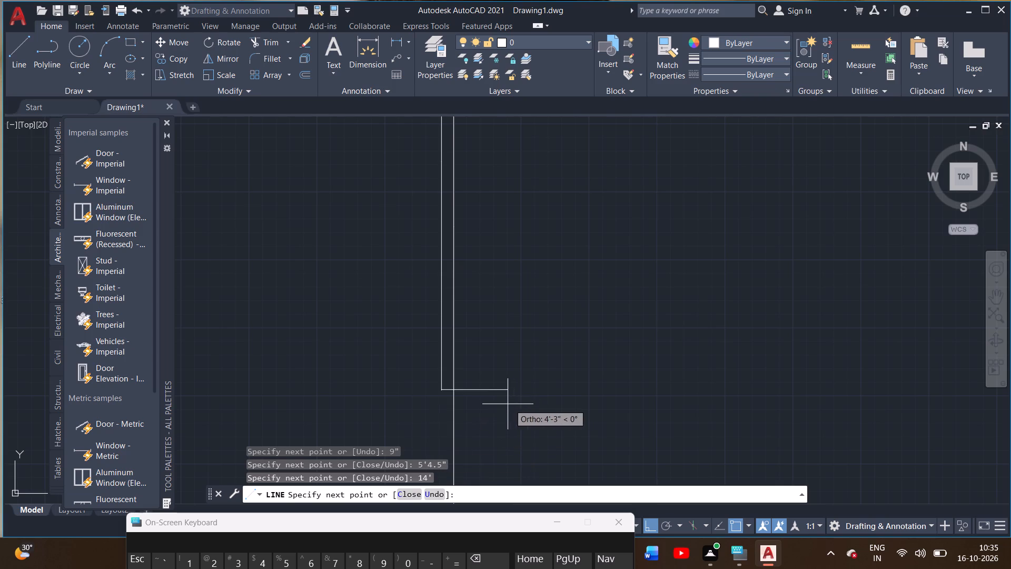
pyautogui.scroll(2, 452, 390)
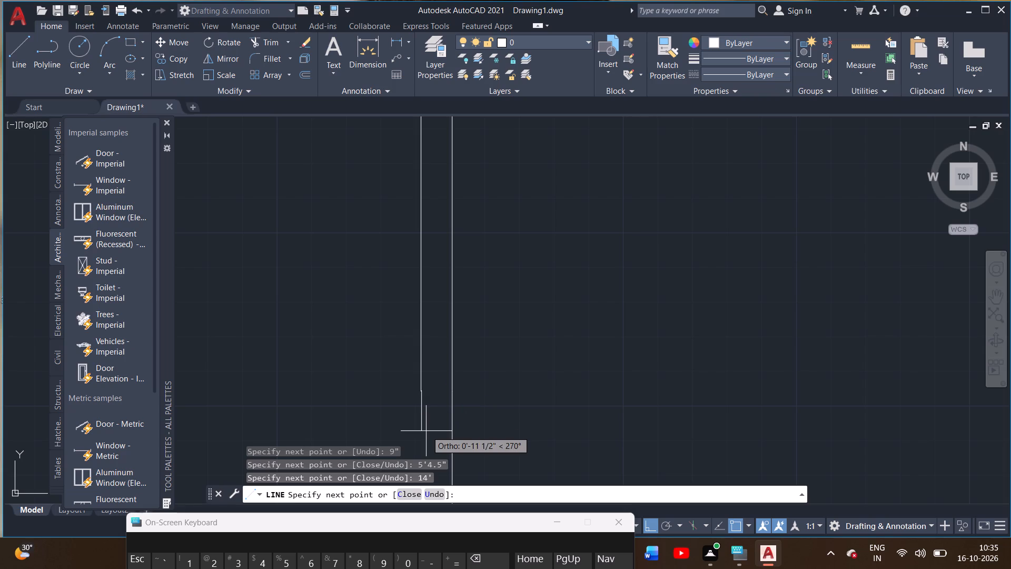
pyautogui.press('9')
pyautogui.hotkey('shift', '"')
pyautogui.press('Return')
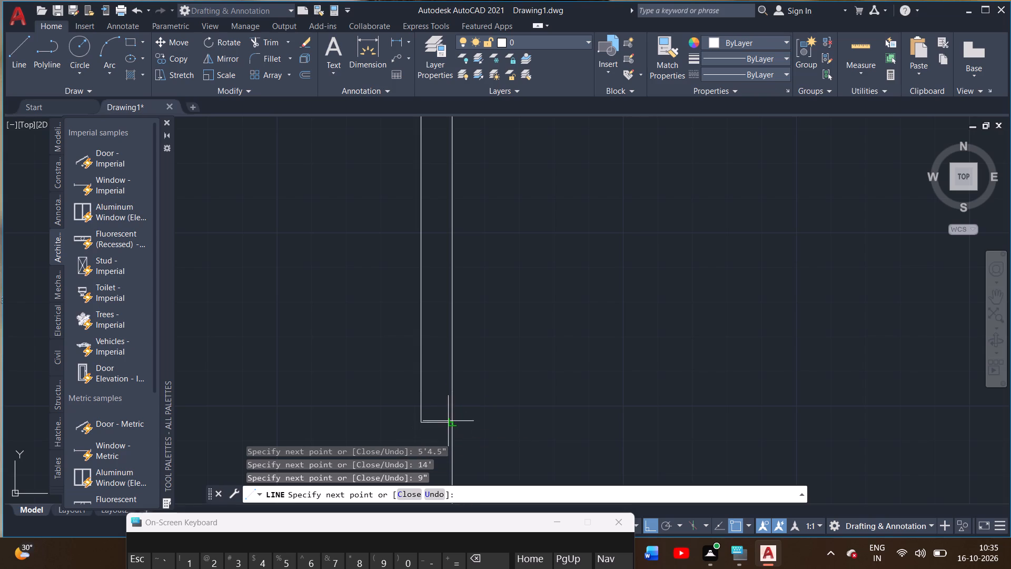
# Close the right wall's inner line across to the outer wall line and draw 9" back up along the outer line.
pyautogui.click(454, 420)
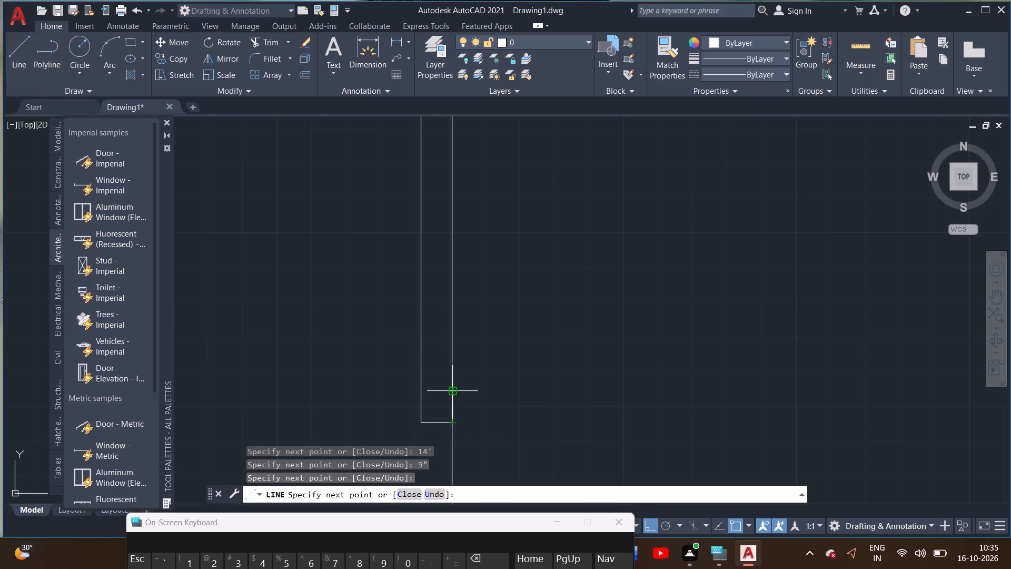
pyautogui.press('9')
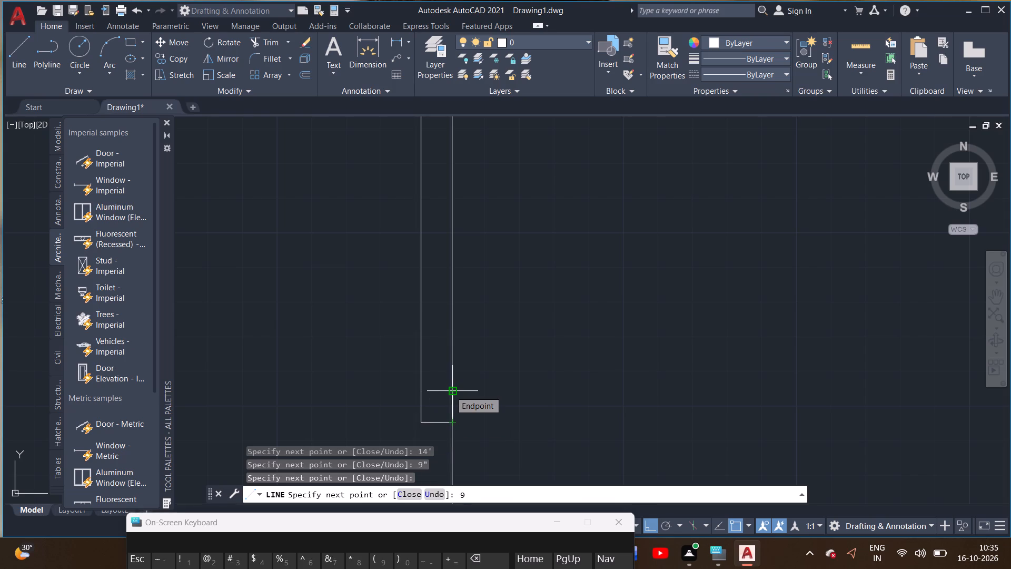
pyautogui.hotkey('shift', '"')
pyautogui.press('Return')
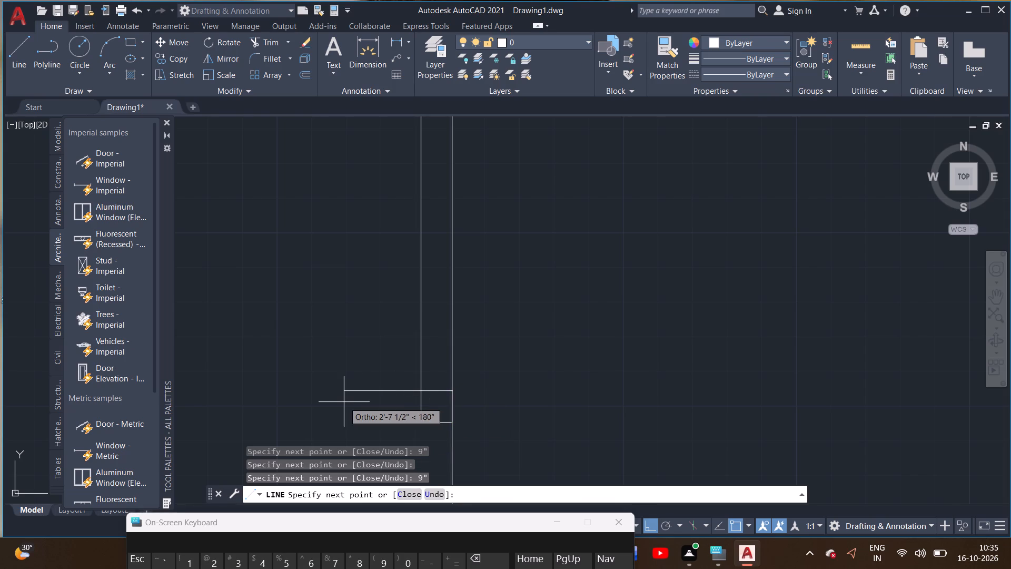
# Draw an 11'8" horizontal line inward to the left from that point on the outer right wall.
pyautogui.scroll(-1, 343, 402)
pyautogui.moveTo(337, 401); pyautogui.dragTo(475, 377, button='middle')
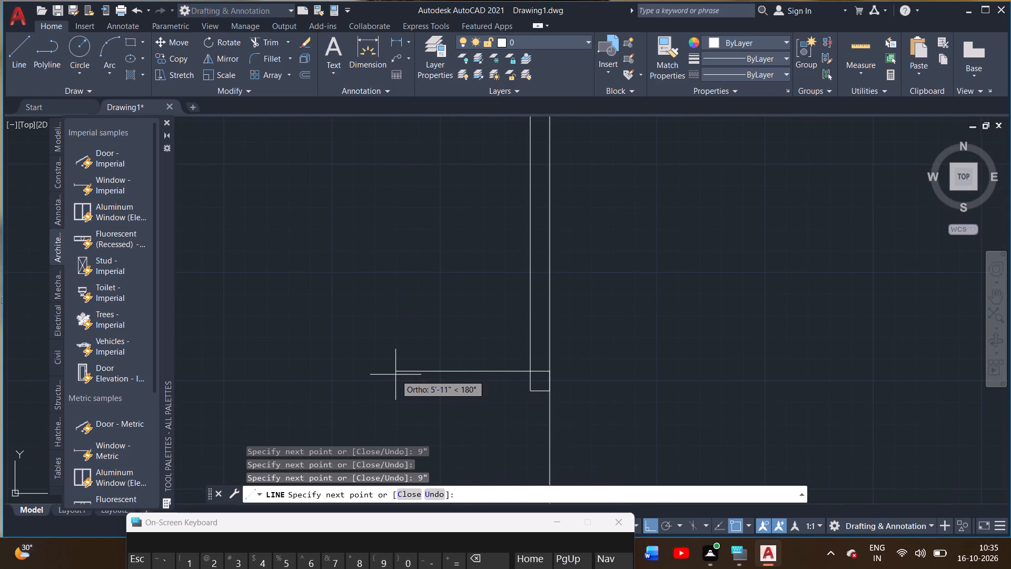
pyautogui.scroll(-3, 395, 375)
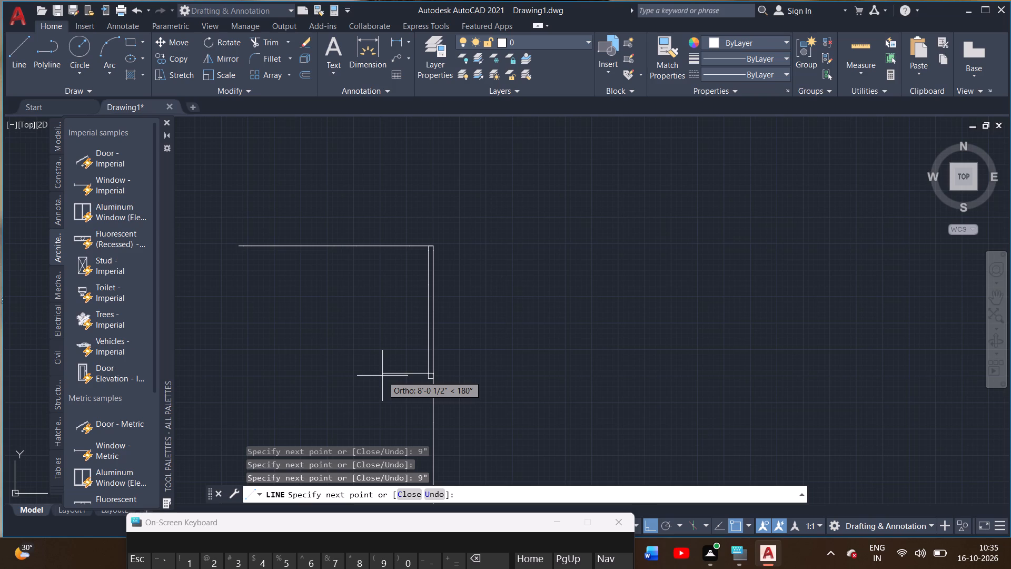
pyautogui.press('1')
pyautogui.press('1')
pyautogui.write("'8")
pyautogui.hotkey('shift', '"')
pyautogui.press('Return')
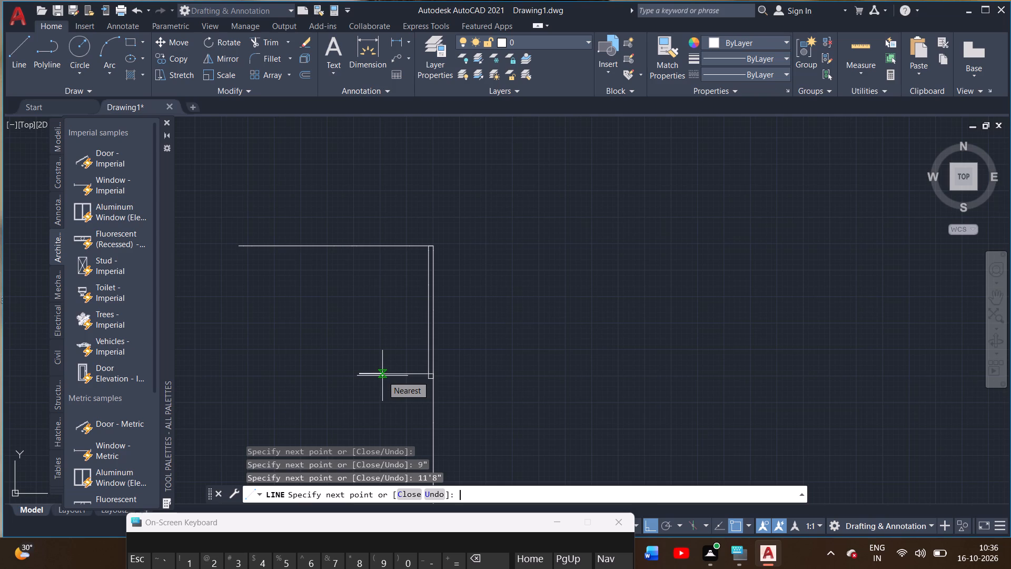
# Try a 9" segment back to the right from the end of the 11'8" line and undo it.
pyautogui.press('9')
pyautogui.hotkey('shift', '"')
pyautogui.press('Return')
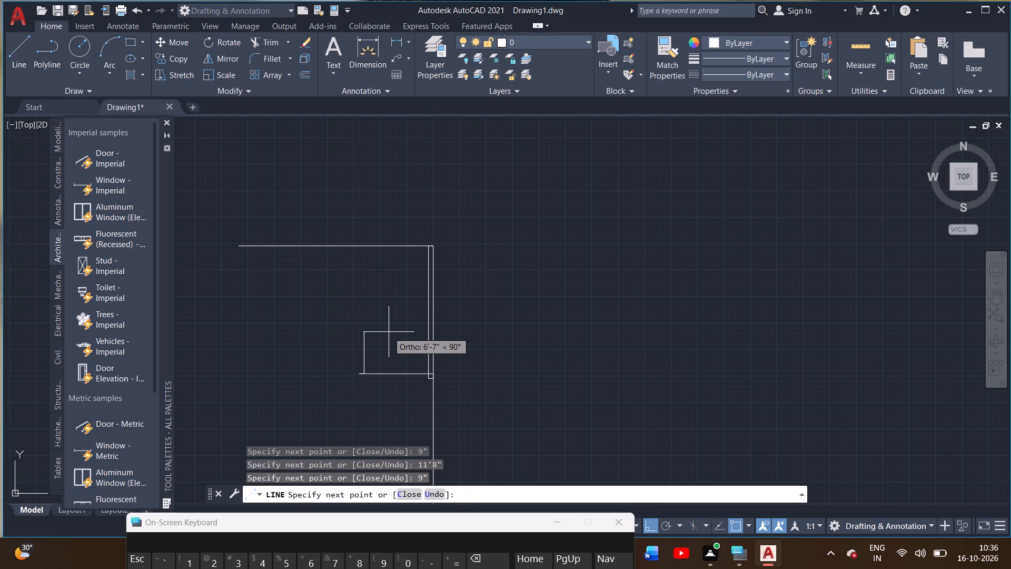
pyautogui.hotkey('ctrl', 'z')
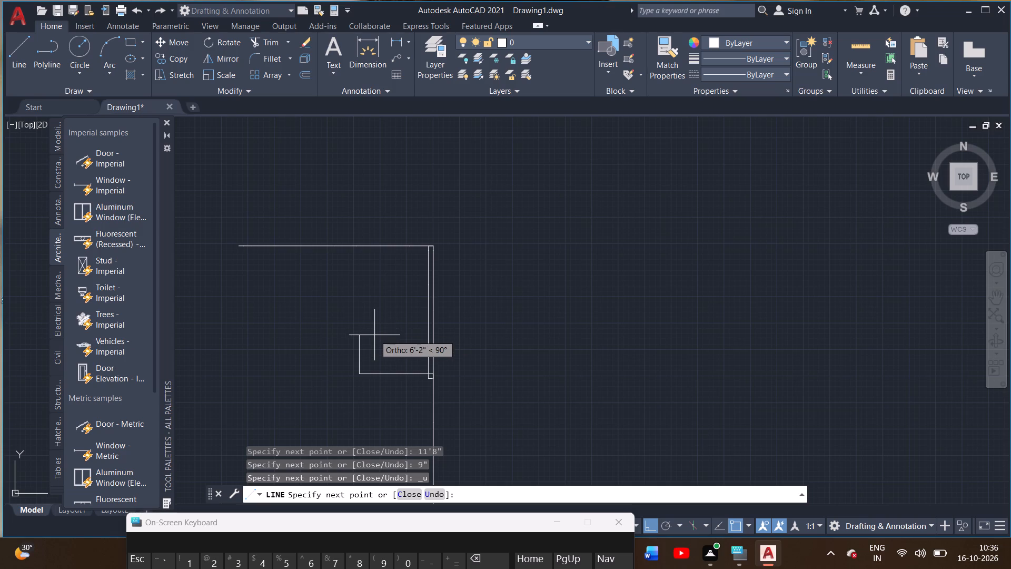
# Extend the horizontal line a further 9" to the left of the 11'8" segment.
pyautogui.scroll(3, 369, 351)
pyautogui.scroll(-3, 370, 359)
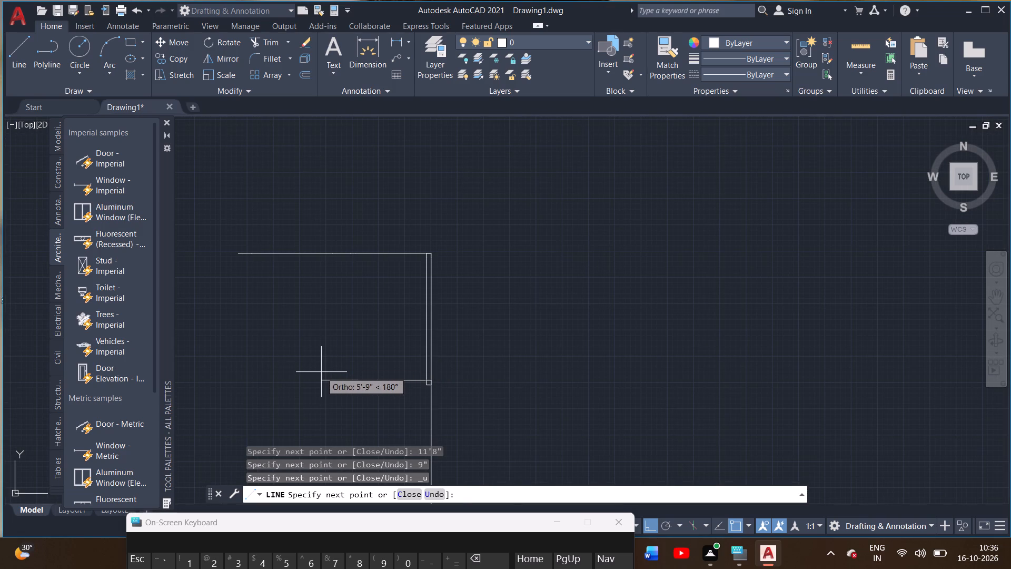
pyautogui.press('9')
pyautogui.hotkey('shift', '"')
pyautogui.press('Return')
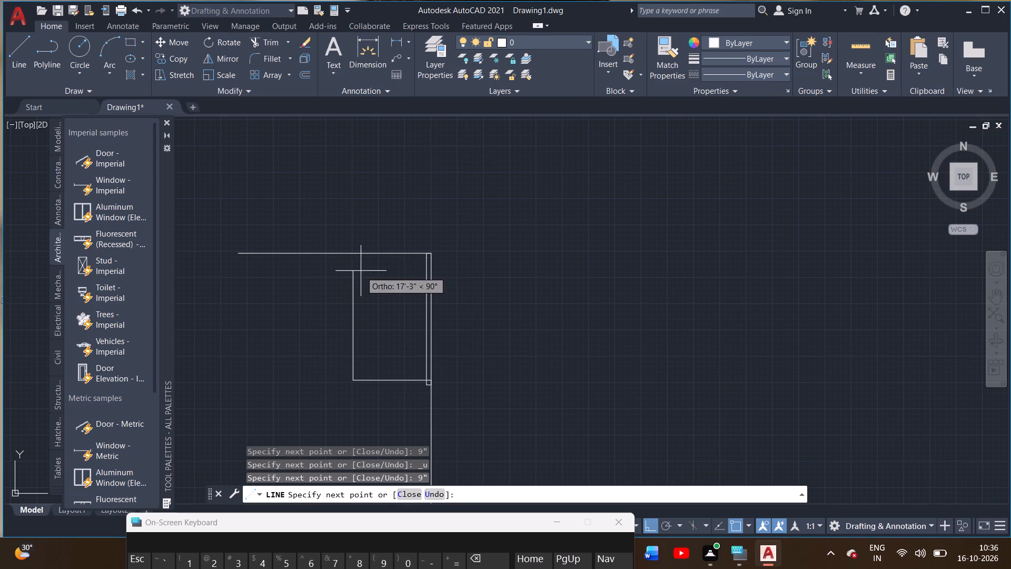
# Draw a vertical line from the horizontal line's left end up to the top wall and finish the line.
pyautogui.moveTo(363, 267); pyautogui.dragTo(548, 227, button='middle')
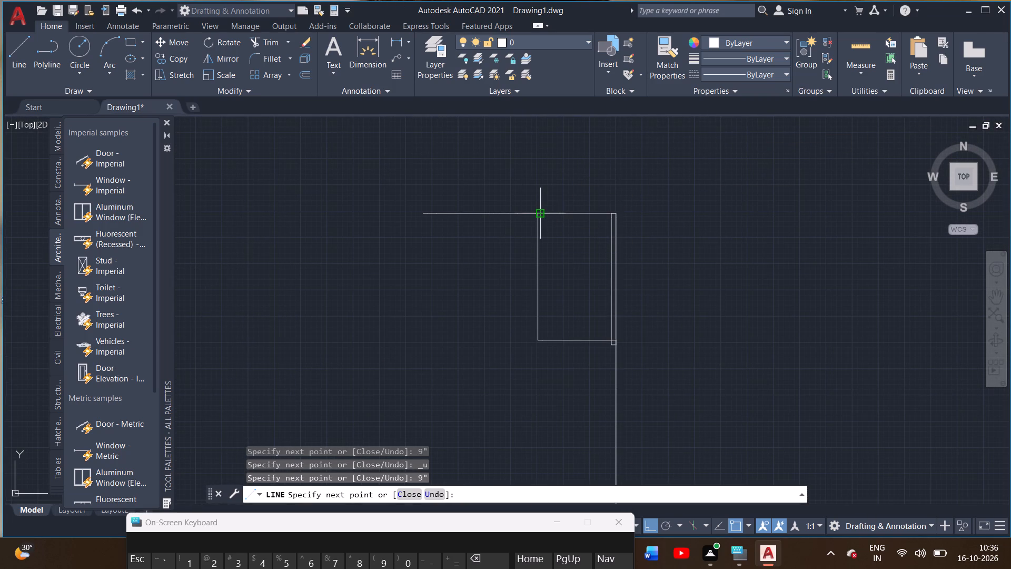
pyautogui.scroll(4, 539, 214)
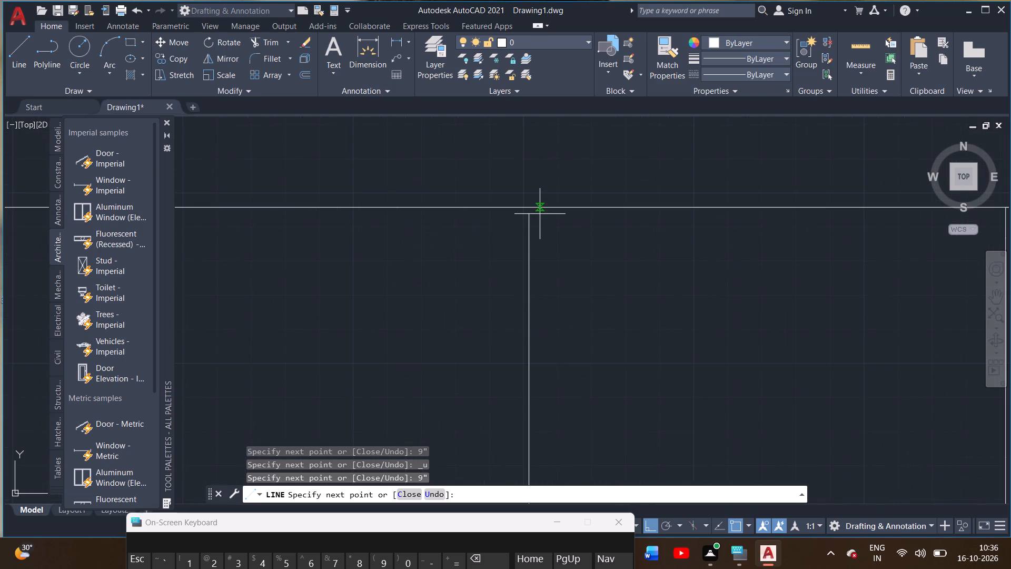
pyautogui.click(530, 204)
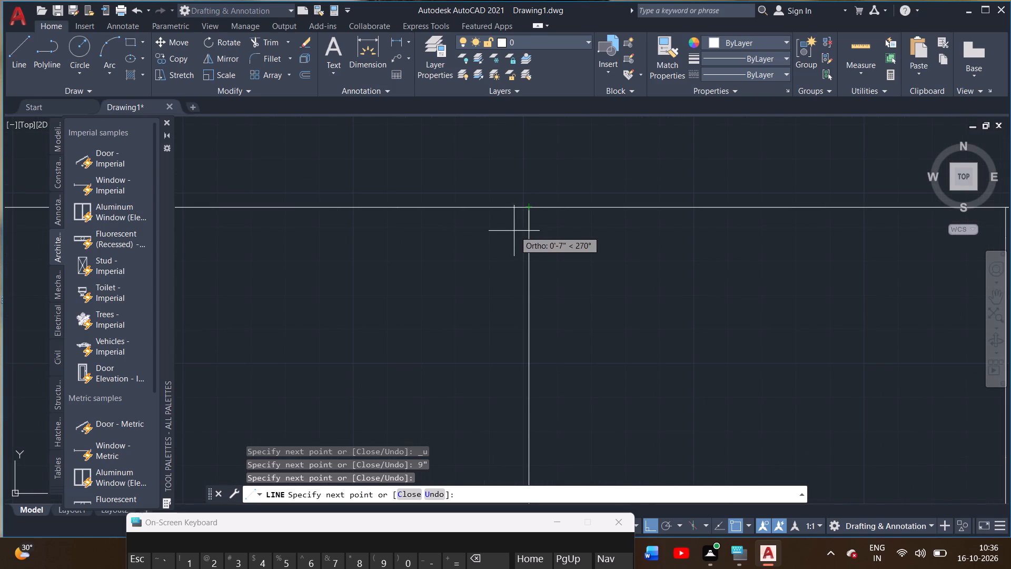
pyautogui.rightClick(514, 231)
pyautogui.click(541, 239)
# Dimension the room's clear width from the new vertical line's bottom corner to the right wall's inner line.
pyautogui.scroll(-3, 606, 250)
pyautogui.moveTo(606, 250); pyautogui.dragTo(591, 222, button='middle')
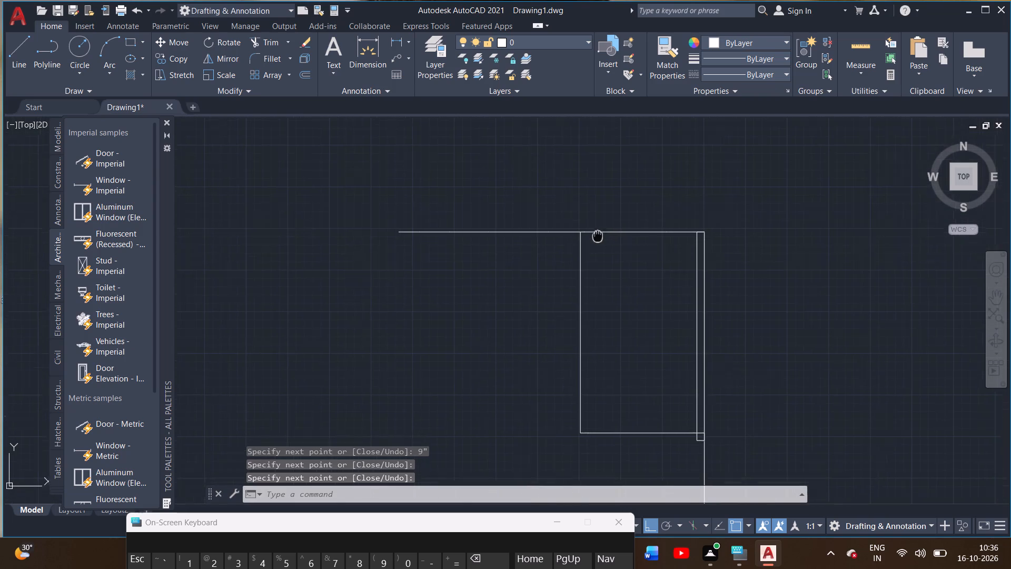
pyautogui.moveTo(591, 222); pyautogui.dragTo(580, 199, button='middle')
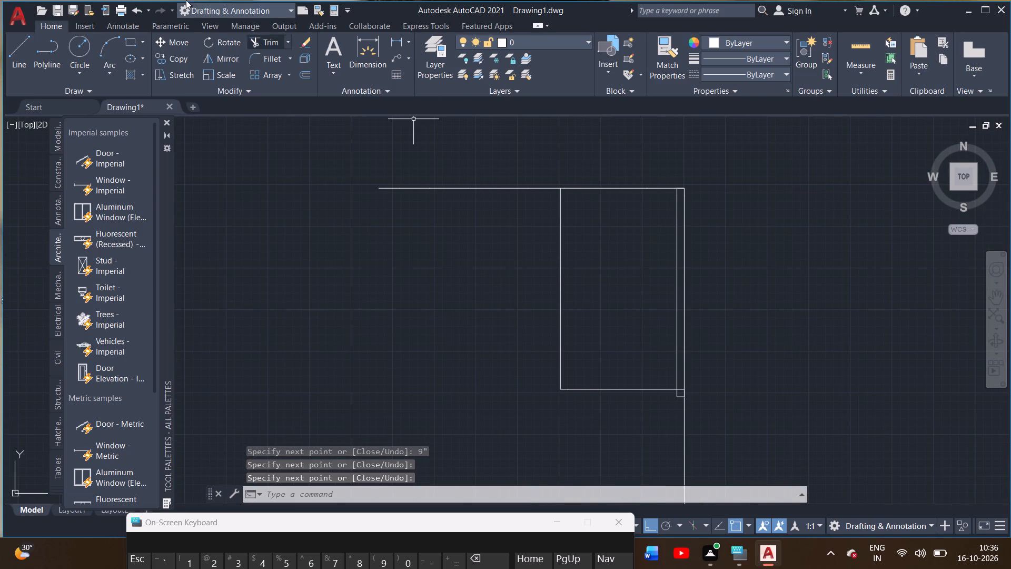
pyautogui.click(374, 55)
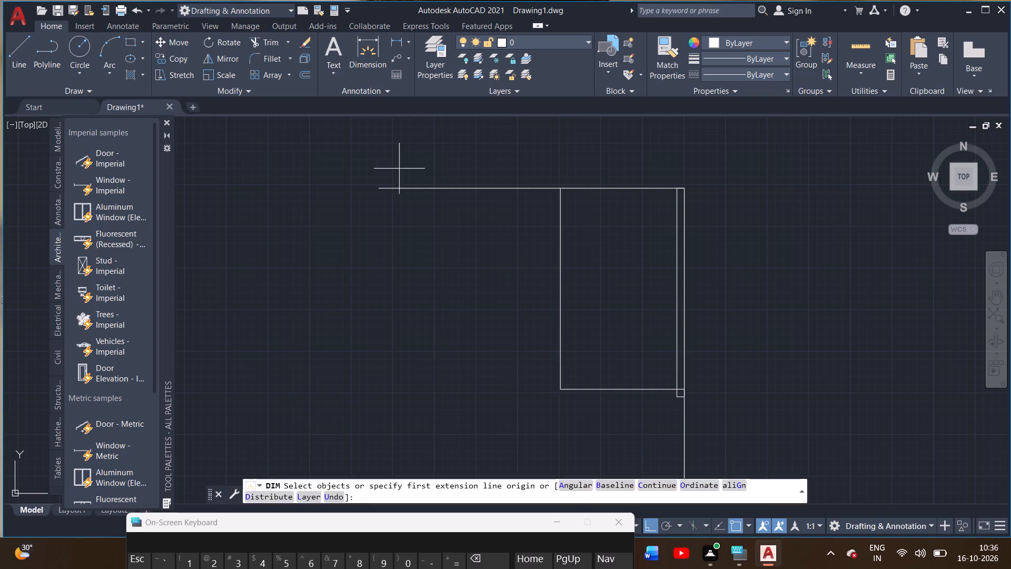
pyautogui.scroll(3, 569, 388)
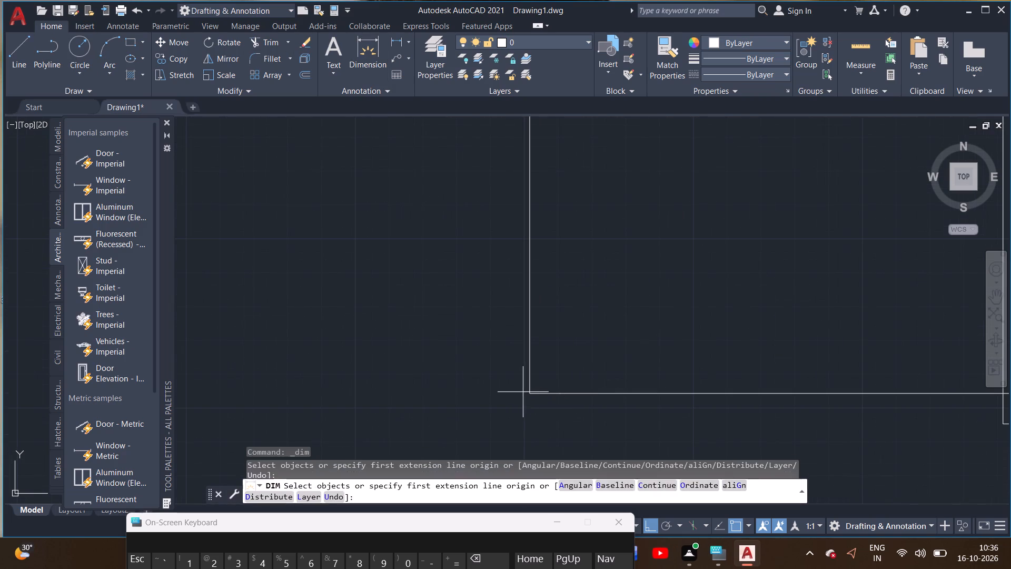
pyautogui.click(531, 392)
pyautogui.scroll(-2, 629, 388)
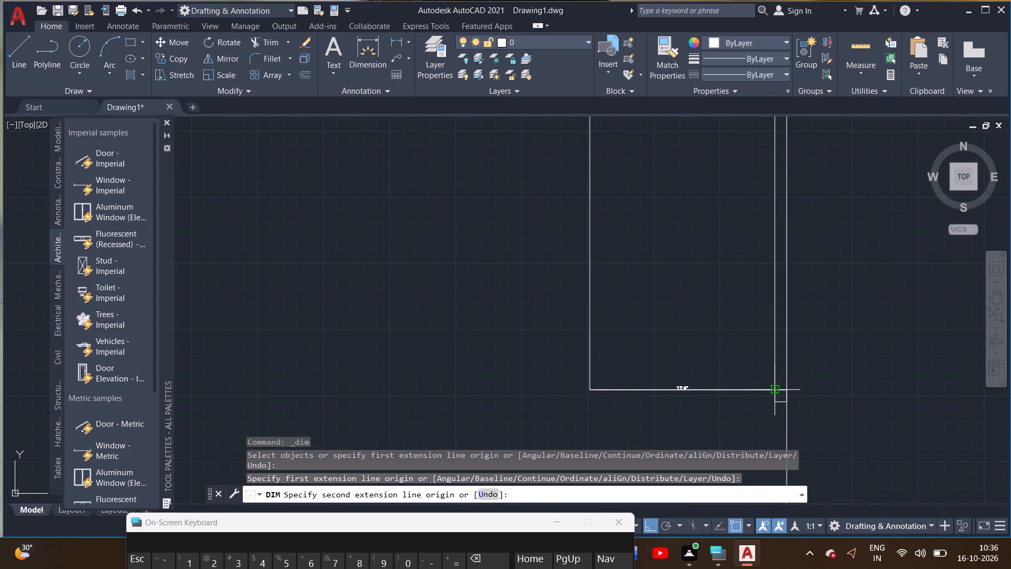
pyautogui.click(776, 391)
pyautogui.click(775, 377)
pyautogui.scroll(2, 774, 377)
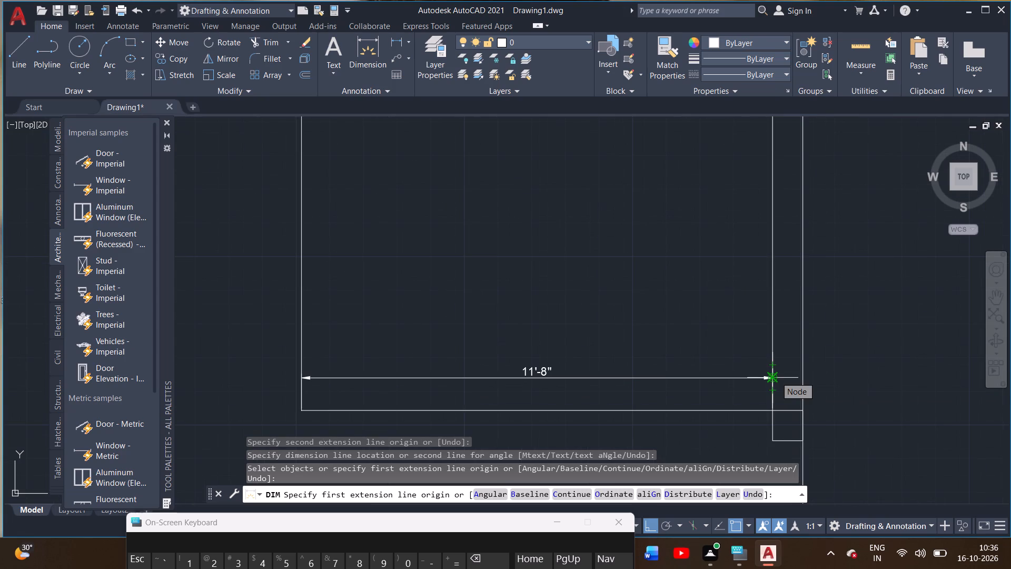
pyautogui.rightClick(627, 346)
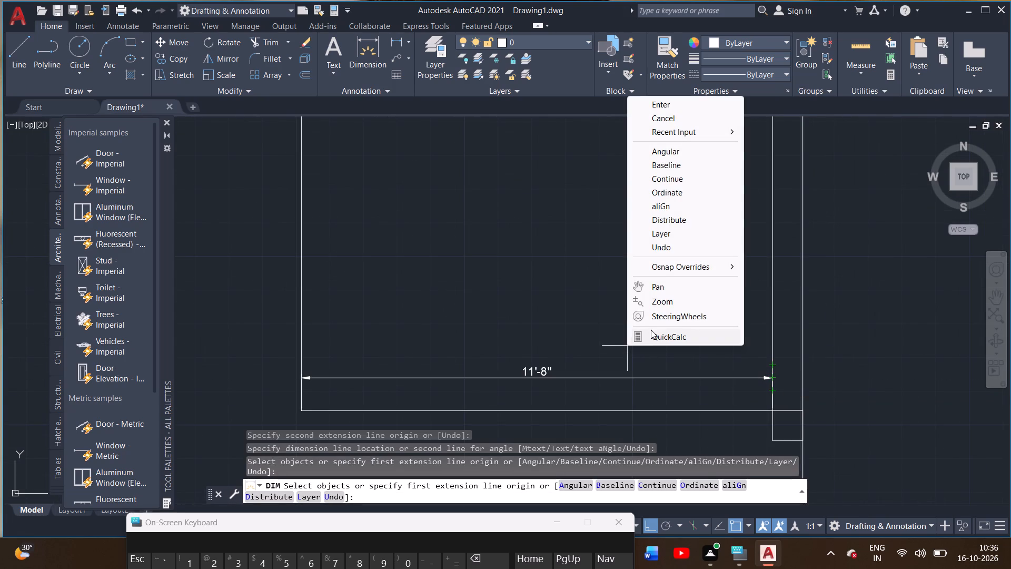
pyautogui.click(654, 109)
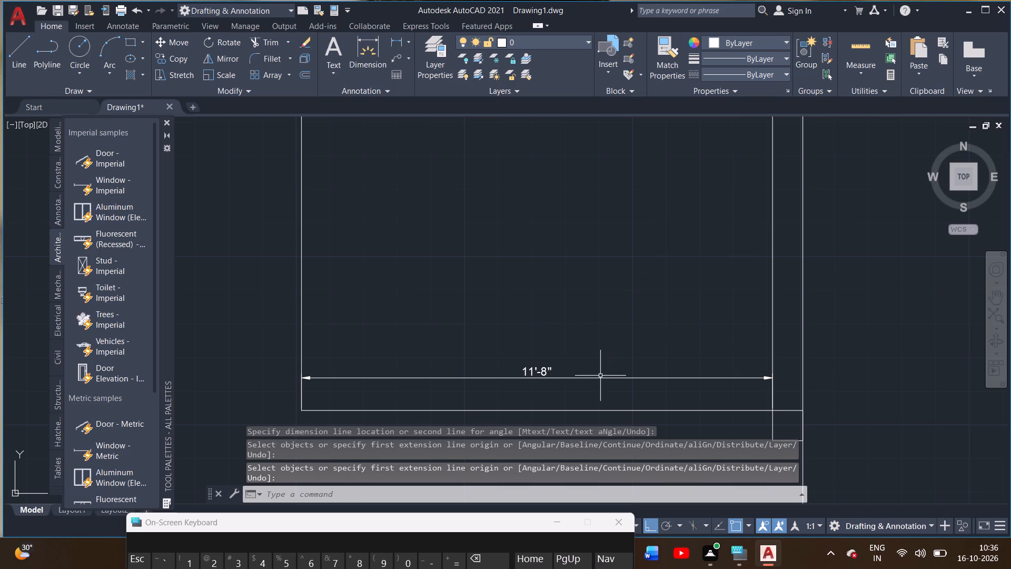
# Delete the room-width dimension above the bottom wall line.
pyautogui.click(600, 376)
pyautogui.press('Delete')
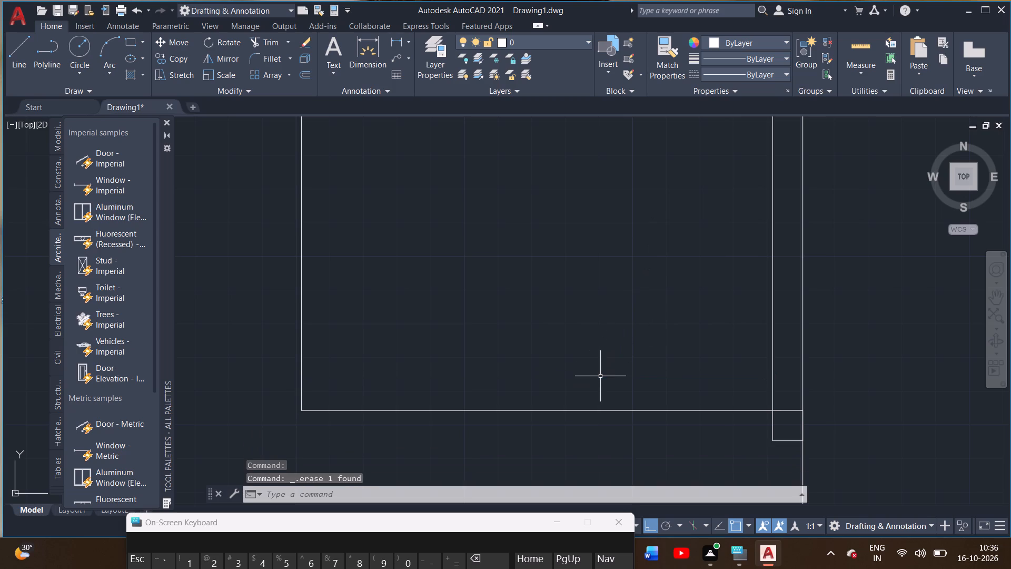
# Offset the room's left vertical wall line 9" outward to the left.
pyautogui.scroll(-2, 590, 277)
pyautogui.moveTo(549, 266); pyautogui.dragTo(570, 355, button='middle')
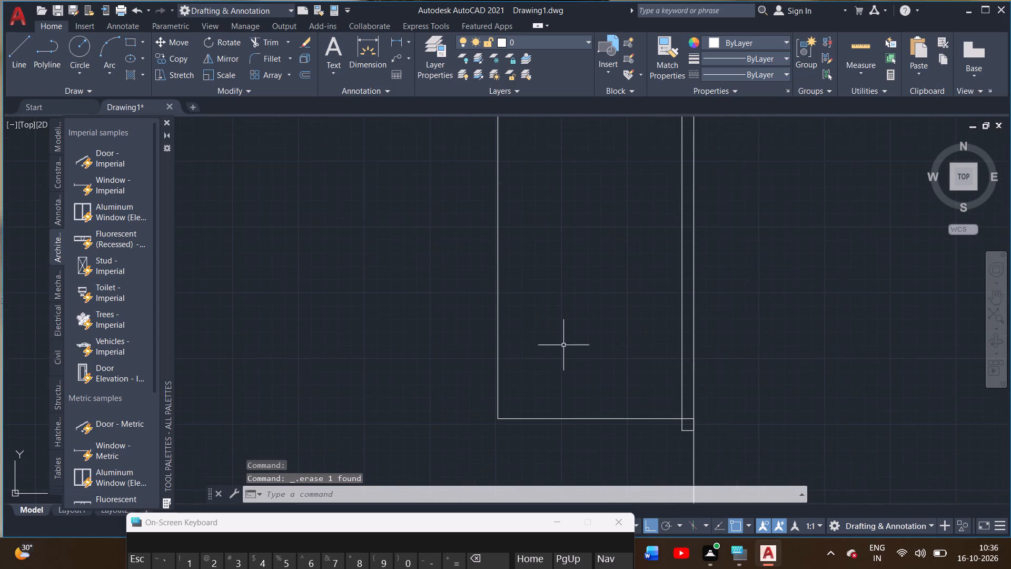
pyautogui.moveTo(542, 262); pyautogui.dragTo(557, 331, button='middle')
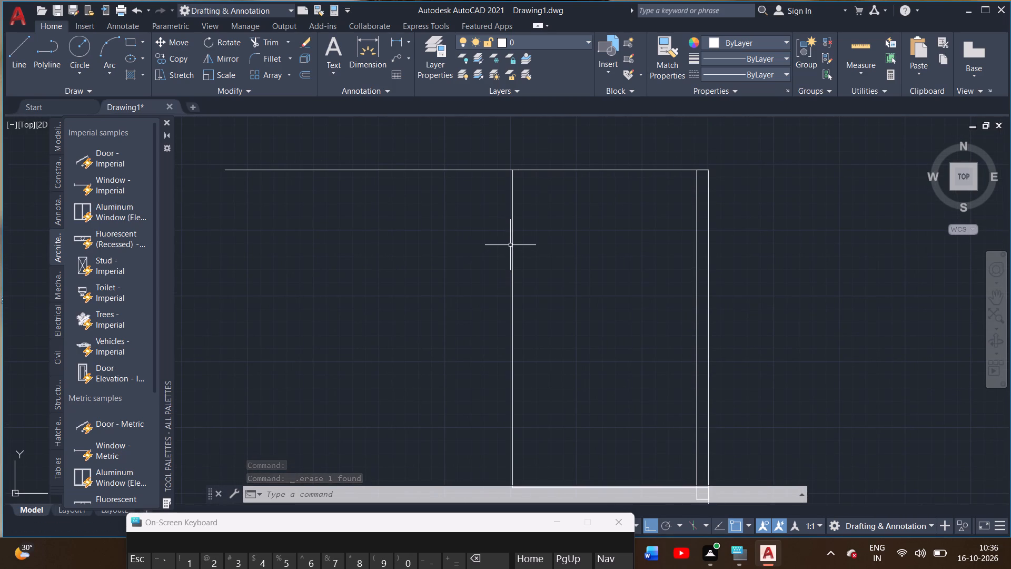
pyautogui.click(512, 243)
pyautogui.write('off')
pyautogui.press('Return')
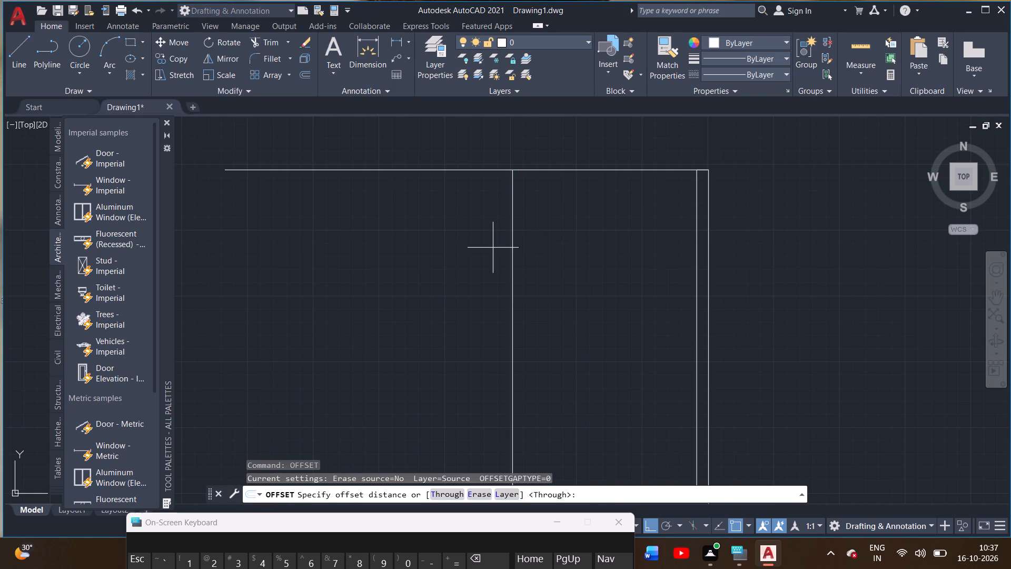
pyautogui.press('9')
pyautogui.hotkey('shift', '"')
pyautogui.press('Return')
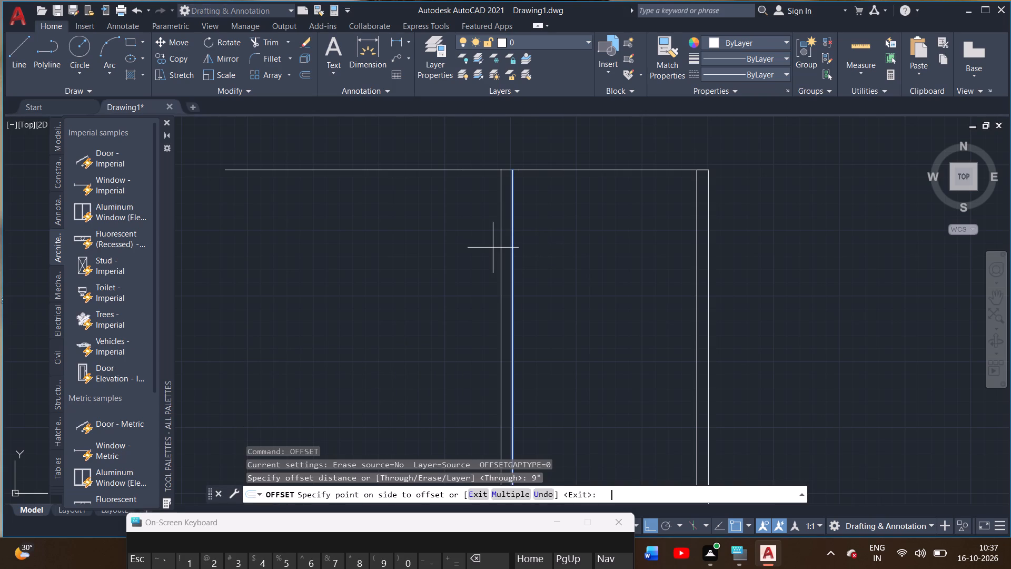
pyautogui.click(491, 248)
# Offset both segments of the room's bottom wall line 9" downward and end the Offset command.
pyautogui.moveTo(490, 276); pyautogui.dragTo(492, 188, button='middle')
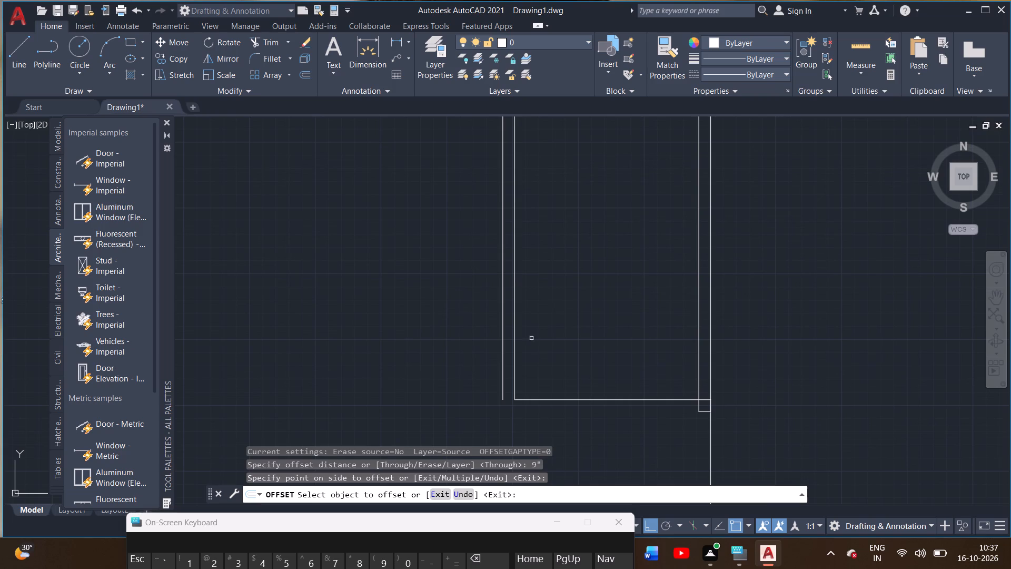
pyautogui.click(547, 400)
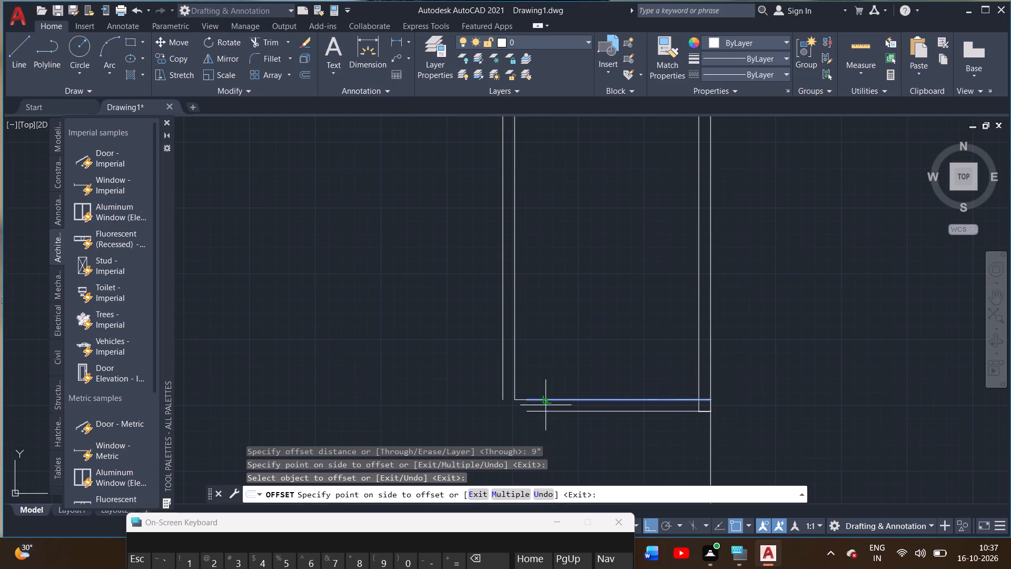
pyautogui.click(543, 420)
pyautogui.click(520, 399)
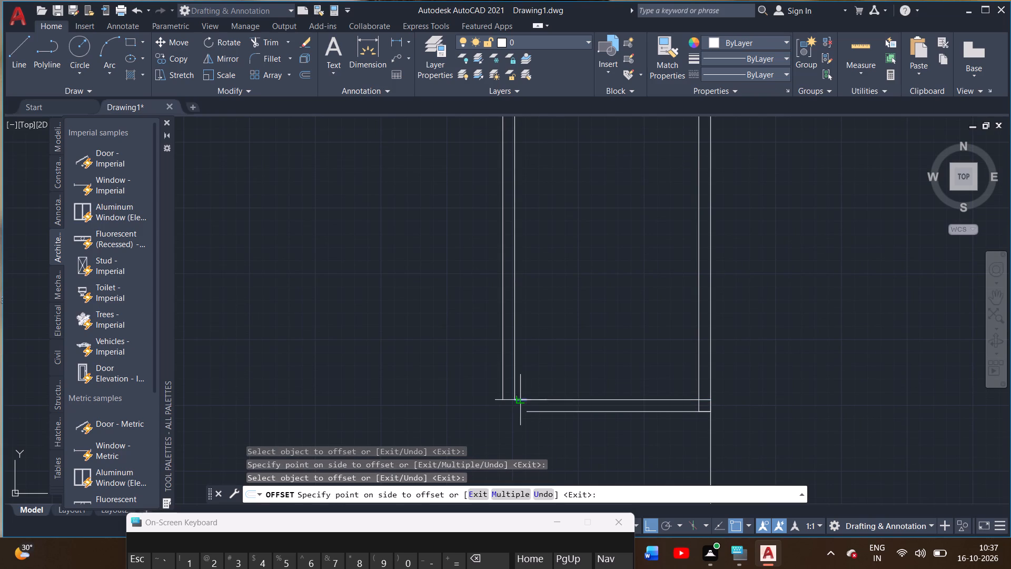
pyautogui.click(519, 419)
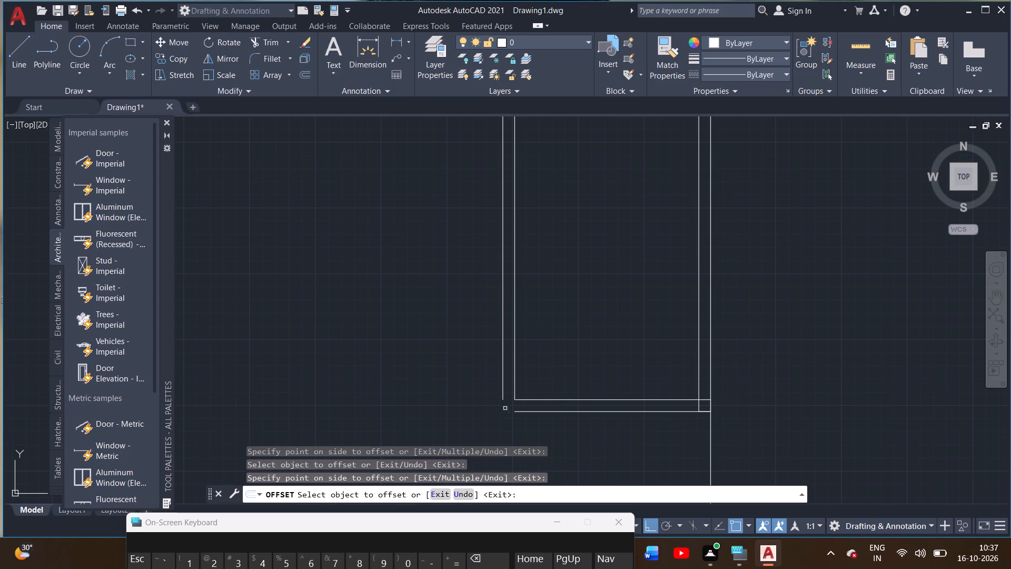
pyautogui.rightClick(477, 402)
pyautogui.click(504, 263)
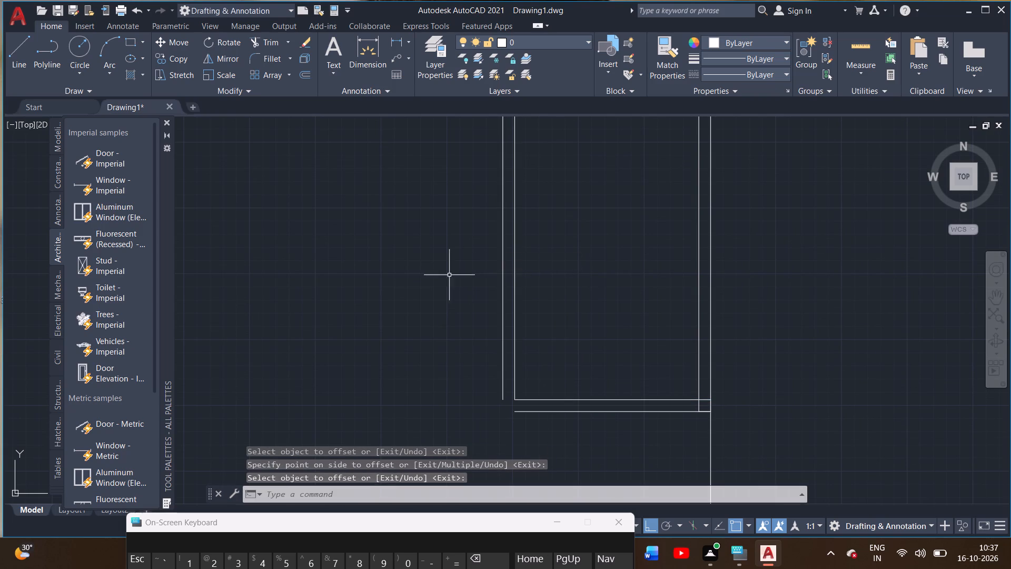
# Draw lines joining the outer bottom wall line to the outer left wall line, closing the room's lower-left outer corner.
pyautogui.click(15, 62)
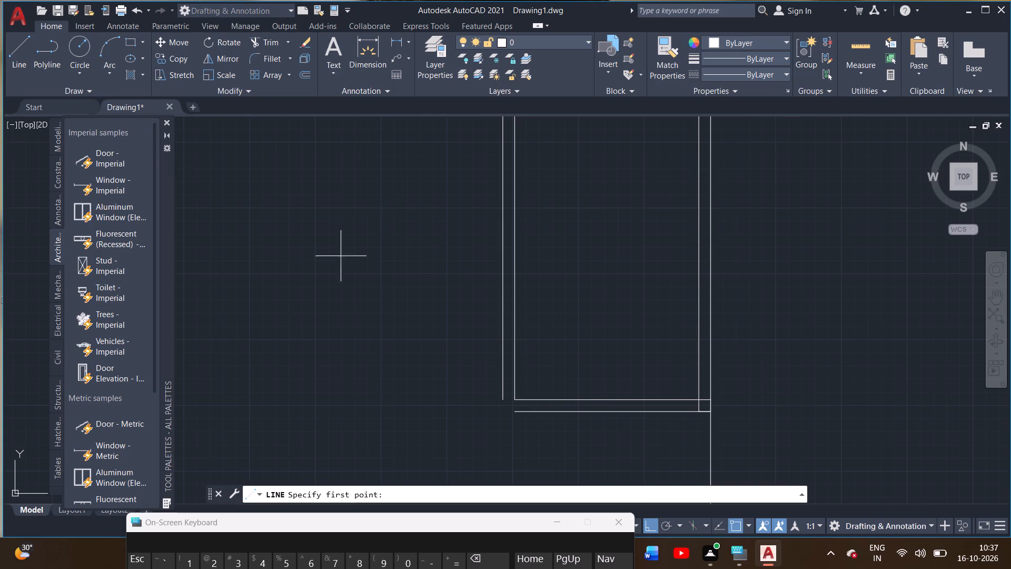
pyautogui.moveTo(400, 315); pyautogui.dragTo(399, 262, button='middle')
pyautogui.click(513, 360)
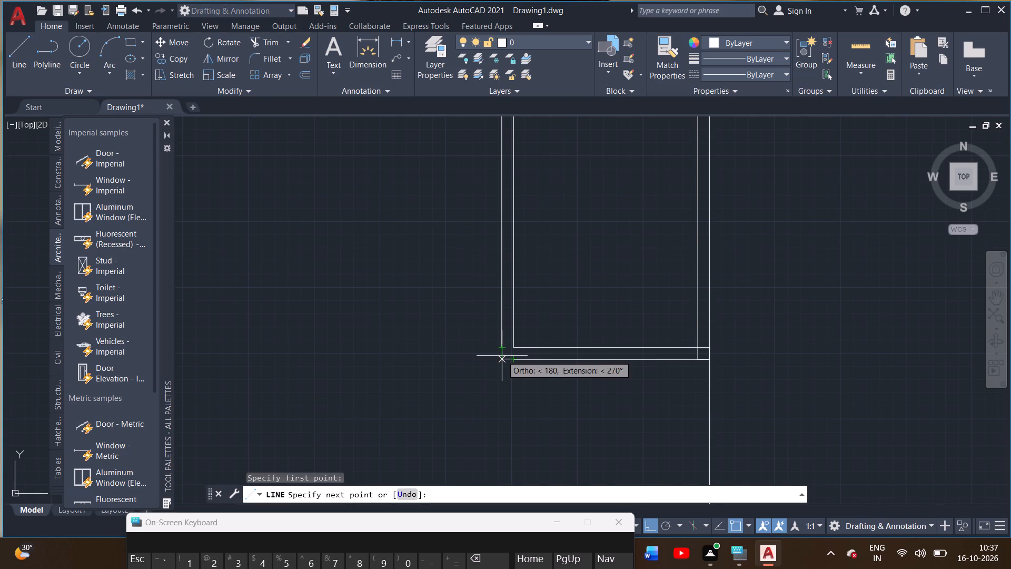
pyautogui.doubleClick(502, 358)
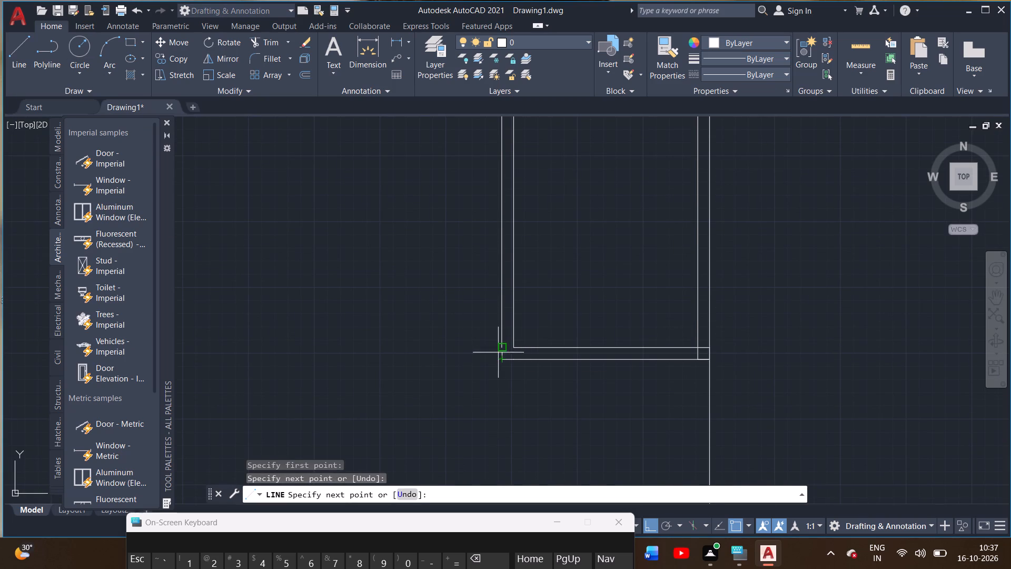
pyautogui.doubleClick(500, 347)
pyautogui.rightClick(498, 345)
pyautogui.click(510, 349)
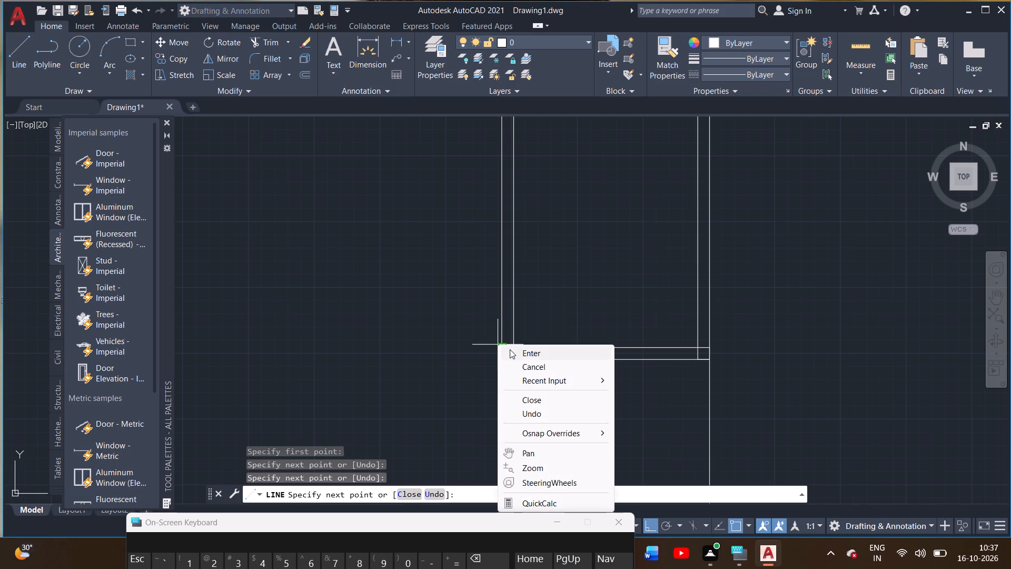
# Trim the two inner wall line stubs crossing the wall thickness at the room's lower-right corner.
pyautogui.scroll(-2, 473, 363)
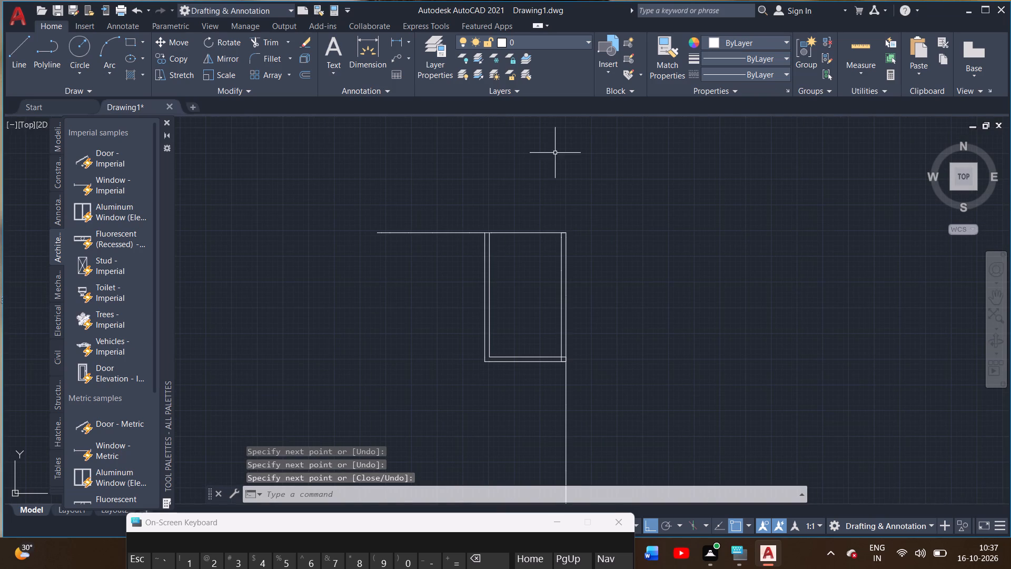
pyautogui.click(266, 48)
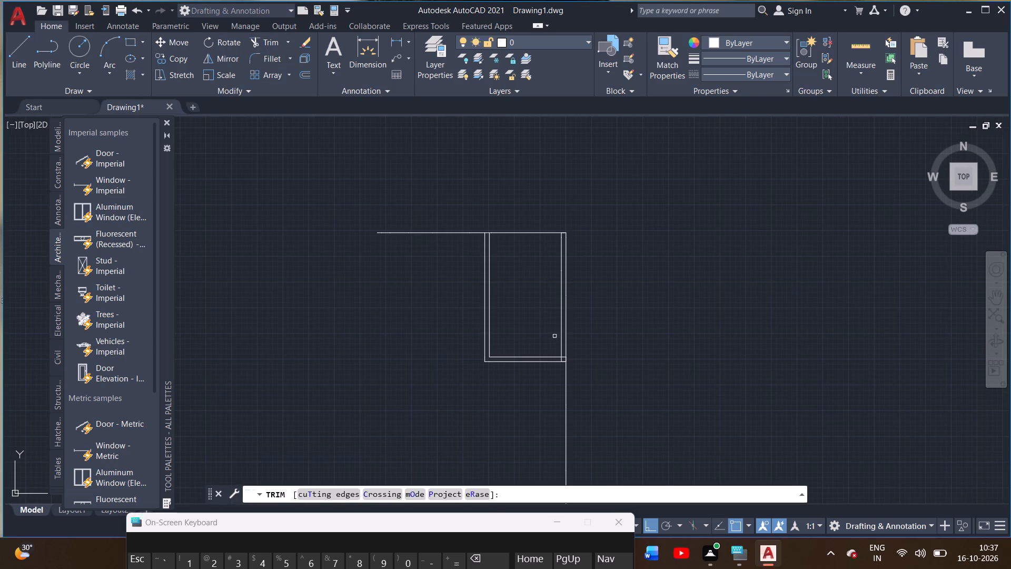
pyautogui.scroll(3, 572, 379)
pyautogui.scroll(4, 522, 300)
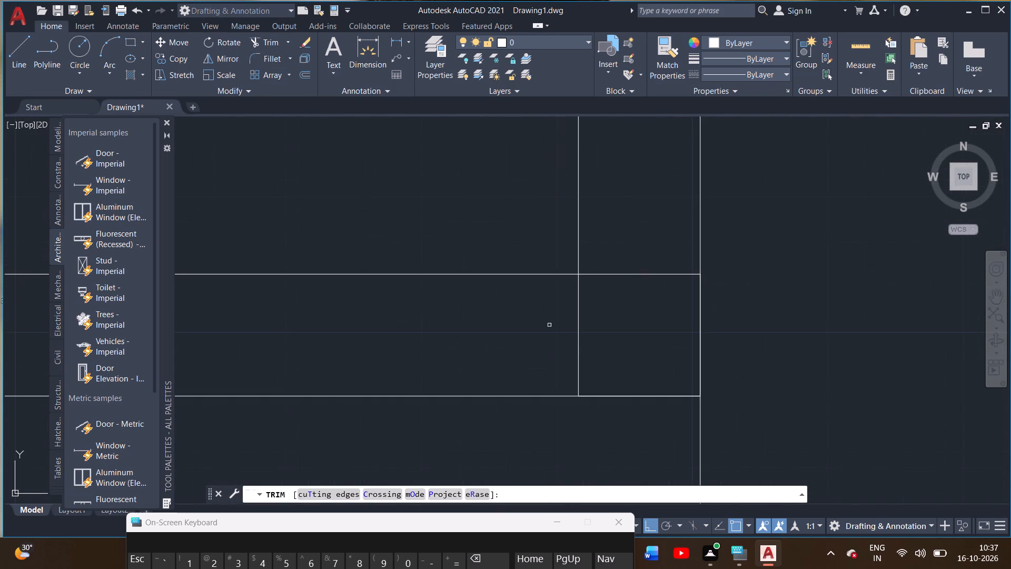
pyautogui.doubleClick(577, 339)
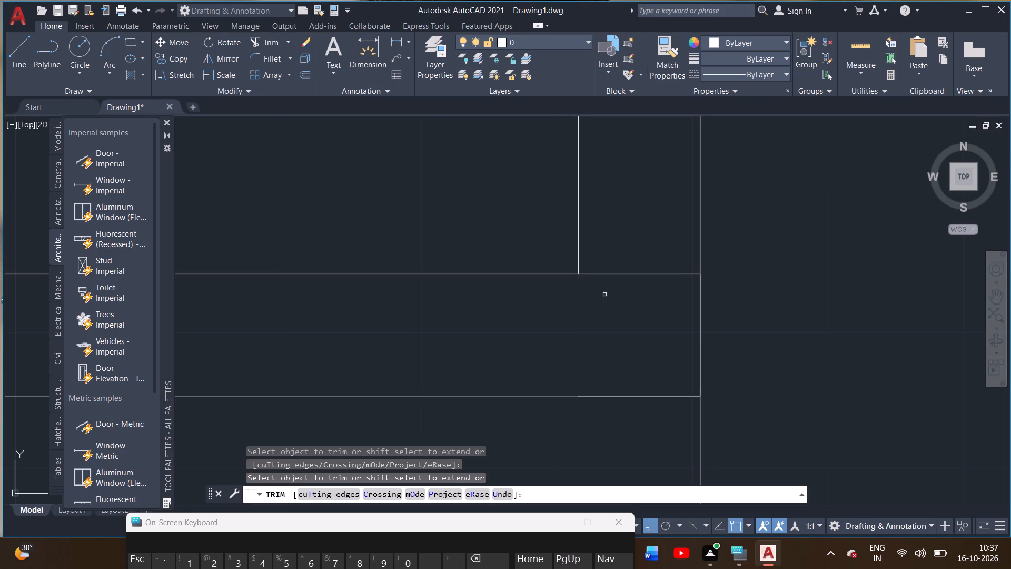
pyautogui.click(610, 276)
pyautogui.scroll(-4, 597, 317)
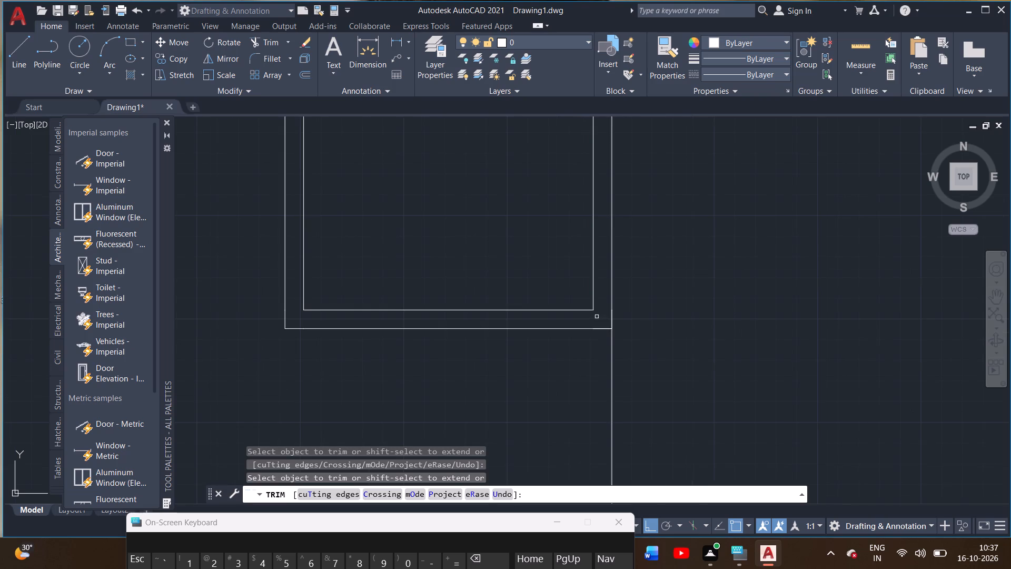
pyautogui.scroll(-1, 559, 348)
pyautogui.moveTo(548, 352); pyautogui.dragTo(634, 340, button='middle')
pyautogui.scroll(-1, 631, 343)
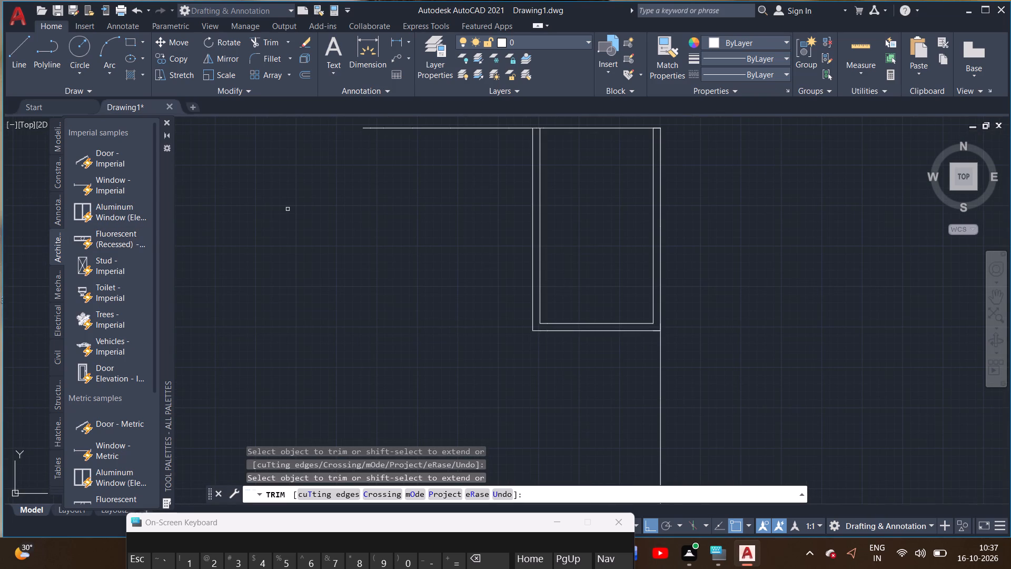
pyautogui.moveTo(288, 209); pyautogui.dragTo(292, 230, button='middle')
pyautogui.rightClick(290, 227)
pyautogui.click(296, 231)
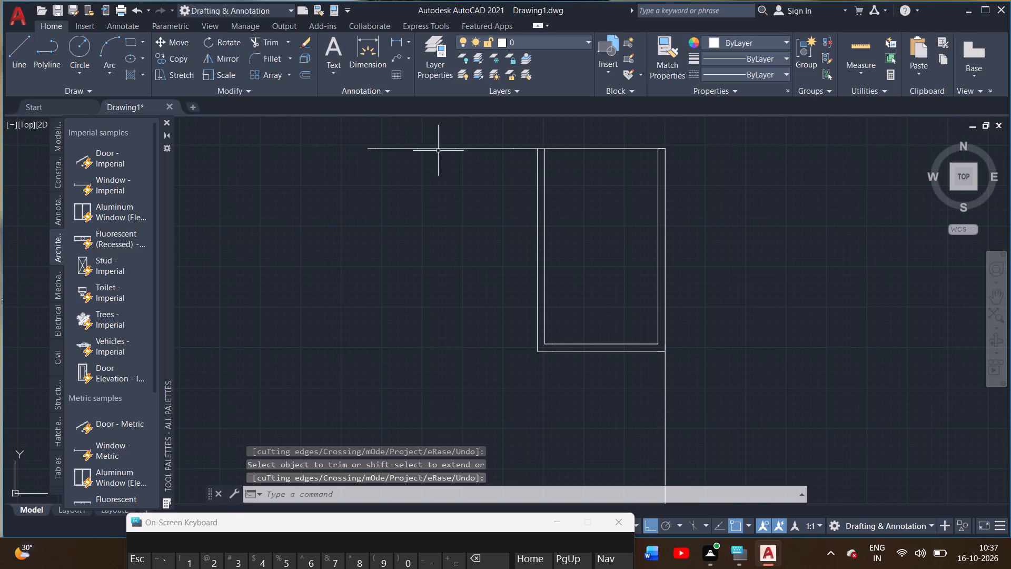
# Offset the two top wall line segments above the room 9" downward, reaching the right outer corner.
pyautogui.scroll(2, 545, 162)
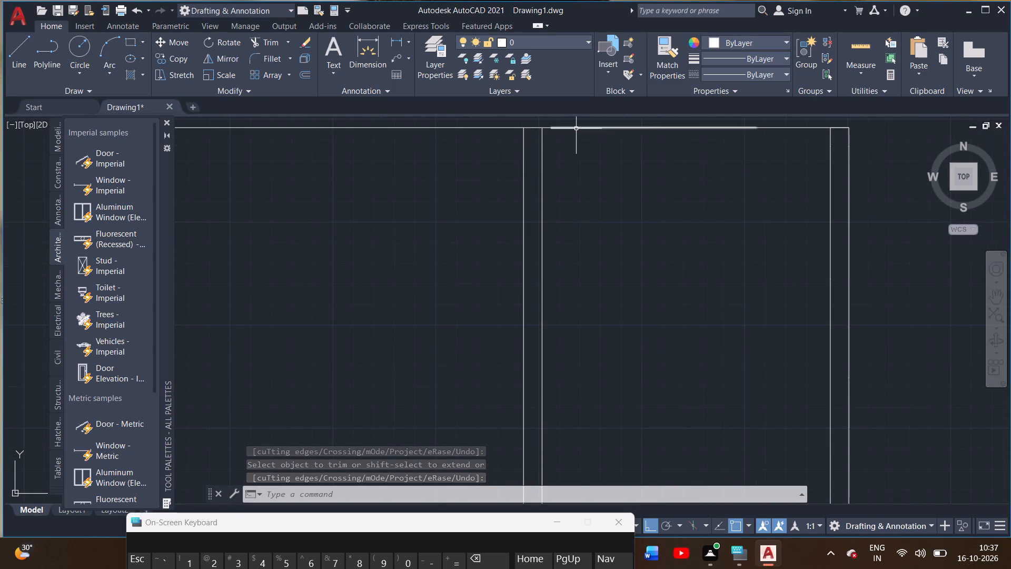
pyautogui.click(576, 128)
pyautogui.write('off')
pyautogui.press('Return')
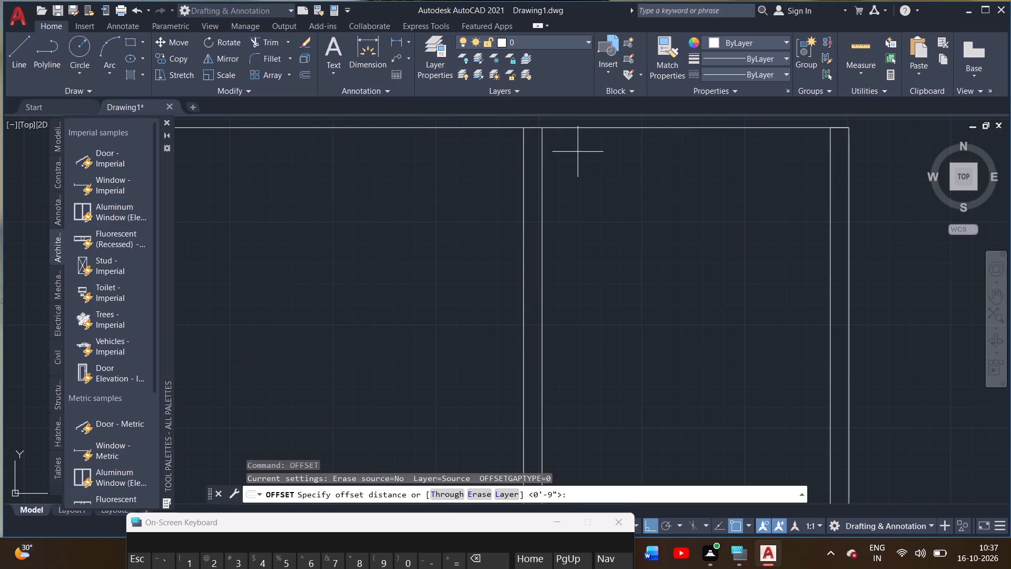
pyautogui.press('9')
pyautogui.hotkey('shift', '"')
pyautogui.press('Return')
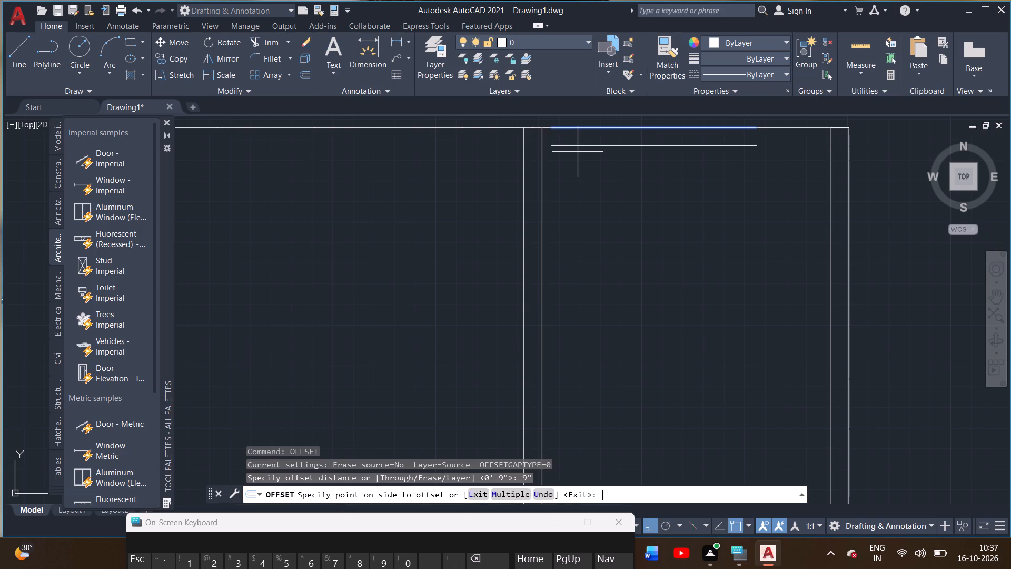
pyautogui.click(578, 152)
pyautogui.click(786, 148)
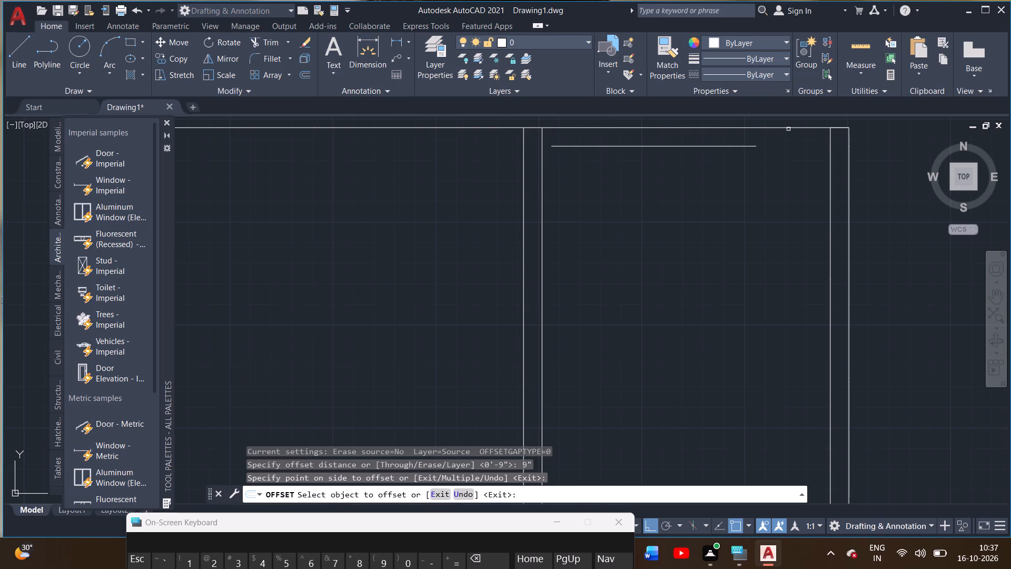
pyautogui.doubleClick(790, 127)
pyautogui.click(789, 145)
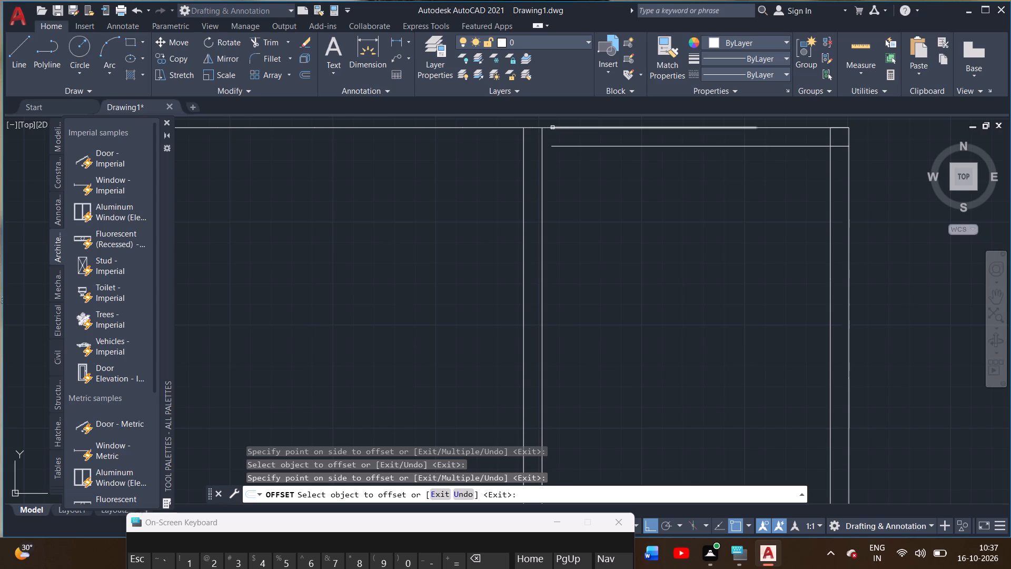
# Offset the next four top wall line segments 9" downward, from above the room's left wall toward the left.
pyautogui.click(547, 129)
pyautogui.click(547, 153)
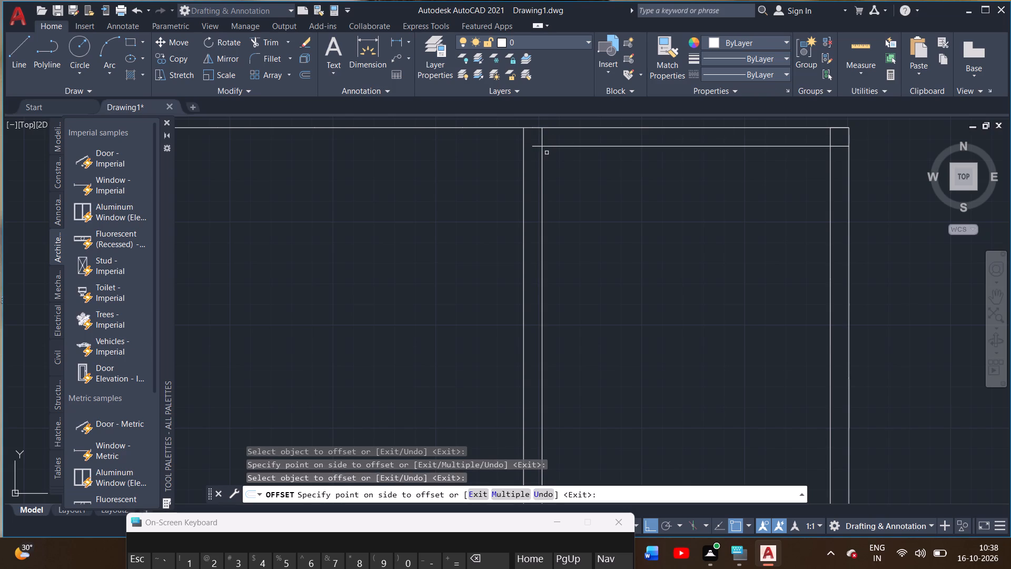
pyautogui.click(527, 127)
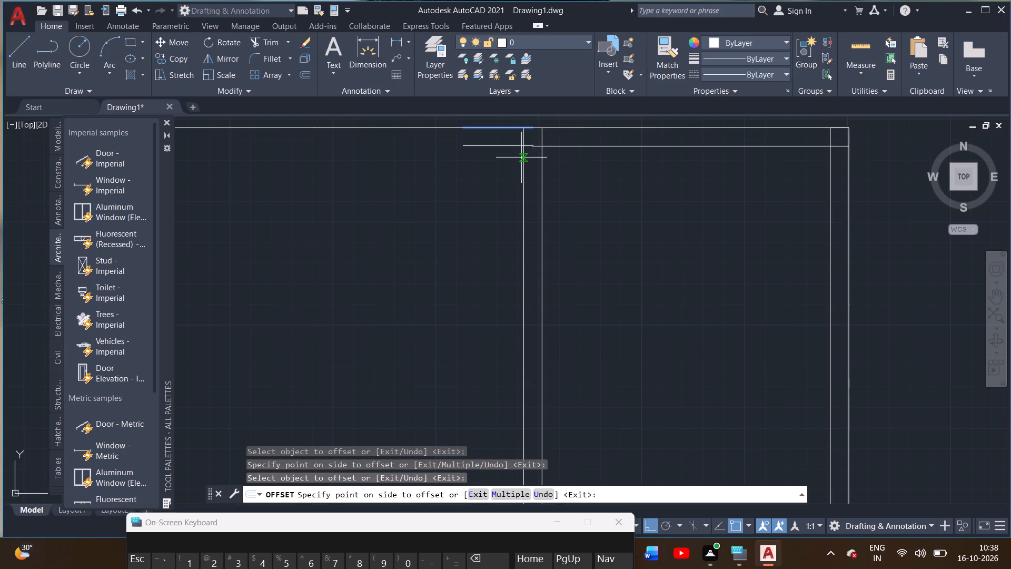
pyautogui.doubleClick(521, 158)
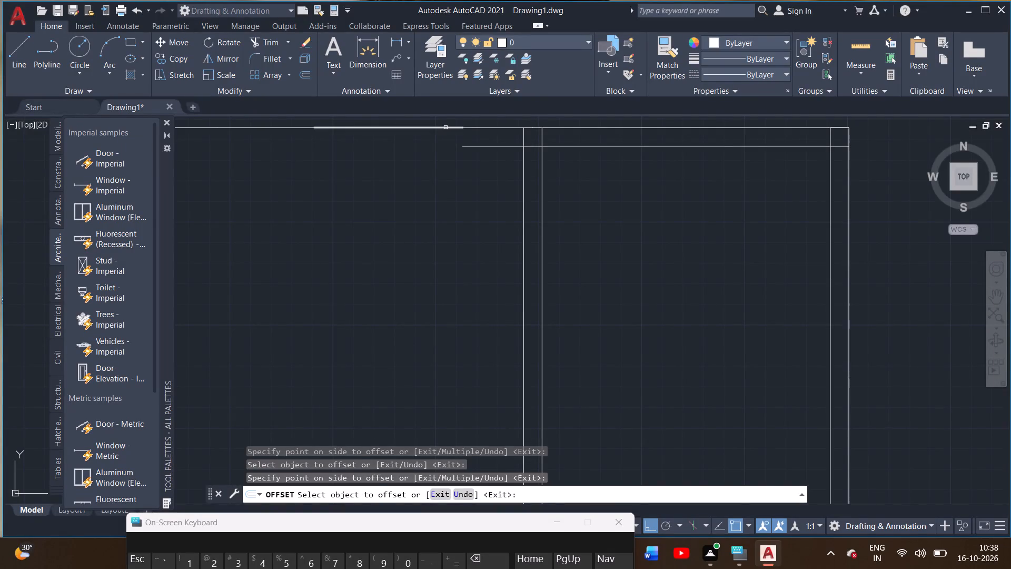
pyautogui.doubleClick(445, 127)
pyautogui.click(444, 161)
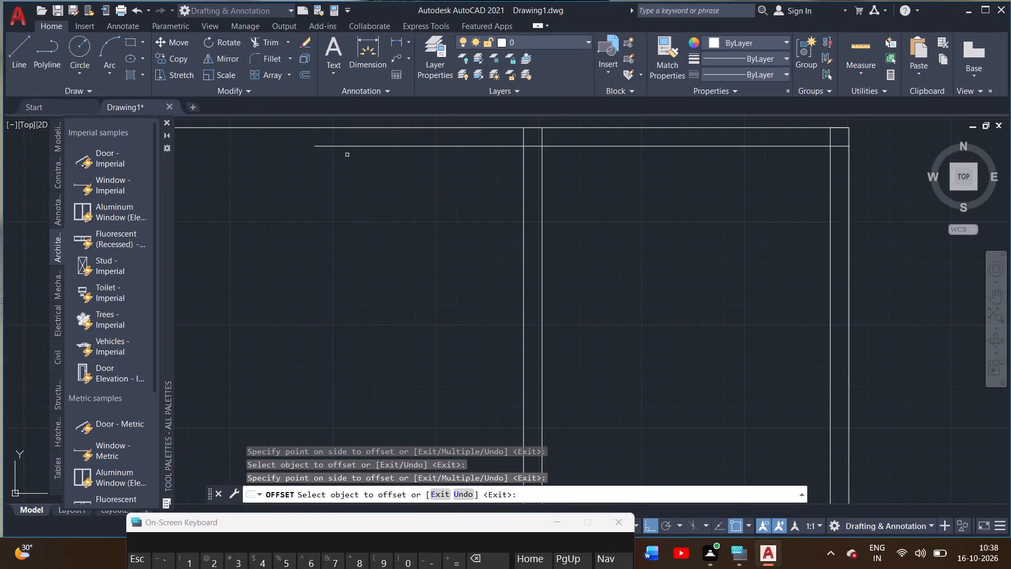
pyautogui.doubleClick(303, 127)
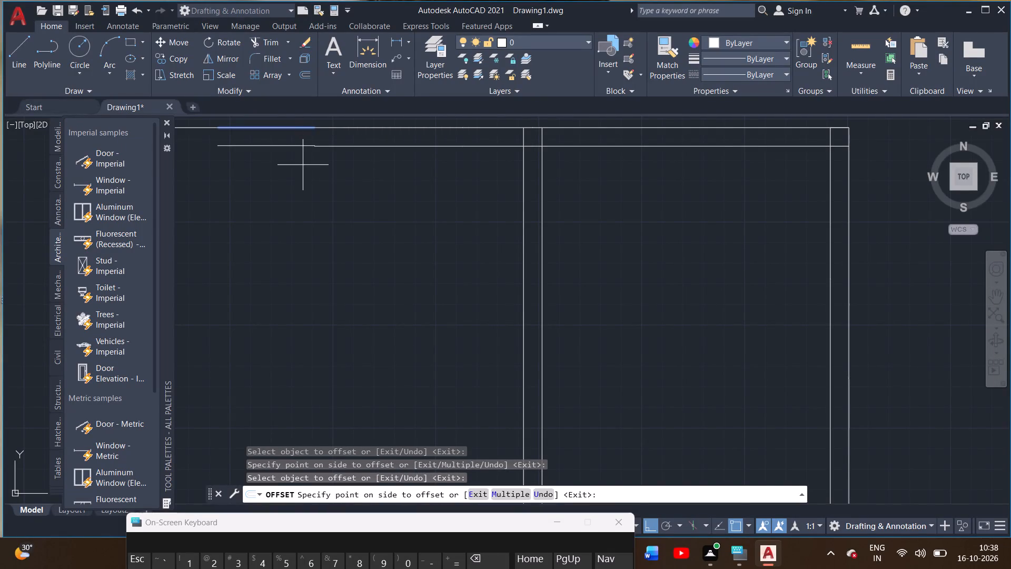
pyautogui.click(303, 165)
# Offset the three remaining leftmost top wall line segments 9" downward and end the Offset command.
pyautogui.scroll(-1, 305, 178)
pyautogui.moveTo(309, 179); pyautogui.dragTo(447, 181, button='middle')
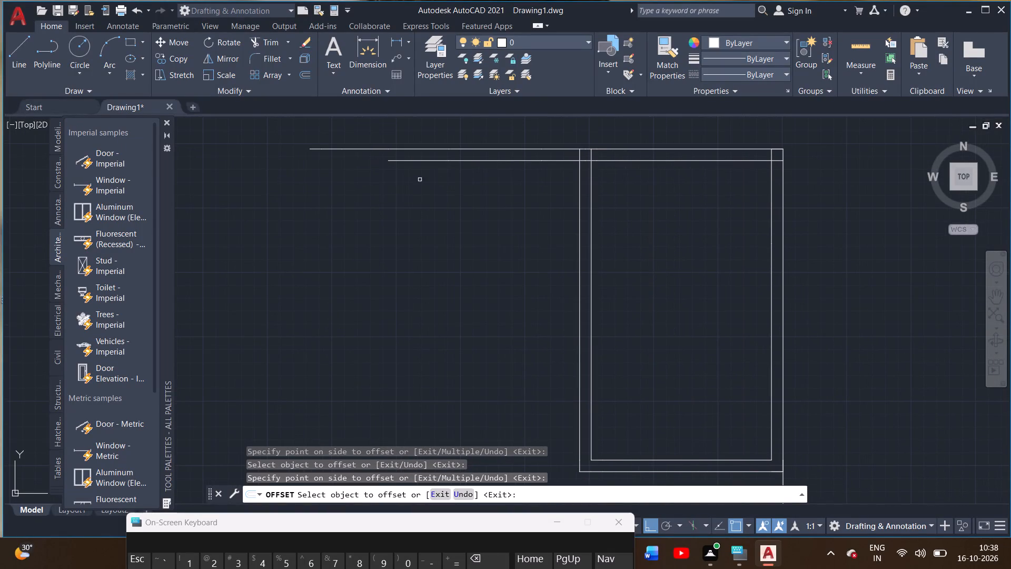
pyautogui.click(372, 148)
pyautogui.click(371, 173)
pyautogui.click(338, 149)
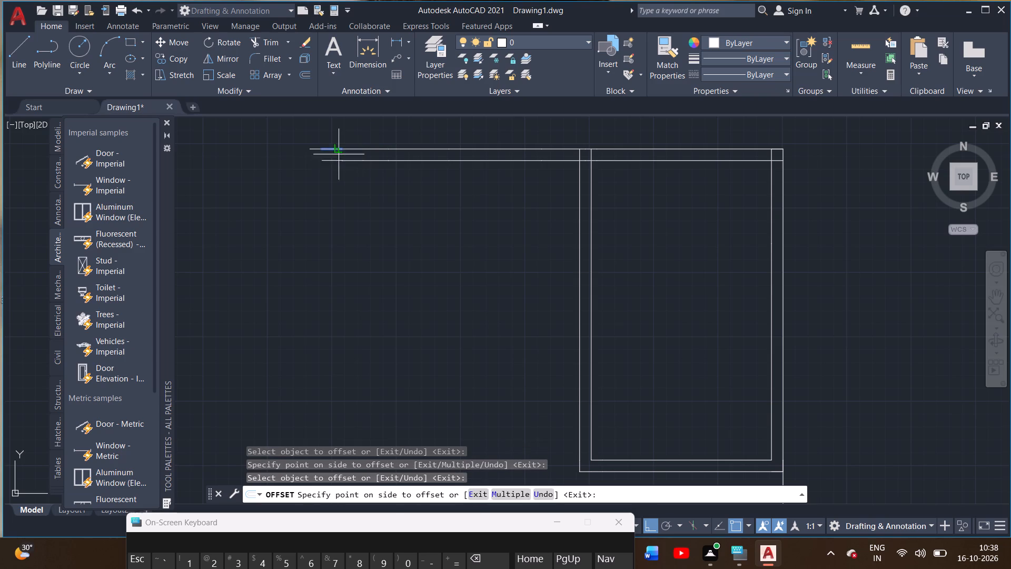
pyautogui.click(339, 169)
pyautogui.click(316, 149)
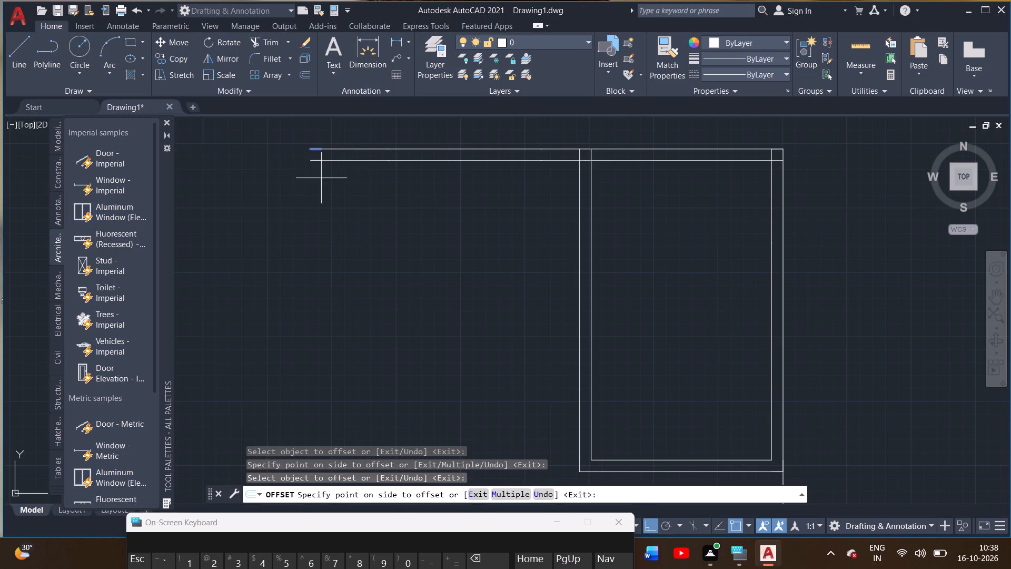
pyautogui.click(321, 178)
pyautogui.scroll(-3, 361, 191)
pyautogui.scroll(2, 420, 182)
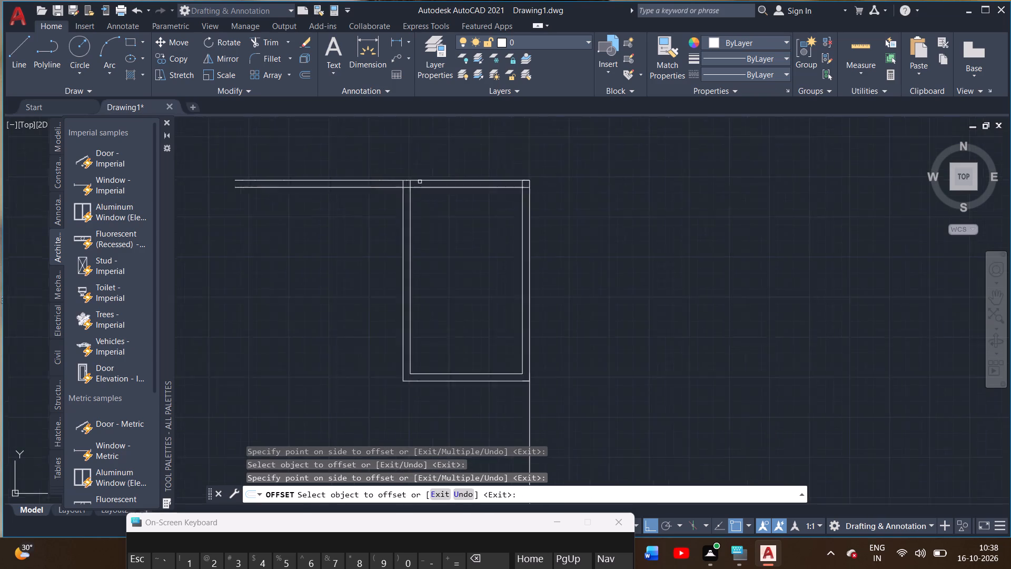
pyautogui.scroll(5, 420, 182)
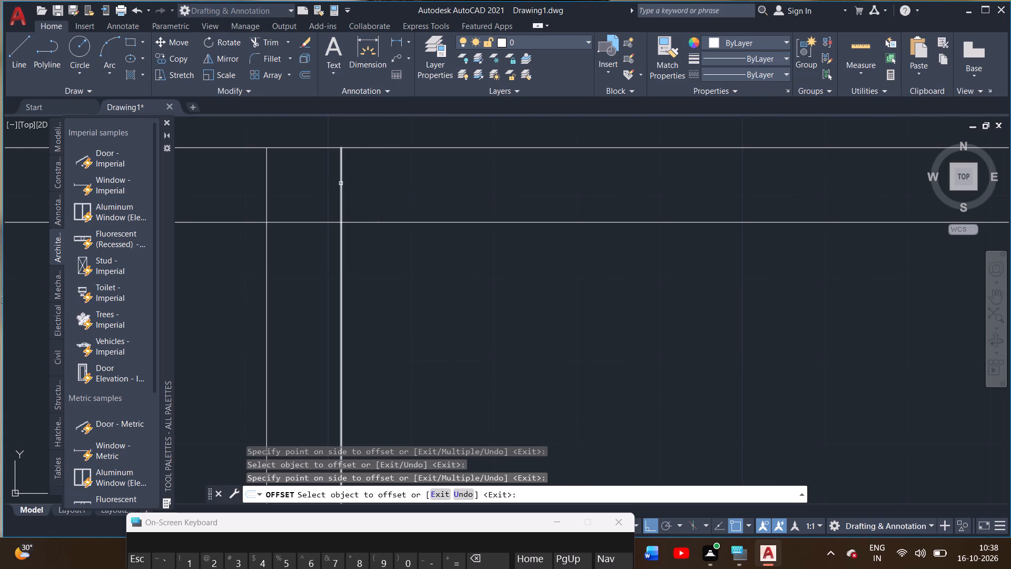
pyautogui.scroll(-4, 350, 181)
pyautogui.moveTo(416, 232); pyautogui.dragTo(412, 202, button='middle')
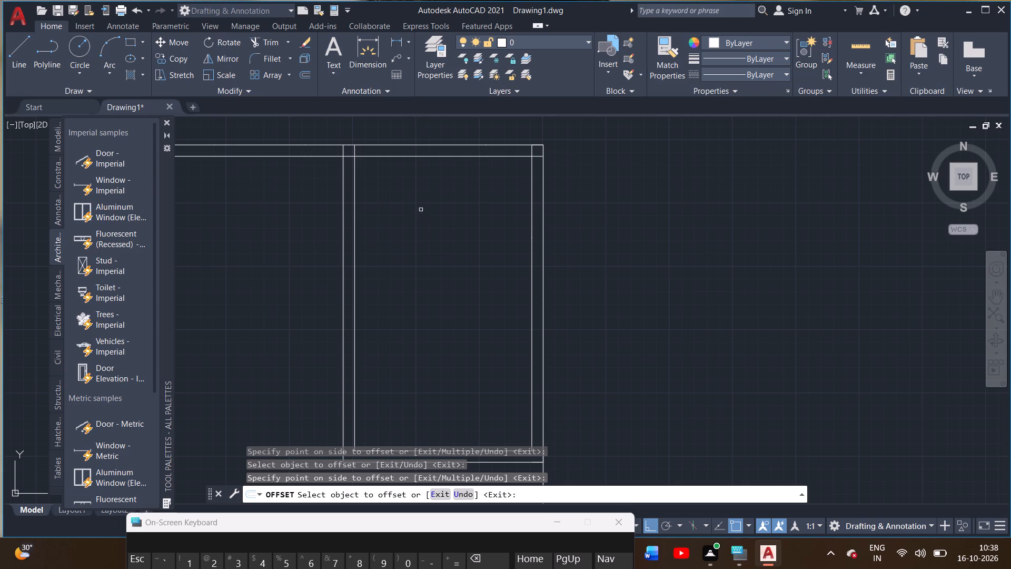
pyautogui.moveTo(419, 208); pyautogui.dragTo(428, 170, button='middle')
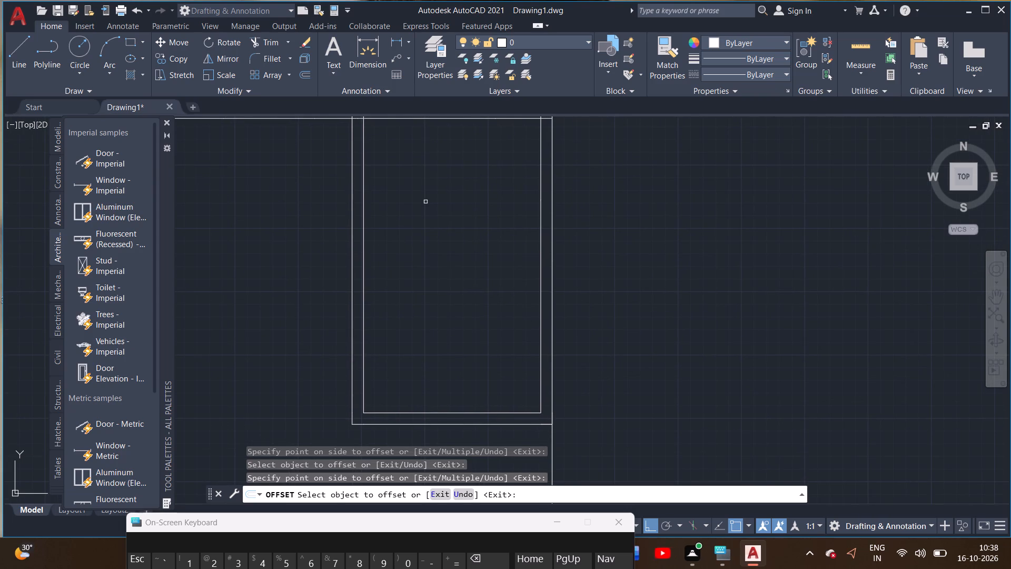
pyautogui.rightClick(424, 195)
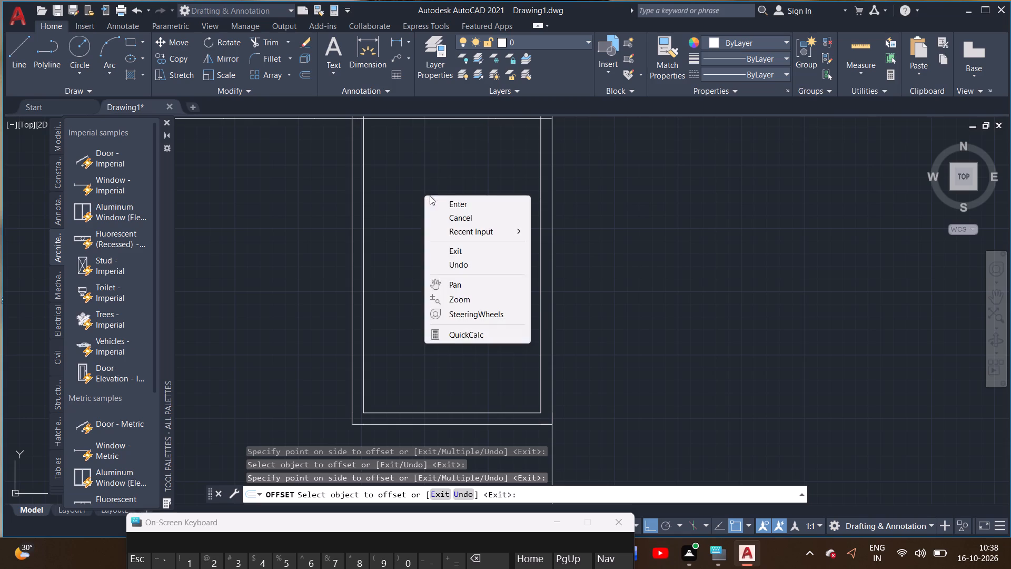
pyautogui.click(440, 201)
# Draw a line 5' down from the room's upper-right inner corner, continuing horizontally to the left wall's inner line.
pyautogui.click(13, 51)
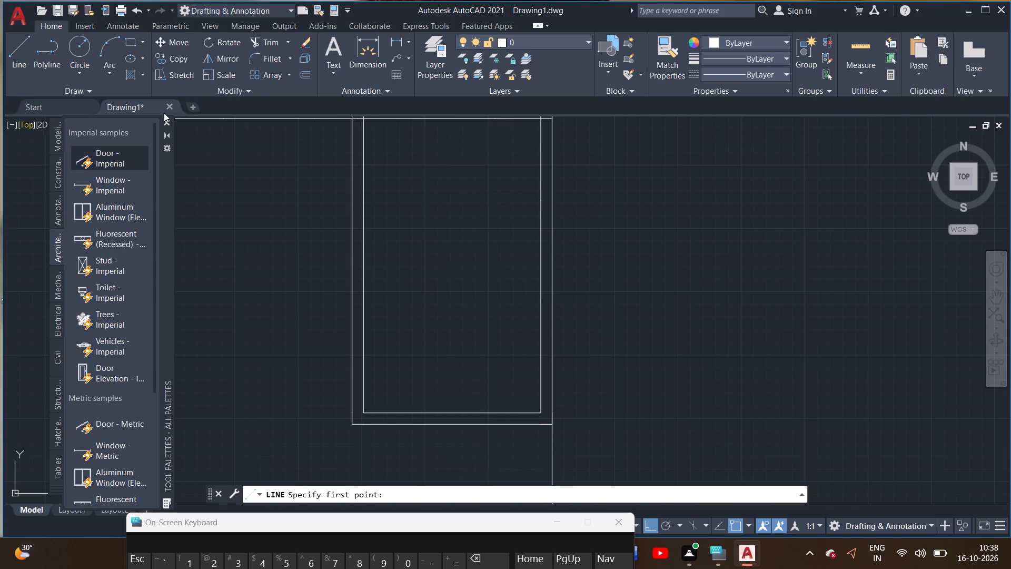
pyautogui.moveTo(475, 187); pyautogui.dragTo(456, 234, button='middle')
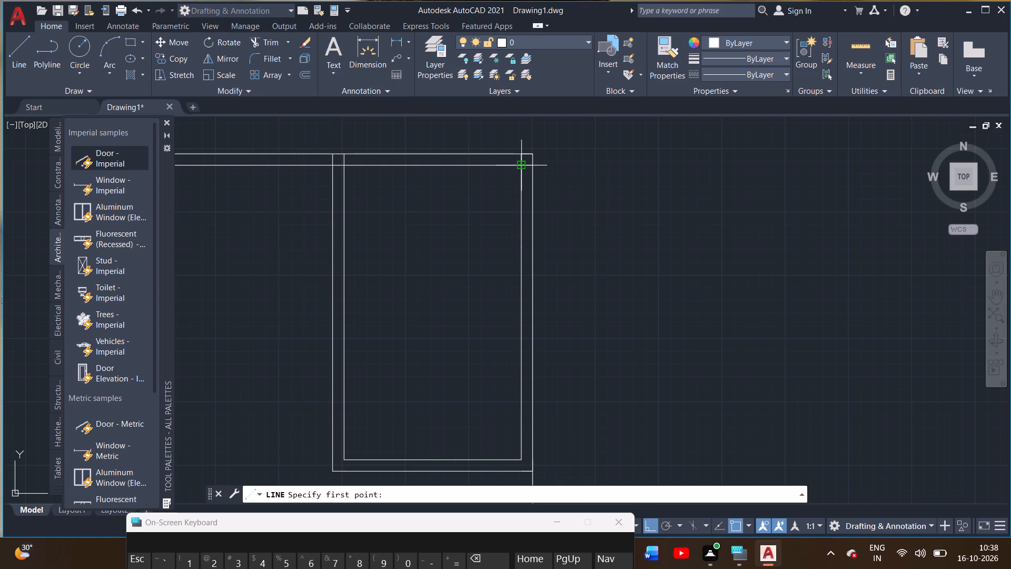
pyautogui.click(521, 168)
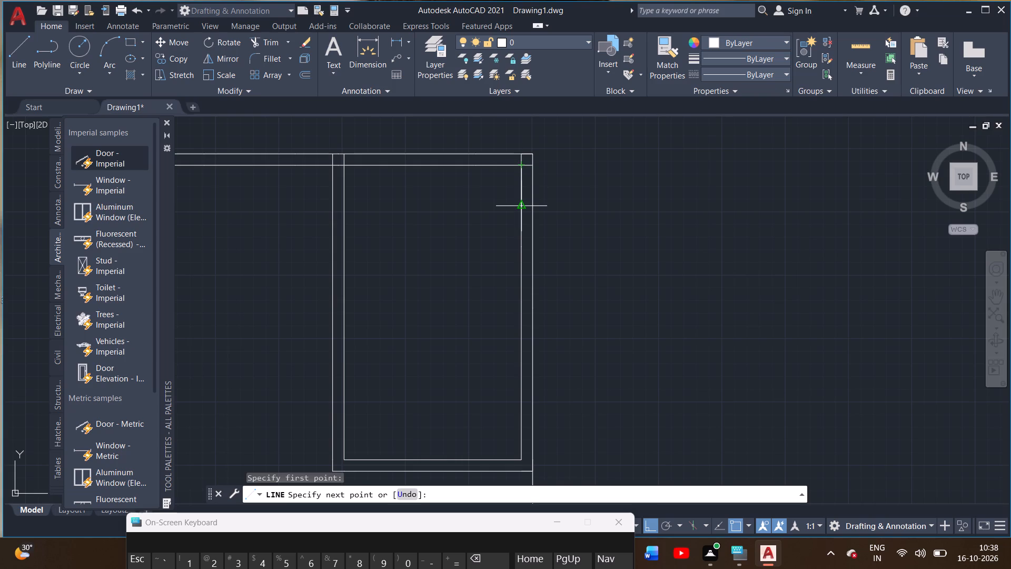
pyautogui.write("5'")
pyautogui.press('Return')
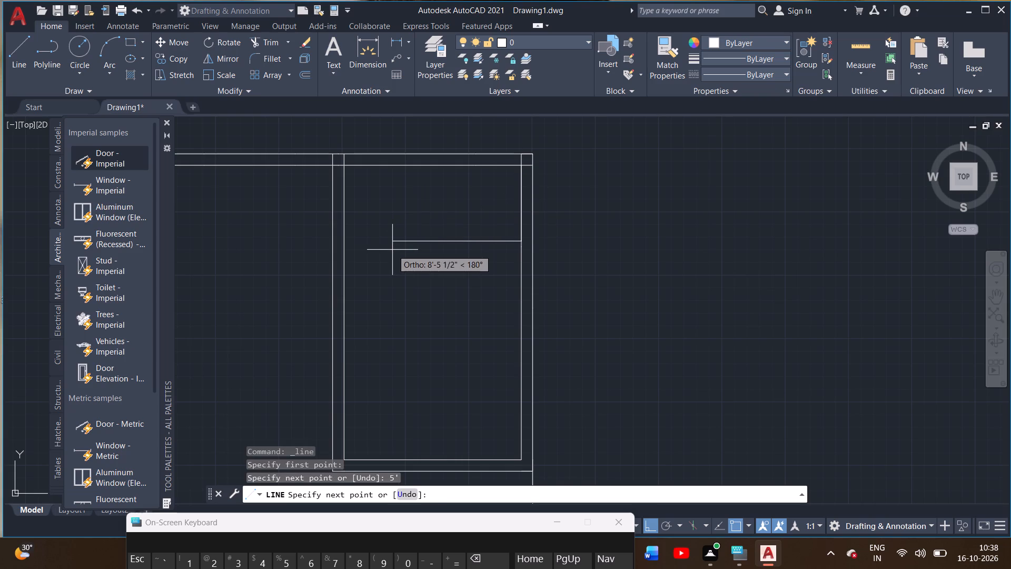
pyautogui.click(345, 241)
pyautogui.rightClick(345, 241)
pyautogui.click(366, 249)
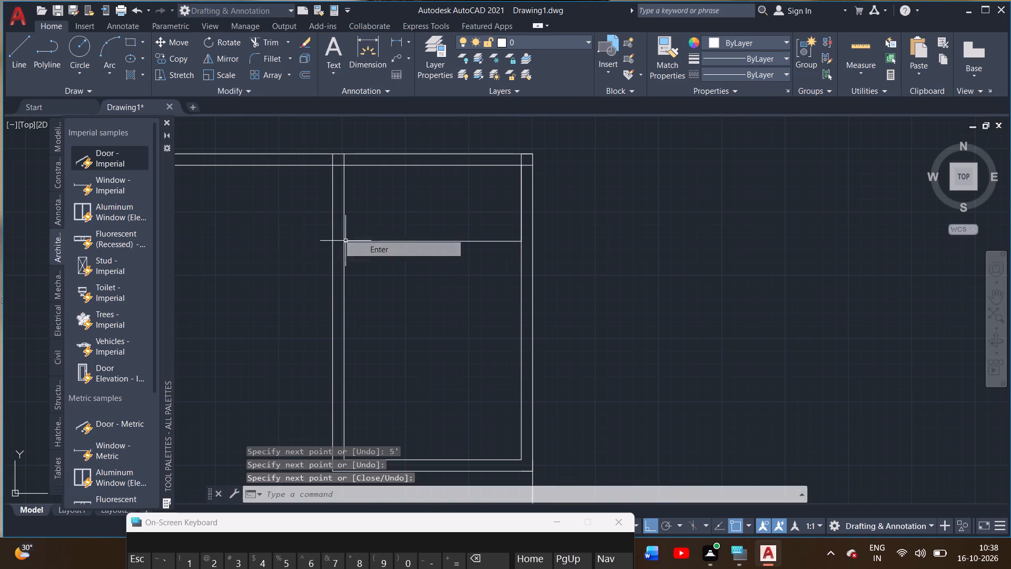
# Offset the horizontal dividing line in the upper-right room 4.5" downward to form the partition wall.
pyautogui.click(385, 240)
pyautogui.write('off')
pyautogui.press('Return')
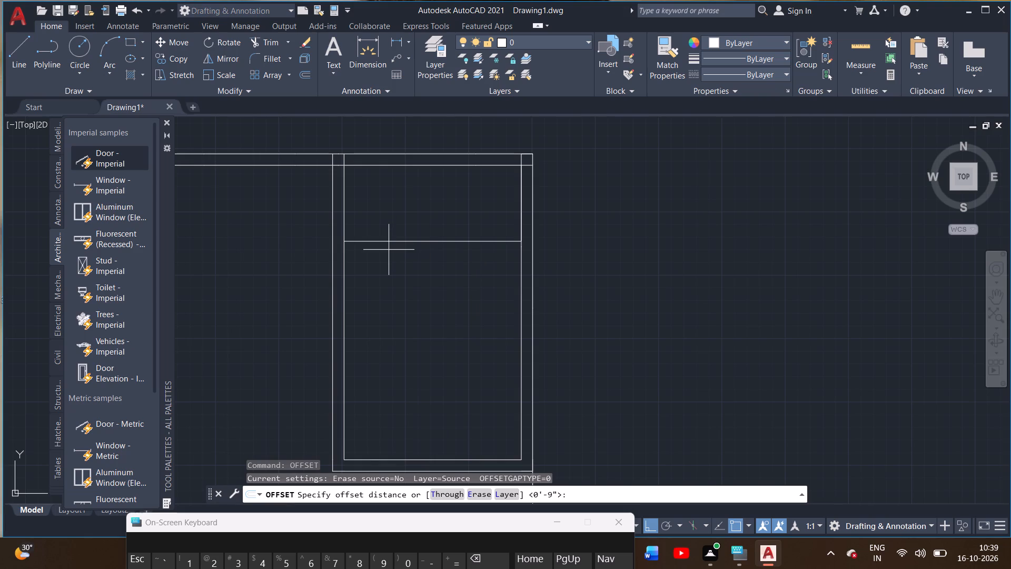
pyautogui.write('4.5')
pyautogui.hotkey('shift', '"')
pyautogui.press('Return')
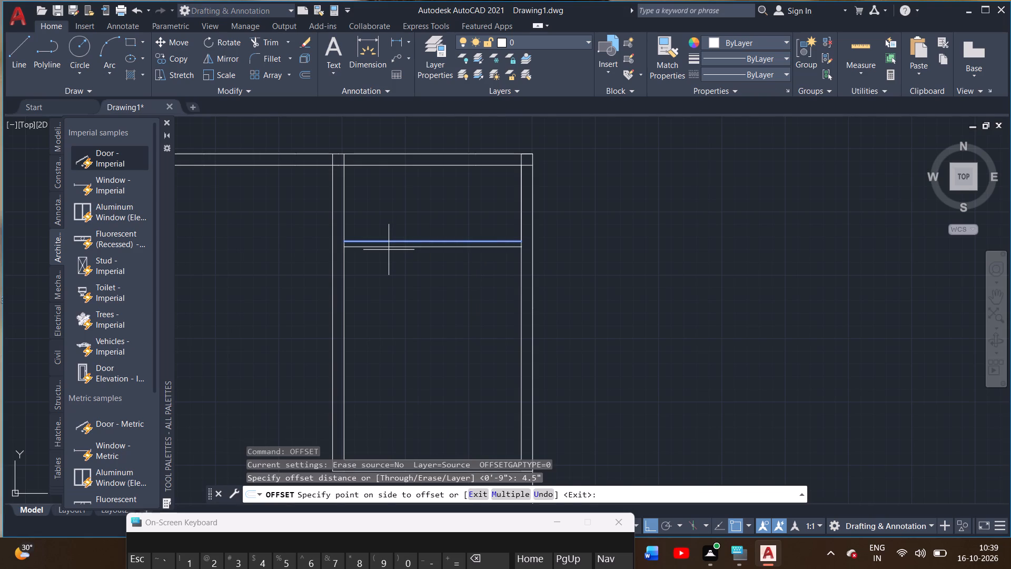
pyautogui.click(403, 264)
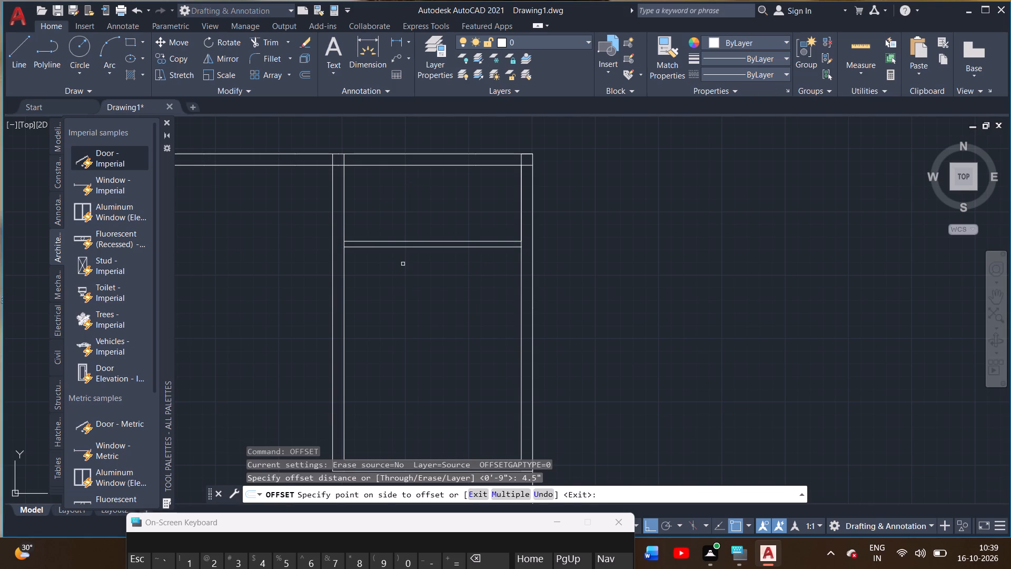
# Trim the overlapping line segments where the top wall meets the upper-right room's left wall and the outer right corner.
pyautogui.scroll(-2, 412, 295)
pyautogui.moveTo(412, 295); pyautogui.dragTo(403, 240, button='middle')
pyautogui.scroll(1, 403, 258)
pyautogui.moveTo(400, 261); pyautogui.dragTo(400, 261, button='middle')
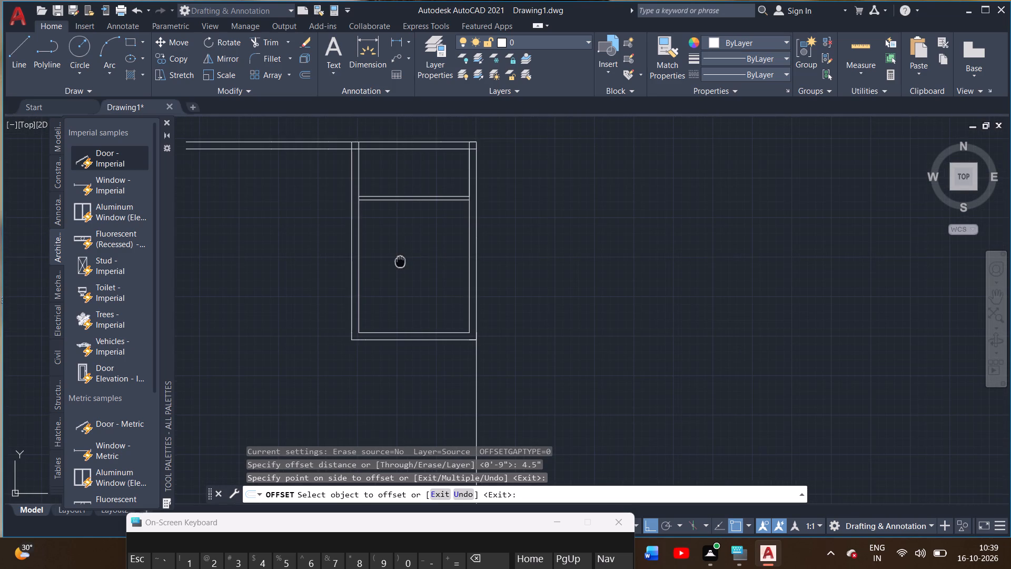
pyautogui.moveTo(400, 261); pyautogui.dragTo(408, 233, button='middle')
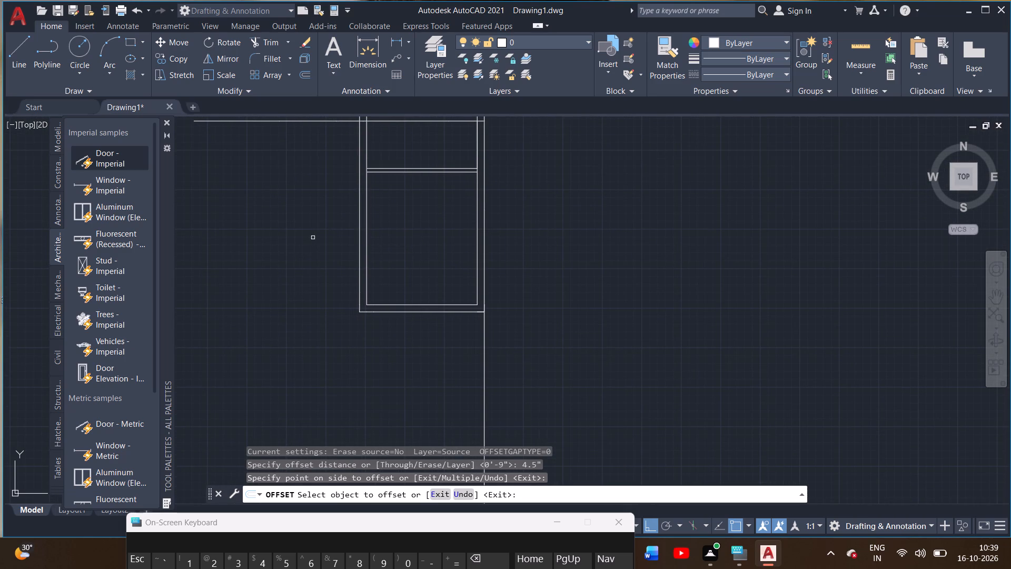
pyautogui.moveTo(313, 238); pyautogui.dragTo(321, 284, button='middle')
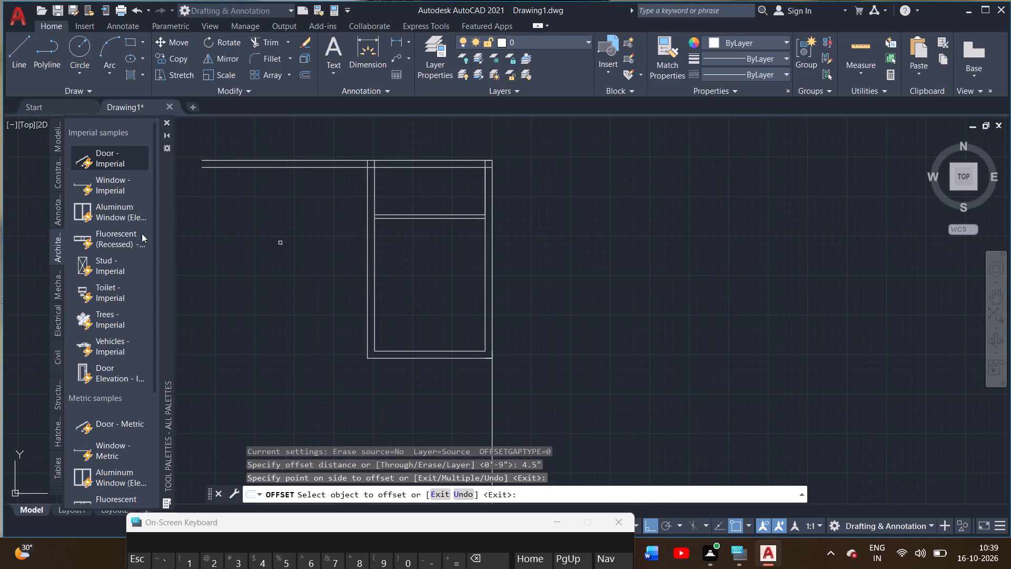
pyautogui.click(255, 41)
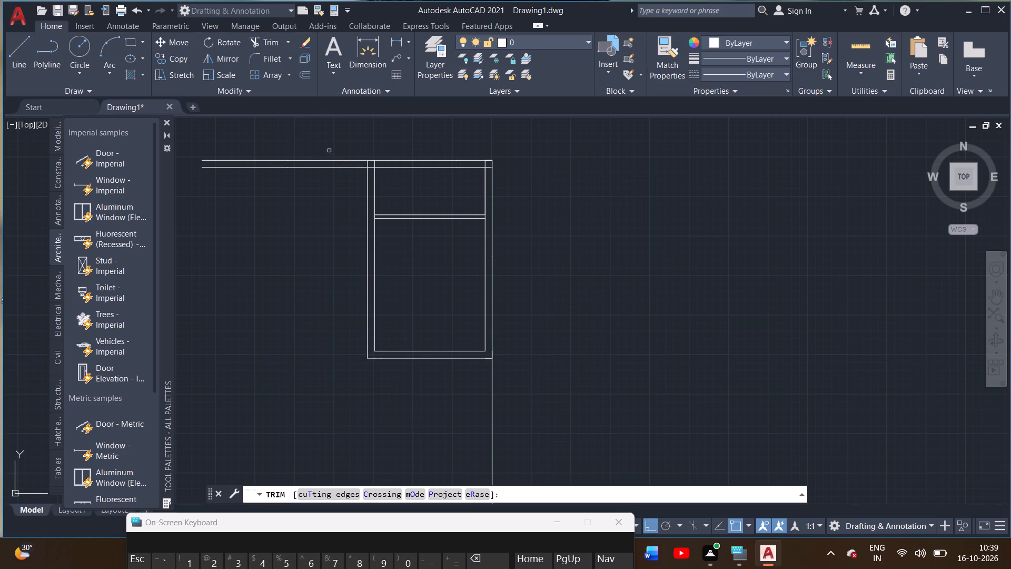
pyautogui.scroll(3, 412, 153)
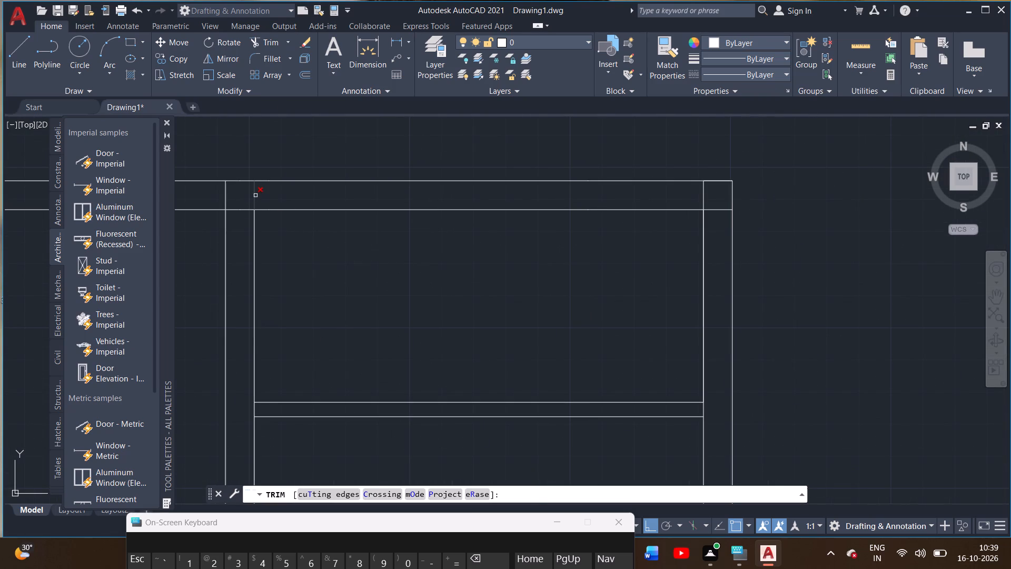
pyautogui.click(255, 195)
pyautogui.doubleClick(224, 199)
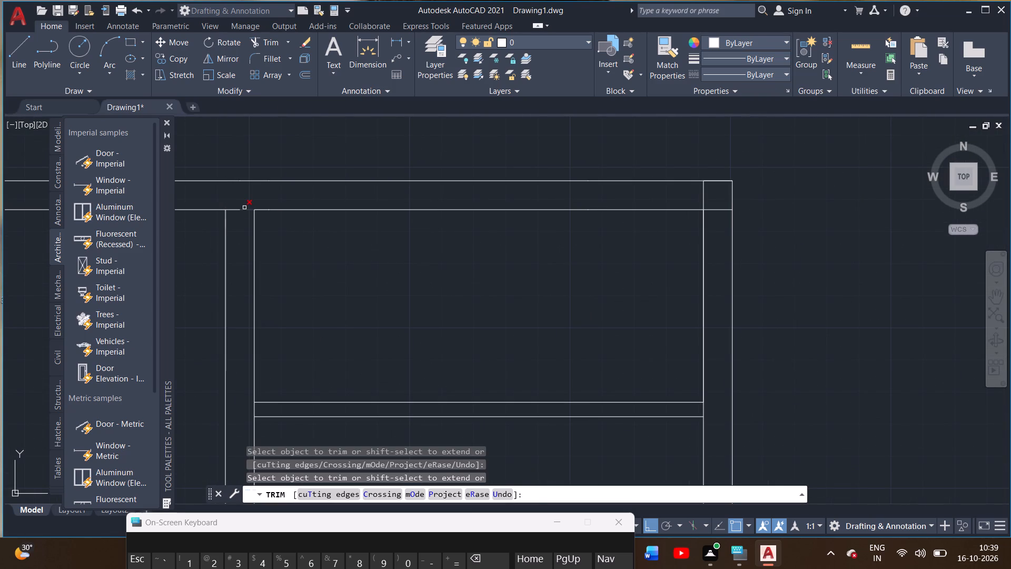
pyautogui.click(244, 210)
pyautogui.doubleClick(236, 209)
pyautogui.click(703, 199)
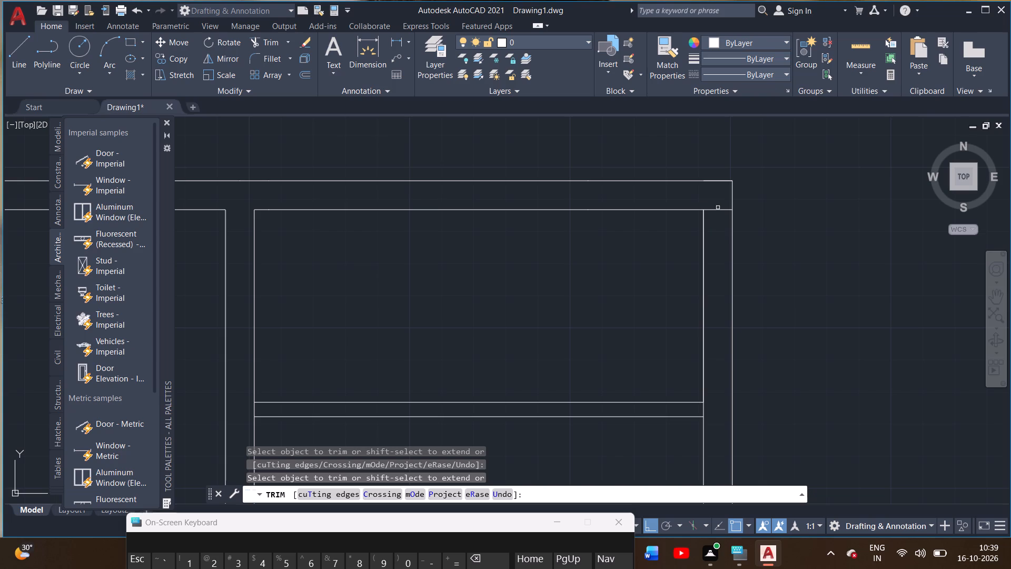
pyautogui.click(718, 211)
# Trim the inner side wall lines between the two partition lines at both ends of the 4.5" partition.
pyautogui.scroll(-3, 628, 287)
pyautogui.moveTo(612, 304); pyautogui.dragTo(616, 292, button='middle')
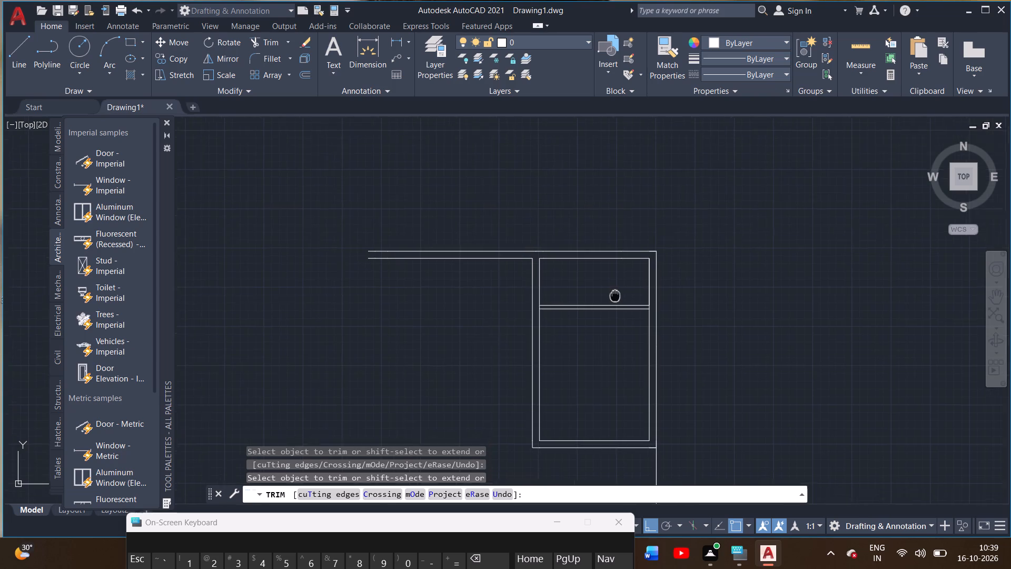
pyautogui.moveTo(616, 292); pyautogui.dragTo(623, 276, button='middle')
pyautogui.scroll(4, 526, 295)
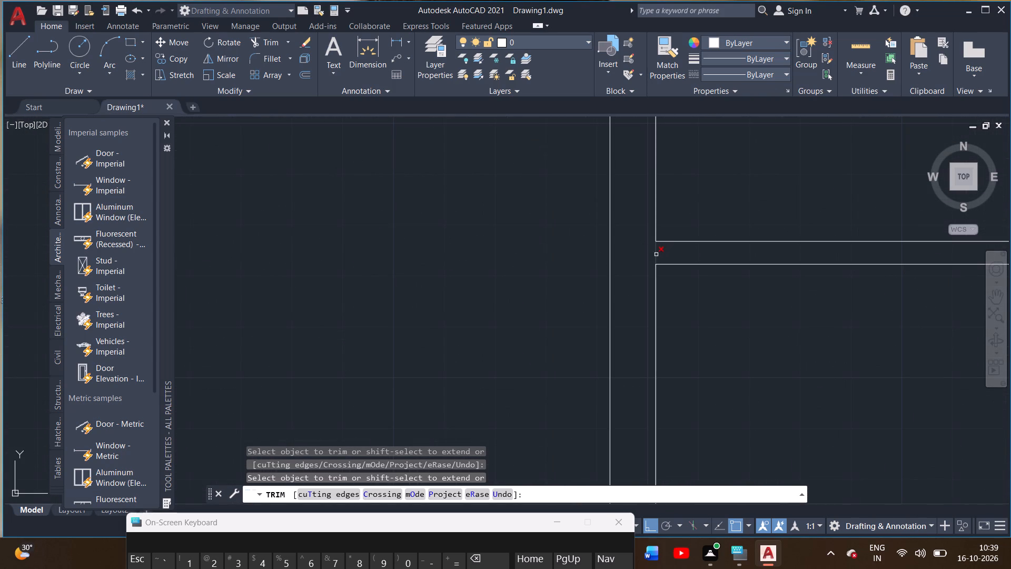
pyautogui.click(656, 254)
pyautogui.scroll(-1, 709, 296)
pyautogui.moveTo(721, 301); pyautogui.dragTo(426, 299, button='middle')
pyautogui.scroll(-1, 721, 301)
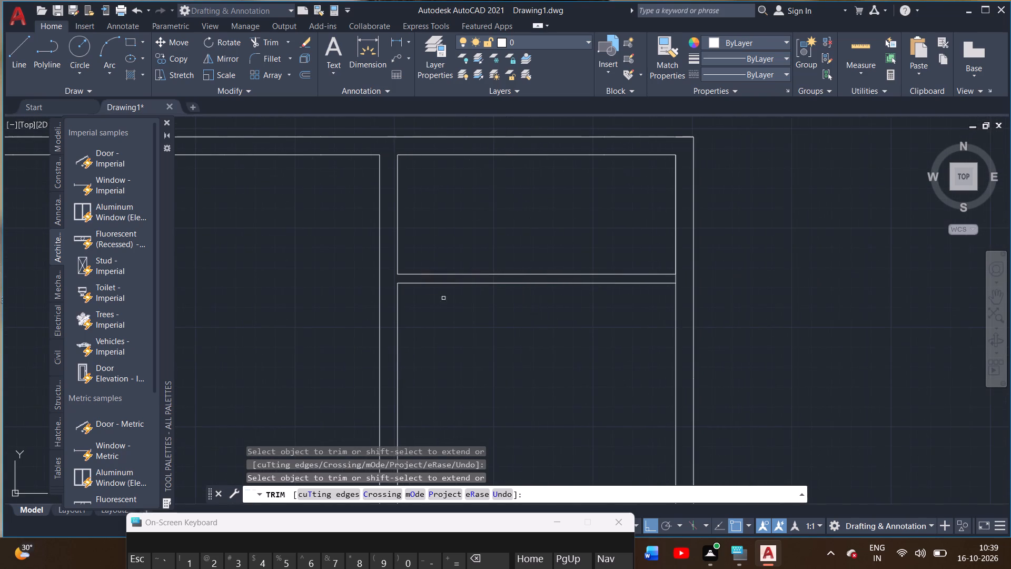
pyautogui.scroll(3, 685, 283)
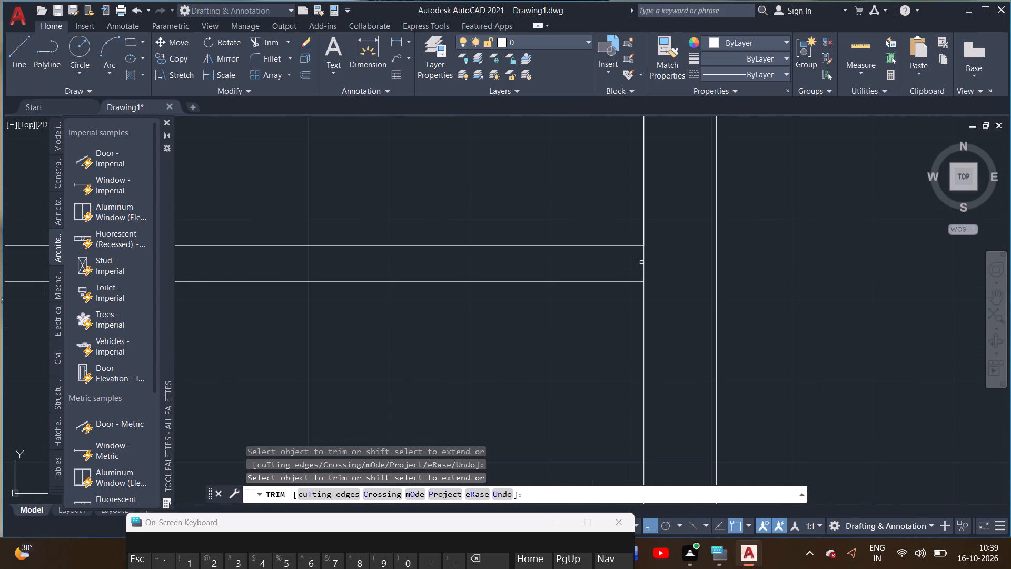
pyautogui.click(644, 260)
# Draw the adjoining room's outline from the inner top corner beside the left wall: 12' left, 14'3" down, and back right to the wall.
pyautogui.scroll(-4, 495, 395)
pyautogui.moveTo(489, 395); pyautogui.dragTo(592, 328, button='middle')
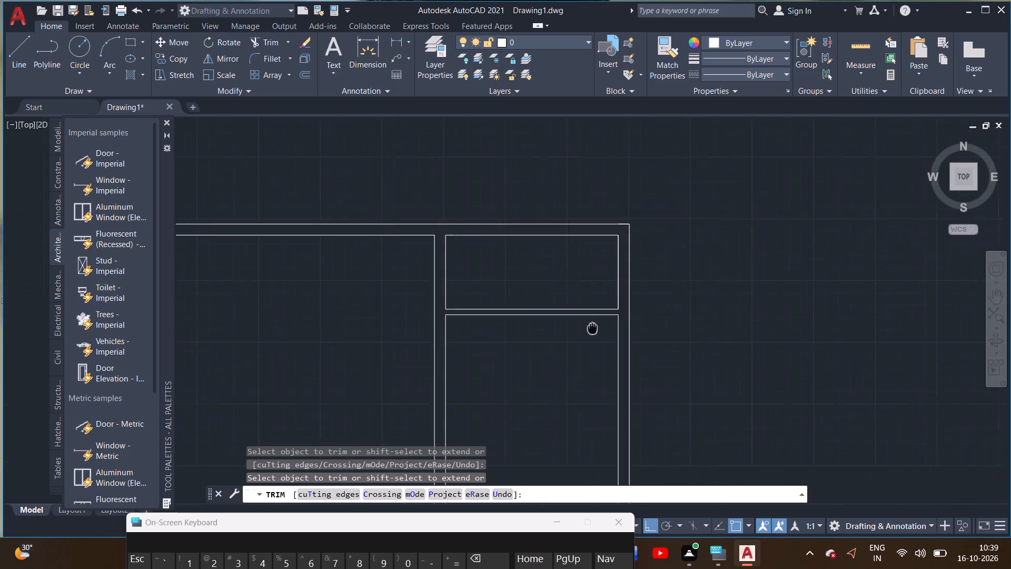
pyautogui.moveTo(592, 328); pyautogui.dragTo(616, 302, button='middle')
pyautogui.click(14, 51)
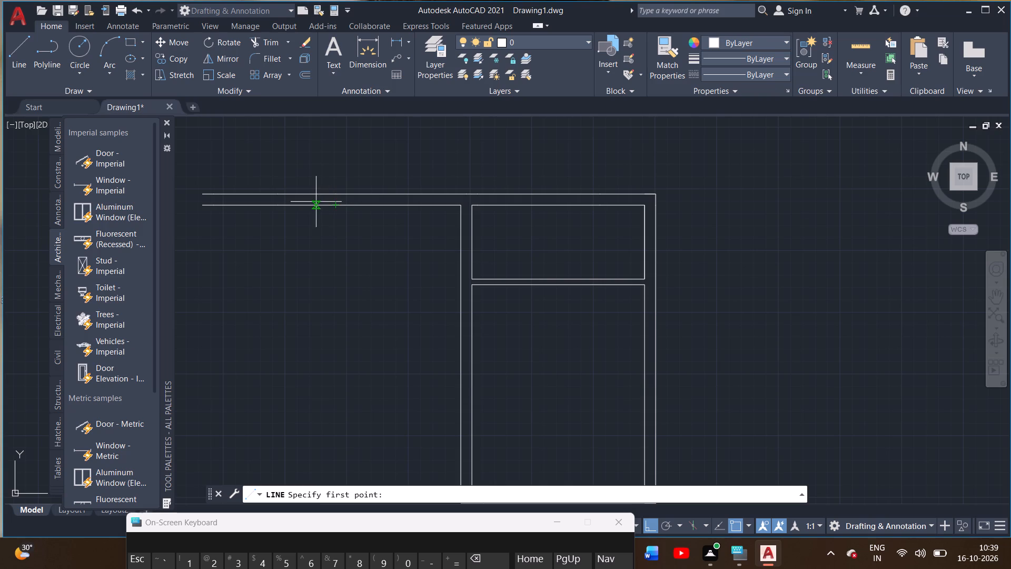
pyautogui.click(461, 208)
pyautogui.write("12'")
pyautogui.press('Return')
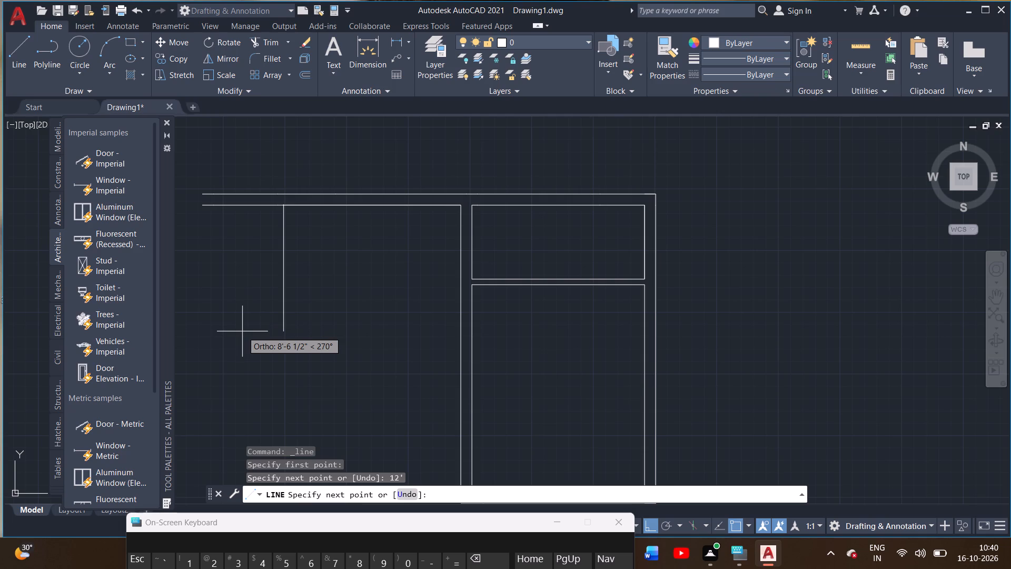
pyautogui.write('14\'3"')
pyautogui.press('Return')
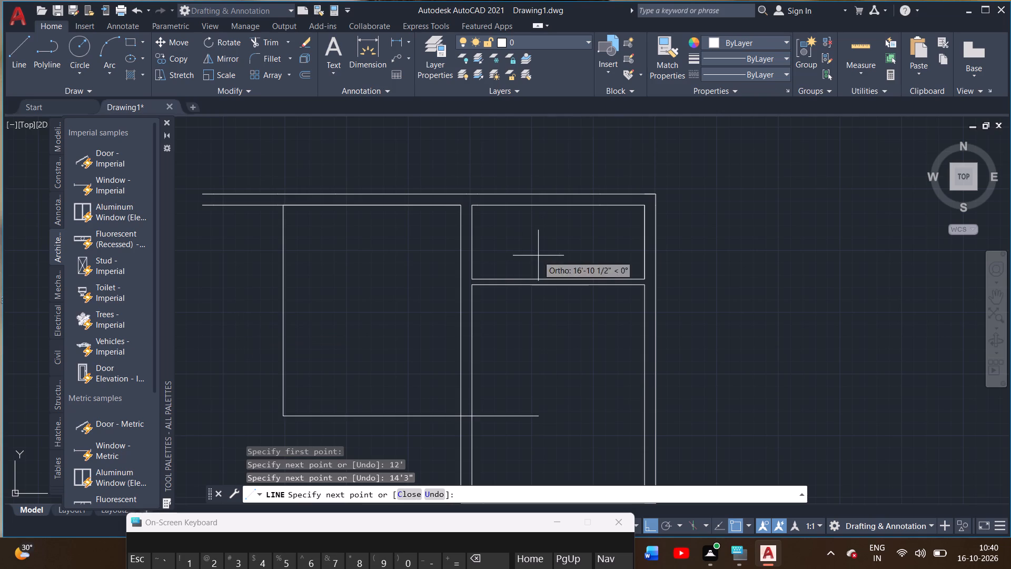
pyautogui.moveTo(453, 339); pyautogui.dragTo(448, 278, button='middle')
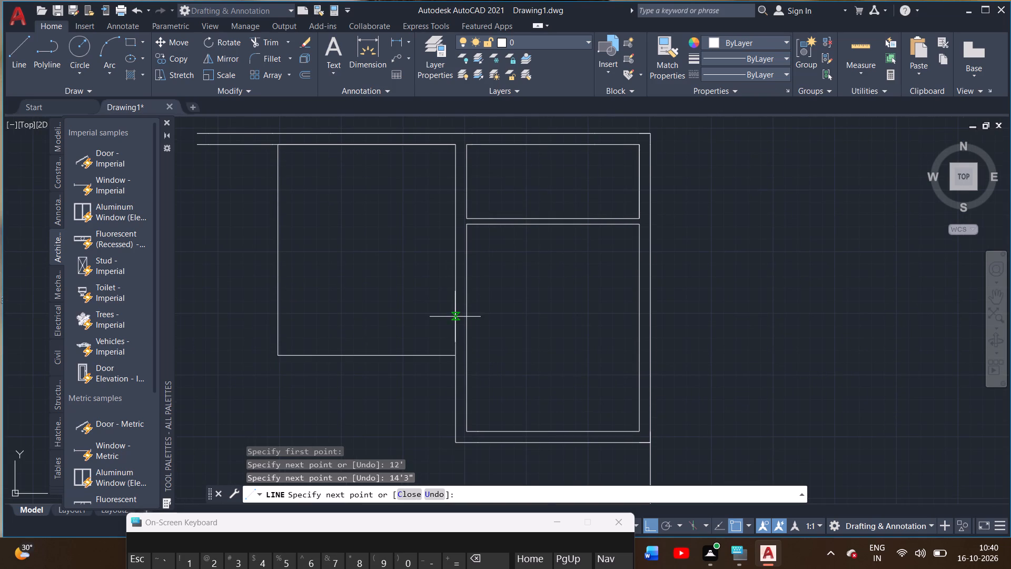
pyautogui.click(457, 356)
pyautogui.rightClick(449, 349)
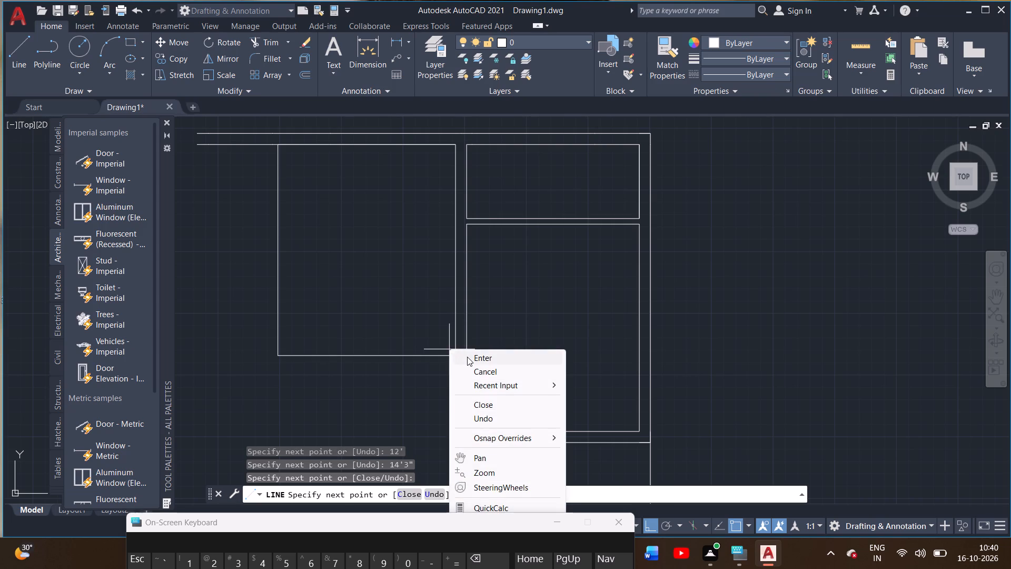
pyautogui.click(467, 357)
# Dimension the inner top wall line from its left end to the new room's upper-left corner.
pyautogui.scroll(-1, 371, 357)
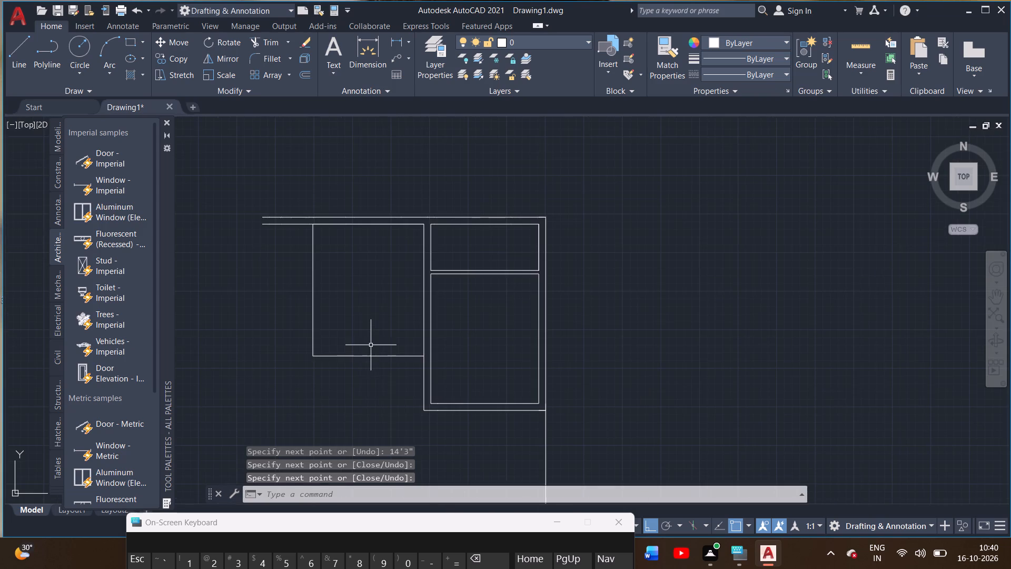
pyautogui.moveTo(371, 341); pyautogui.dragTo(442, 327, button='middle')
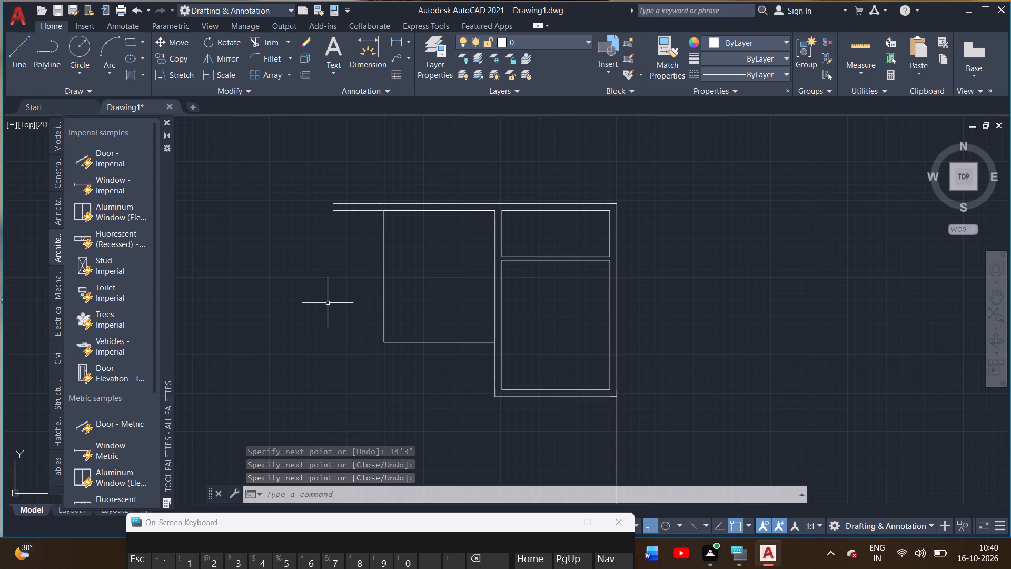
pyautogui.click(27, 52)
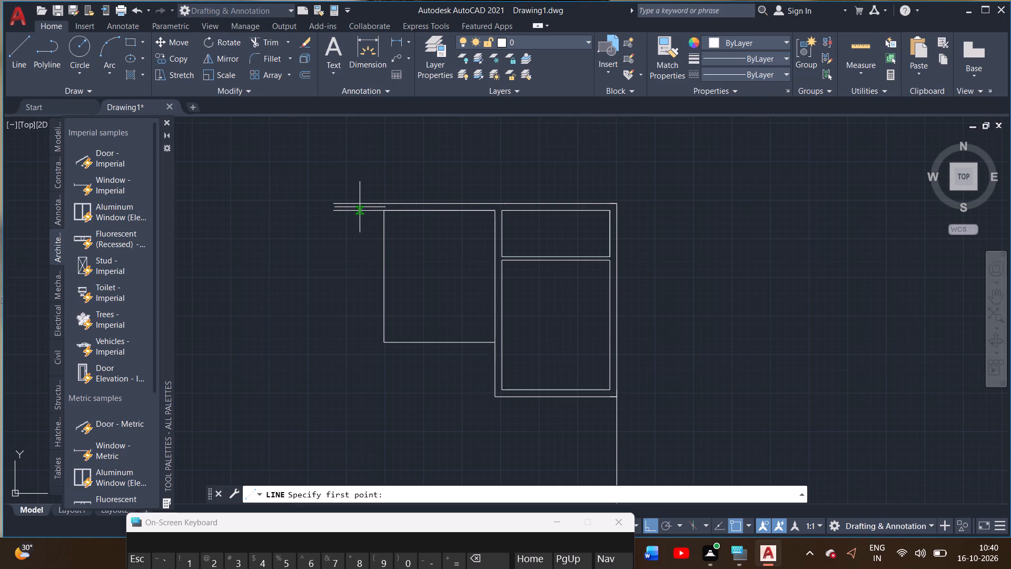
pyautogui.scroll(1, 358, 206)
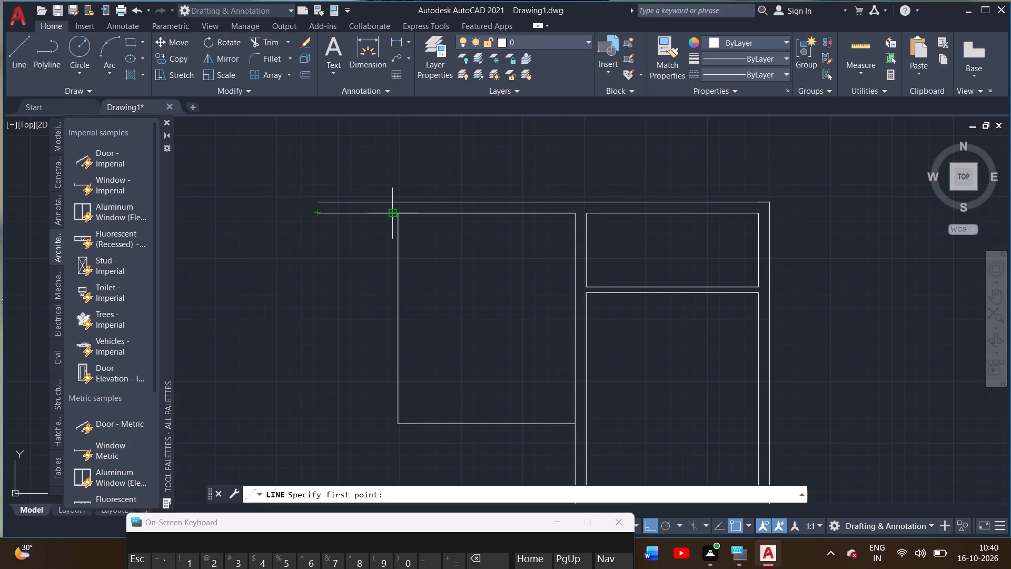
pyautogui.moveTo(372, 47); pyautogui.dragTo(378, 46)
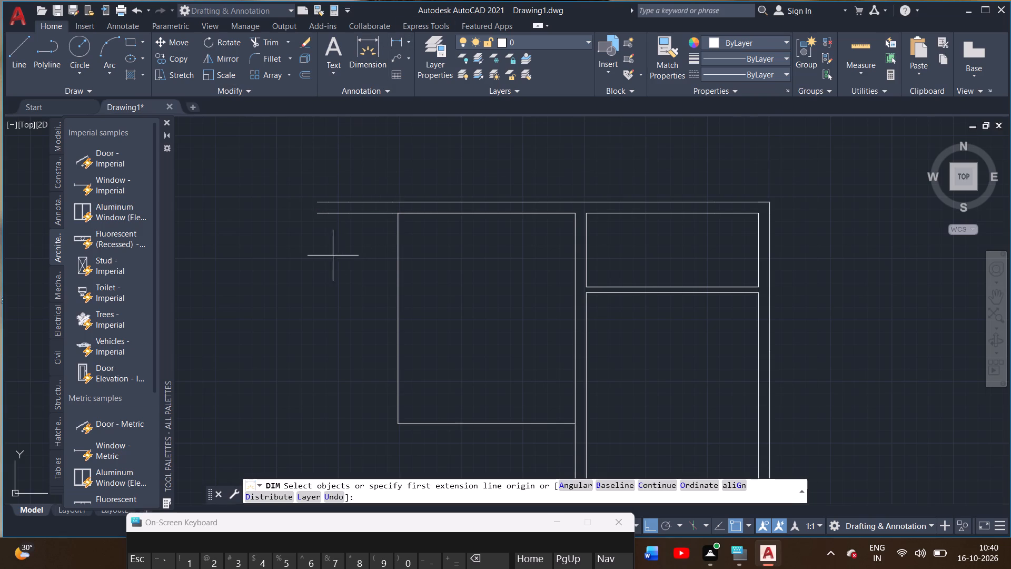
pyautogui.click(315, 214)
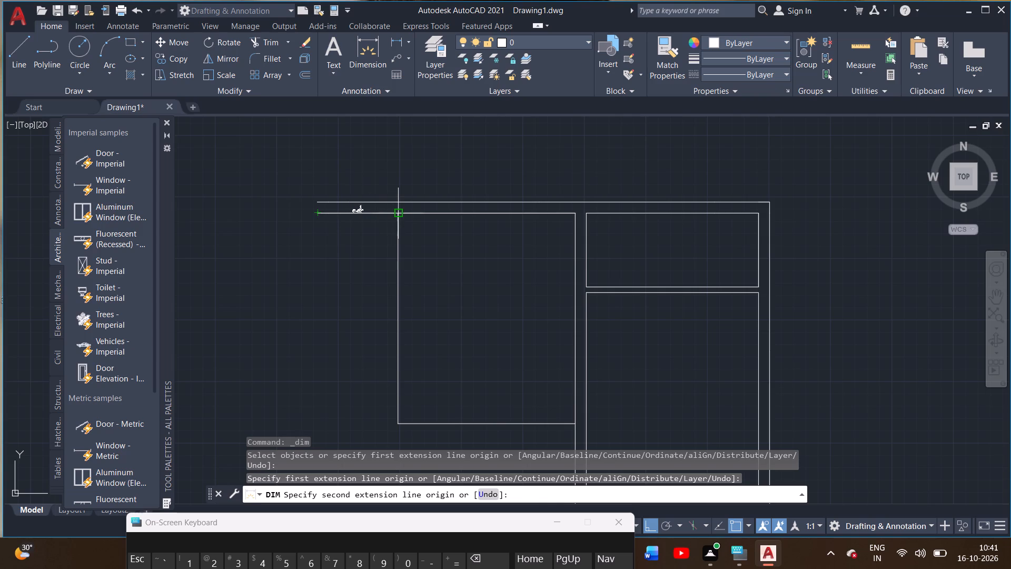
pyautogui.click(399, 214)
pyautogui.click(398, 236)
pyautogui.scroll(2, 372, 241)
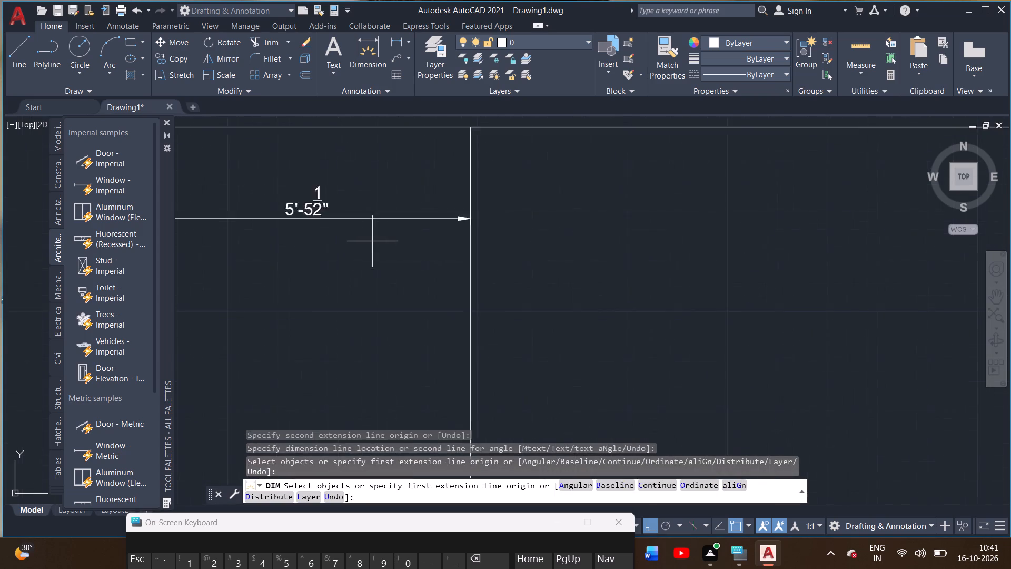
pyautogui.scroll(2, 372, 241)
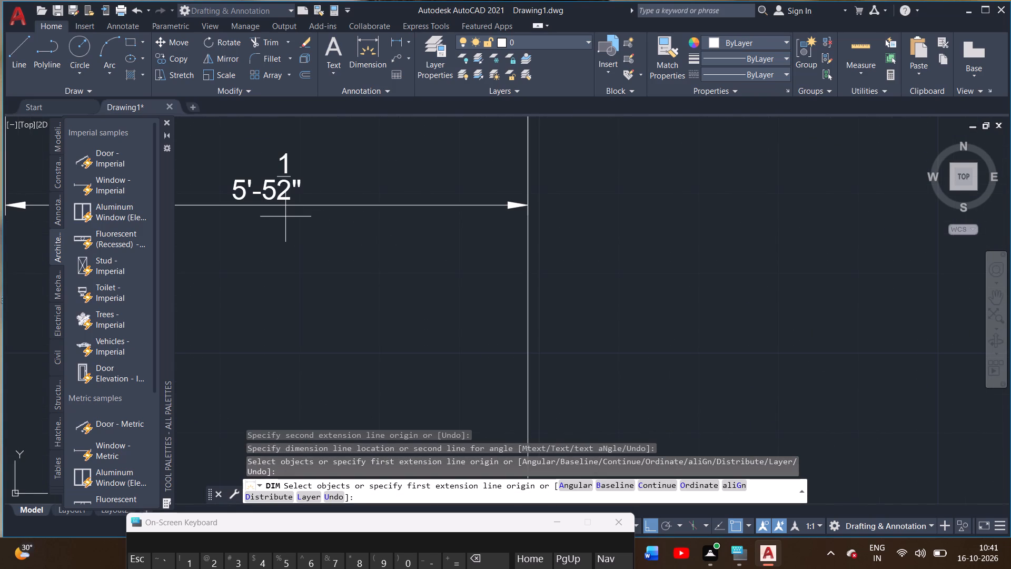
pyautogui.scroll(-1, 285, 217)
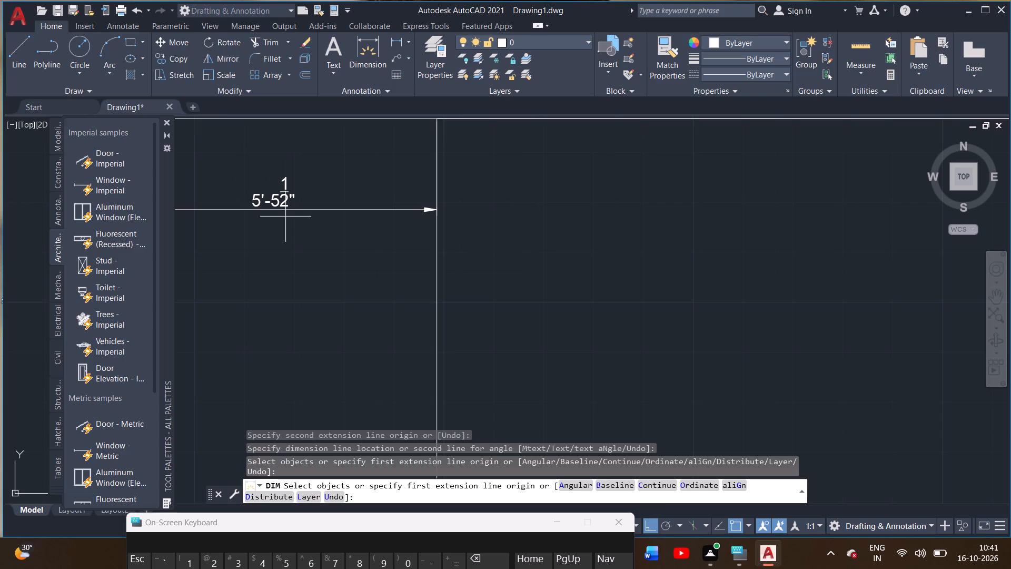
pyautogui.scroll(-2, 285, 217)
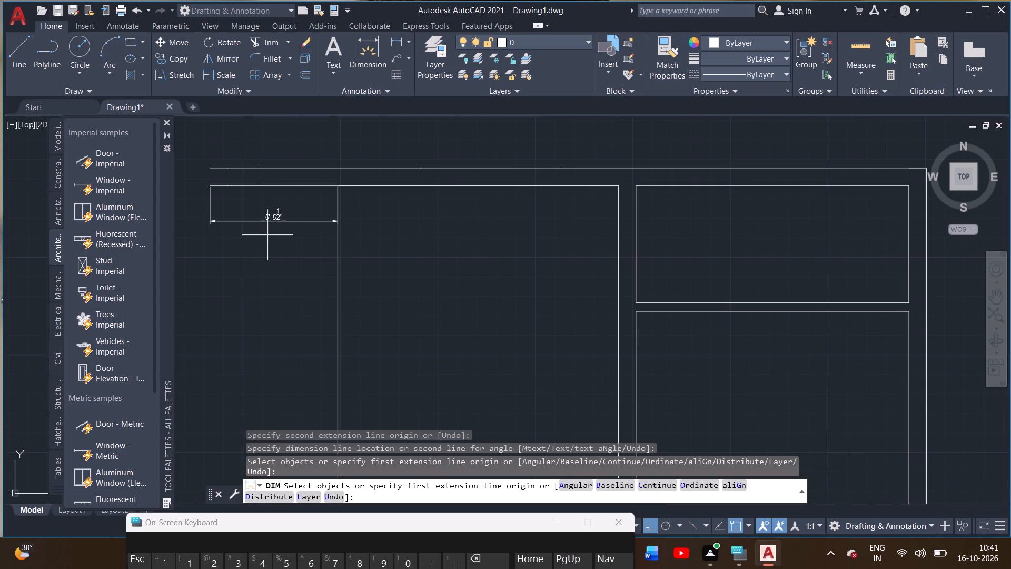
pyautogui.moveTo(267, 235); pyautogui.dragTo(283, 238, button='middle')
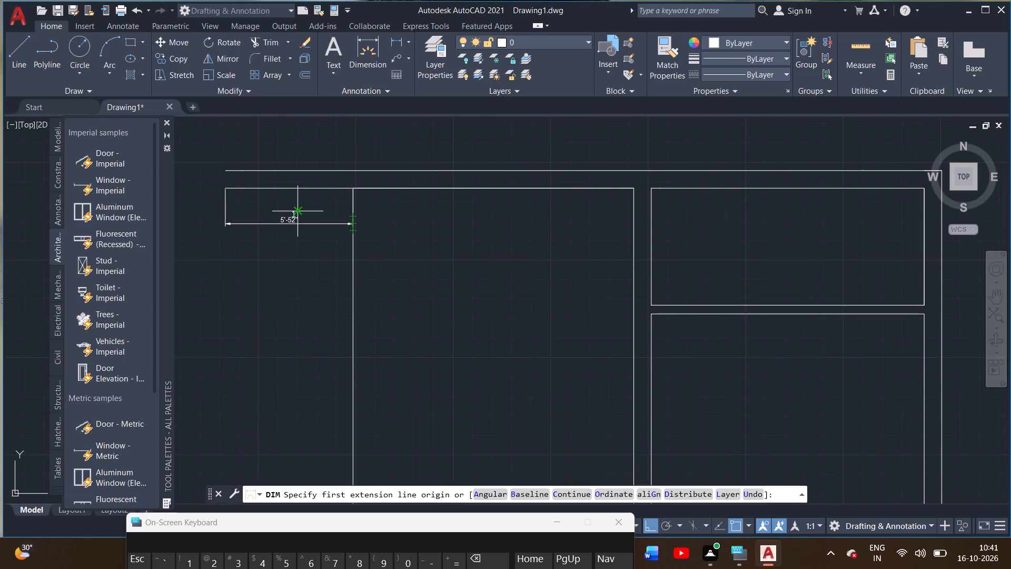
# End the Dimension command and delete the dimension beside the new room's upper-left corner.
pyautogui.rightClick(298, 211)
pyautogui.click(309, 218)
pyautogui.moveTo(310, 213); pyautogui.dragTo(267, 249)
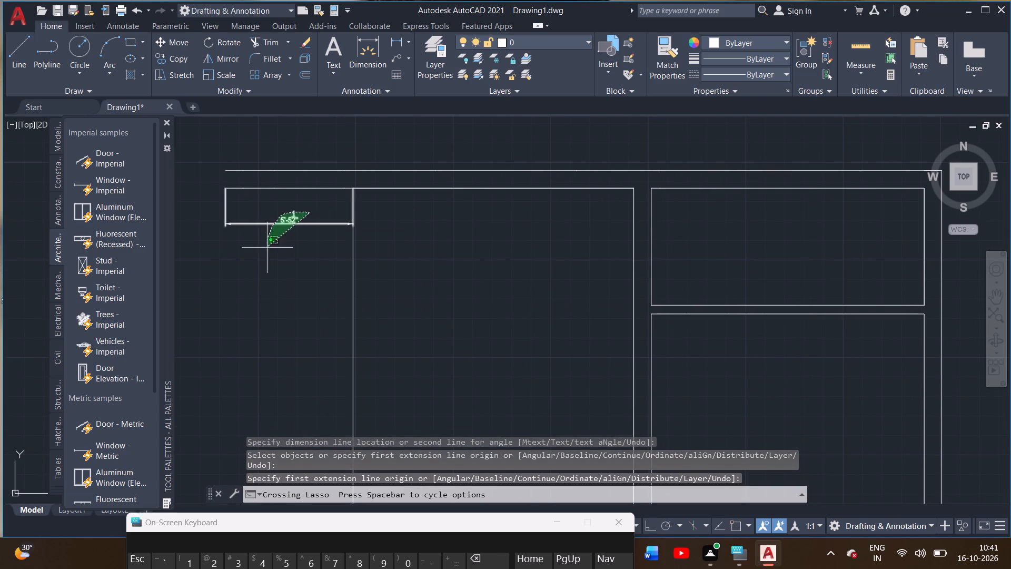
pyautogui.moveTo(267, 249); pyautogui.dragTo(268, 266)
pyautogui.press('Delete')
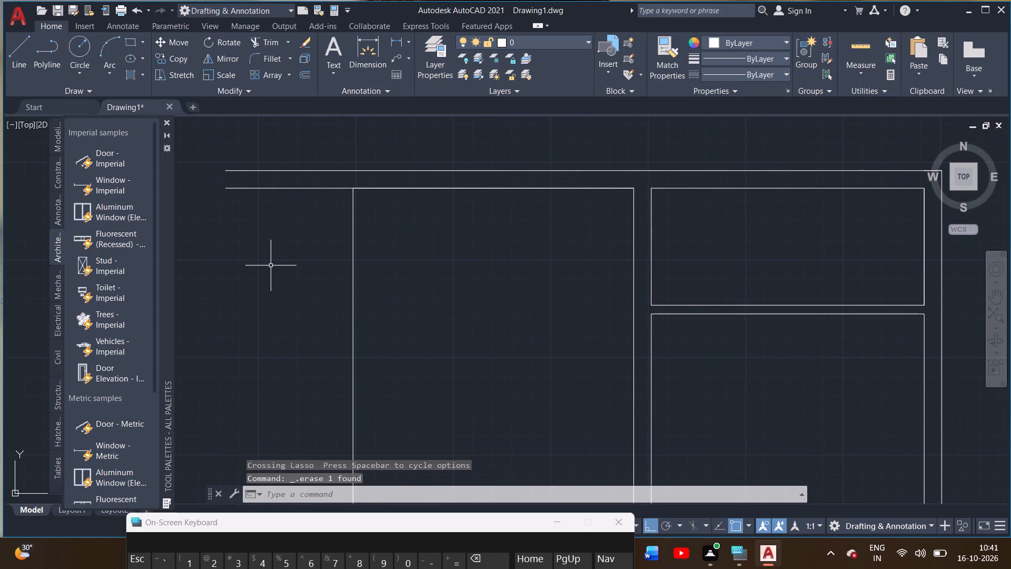
# Draw a vertical line from the outer top wall line's left end down to the level of the new room's bottom edge.
pyautogui.click(9, 46)
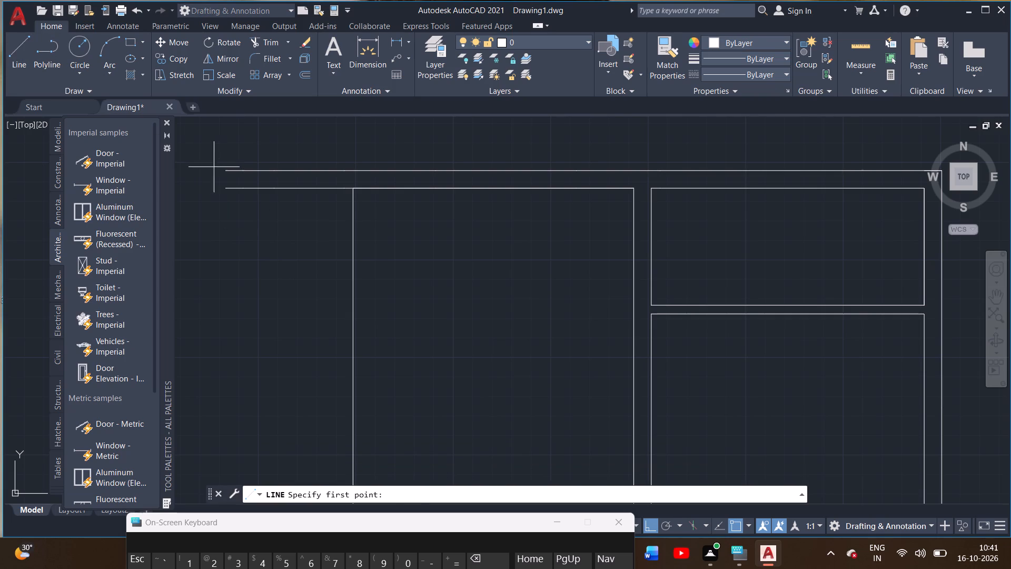
pyautogui.click(226, 170)
pyautogui.scroll(-2, 196, 368)
pyautogui.moveTo(198, 376); pyautogui.dragTo(215, 322, button='middle')
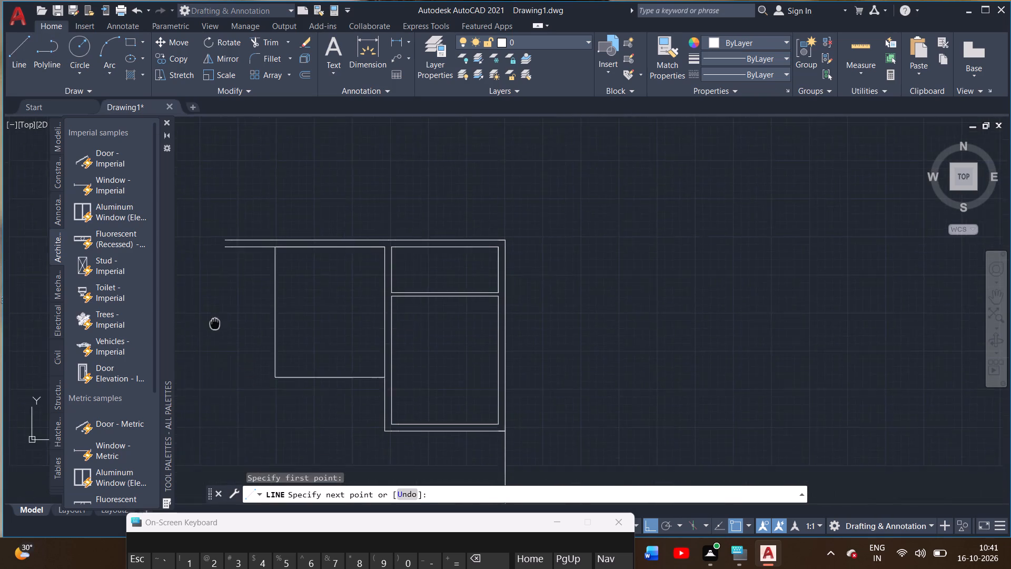
pyautogui.moveTo(215, 322); pyautogui.dragTo(219, 307, button='middle')
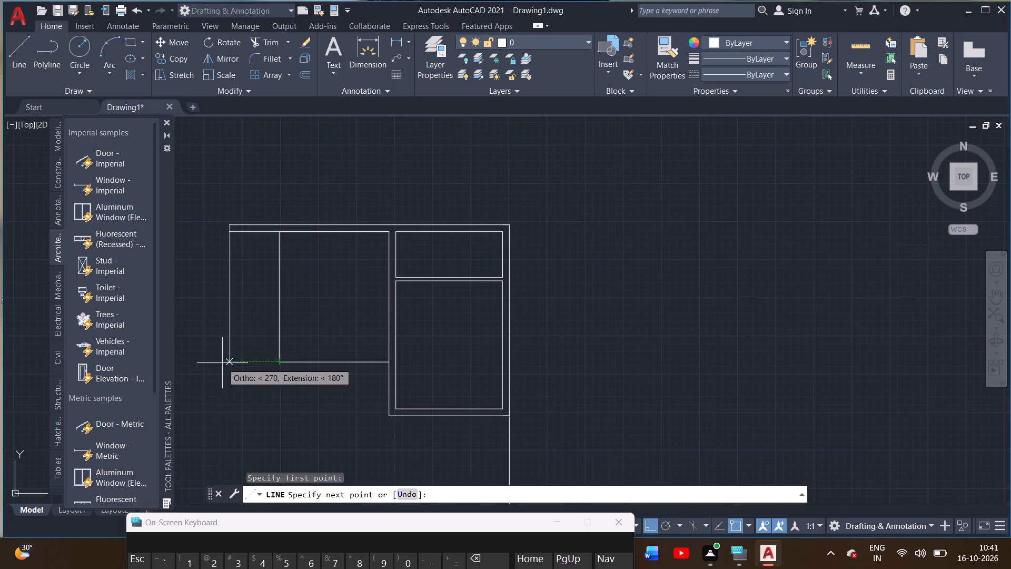
pyautogui.click(231, 362)
pyautogui.rightClick(229, 361)
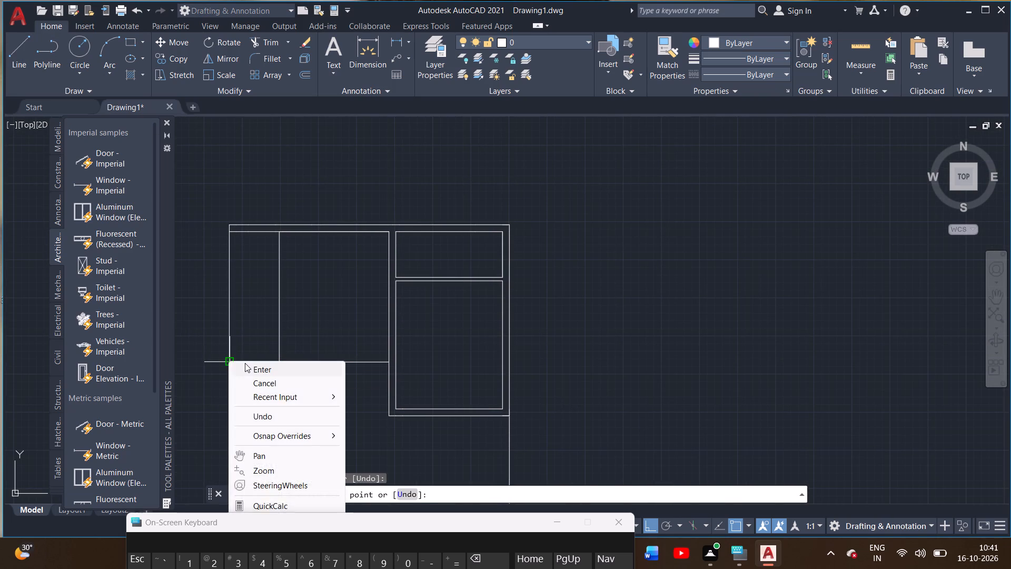
pyautogui.click(245, 363)
# Offset the new left vertical wall line 9" inward, toward the rooms.
pyautogui.click(229, 328)
pyautogui.write('off')
pyautogui.press('Return')
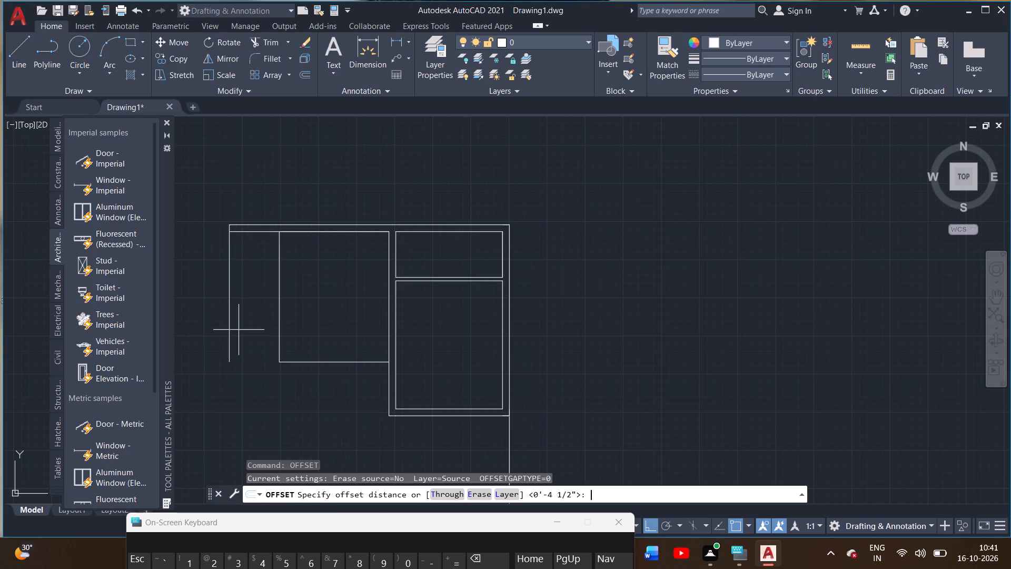
pyautogui.press('9')
pyautogui.hotkey('shift', '"')
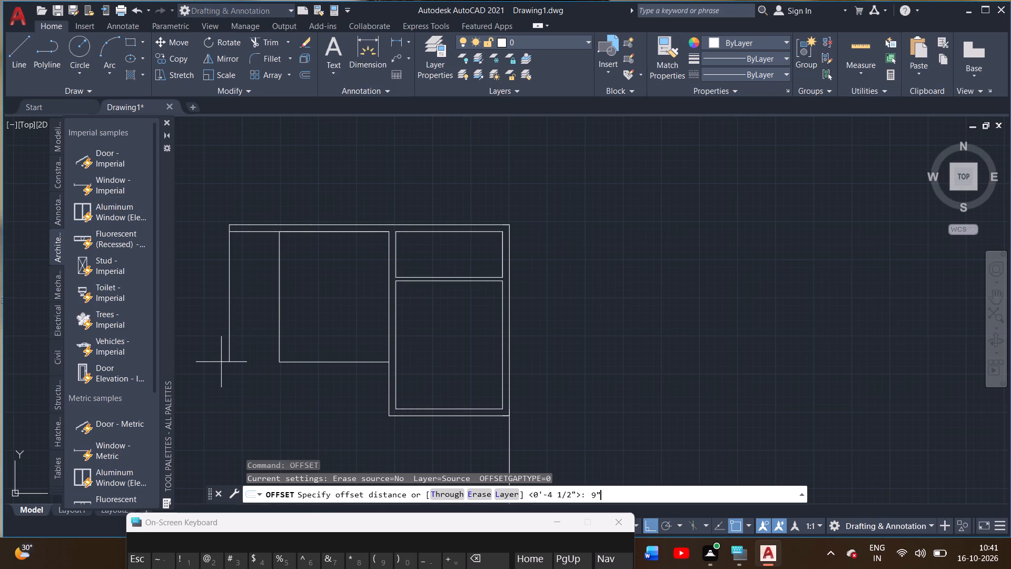
pyautogui.press('Return')
pyautogui.click(251, 346)
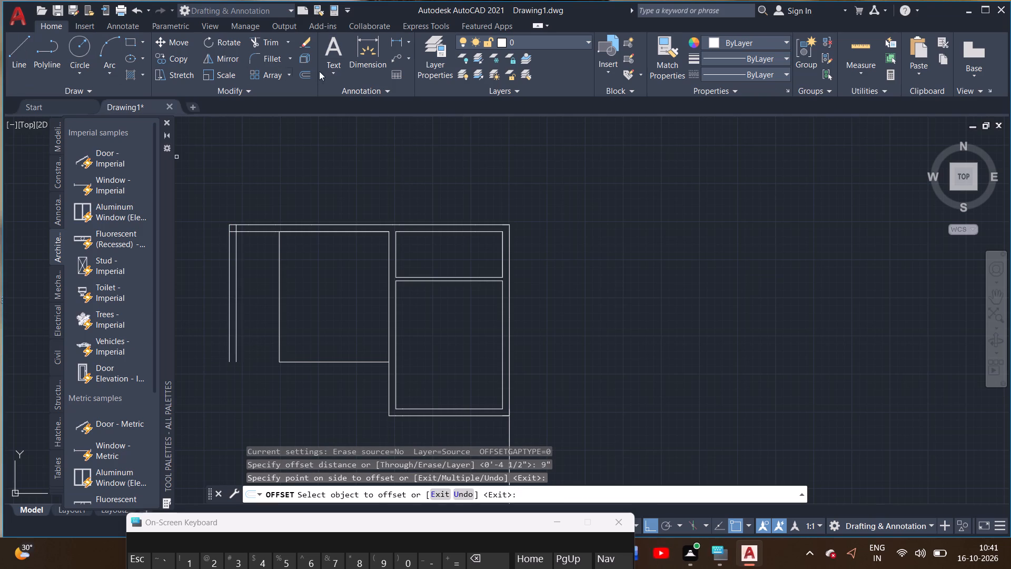
# Check the distance from the inner left wall line to the new room's upper-left corner with the Dimension command, without placing a dimension.
pyautogui.click(351, 61)
pyautogui.scroll(3, 251, 211)
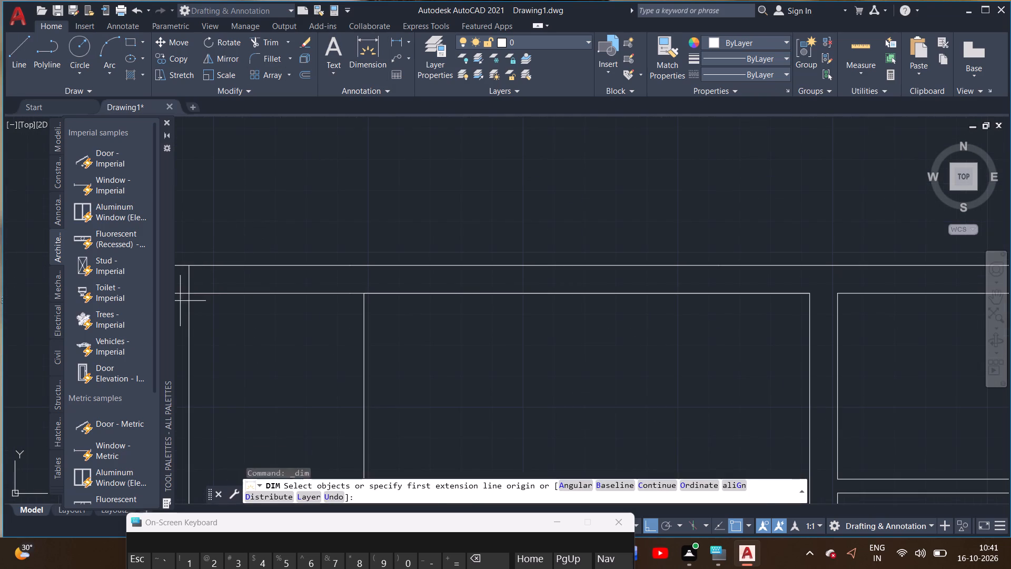
pyautogui.click(190, 291)
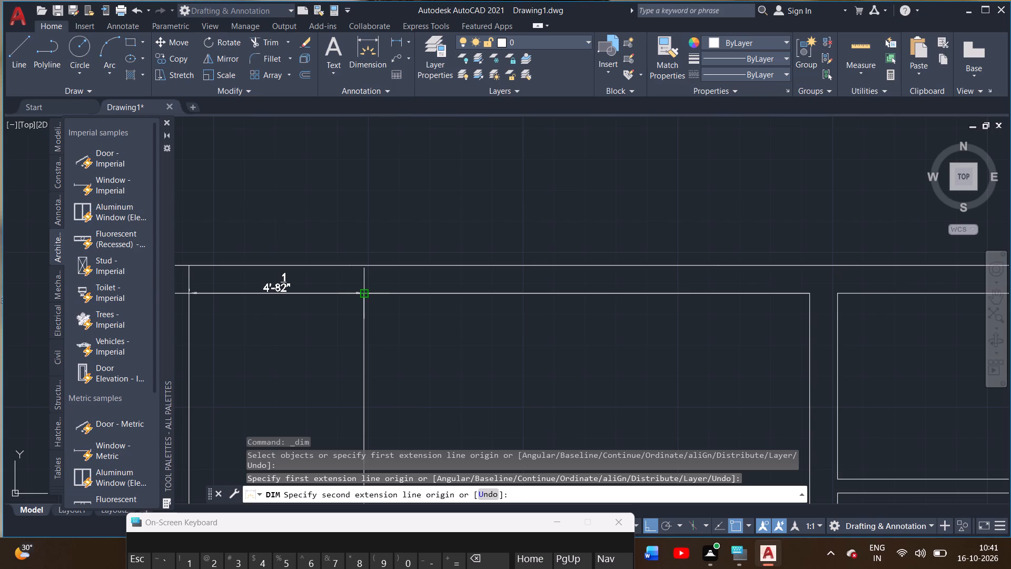
pyautogui.rightClick(304, 320)
pyautogui.click(323, 325)
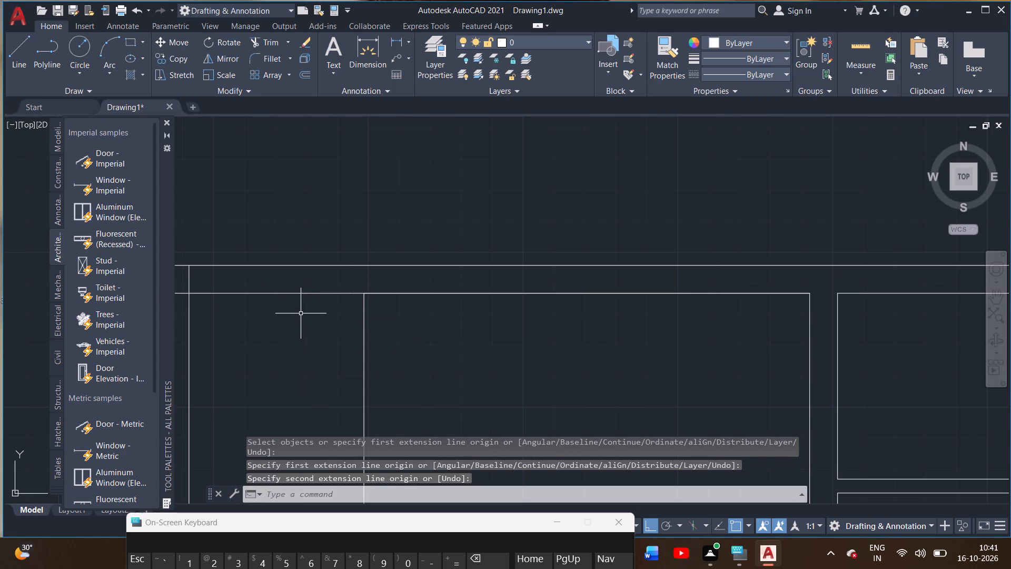
pyautogui.moveTo(300, 313); pyautogui.dragTo(337, 296, button='middle')
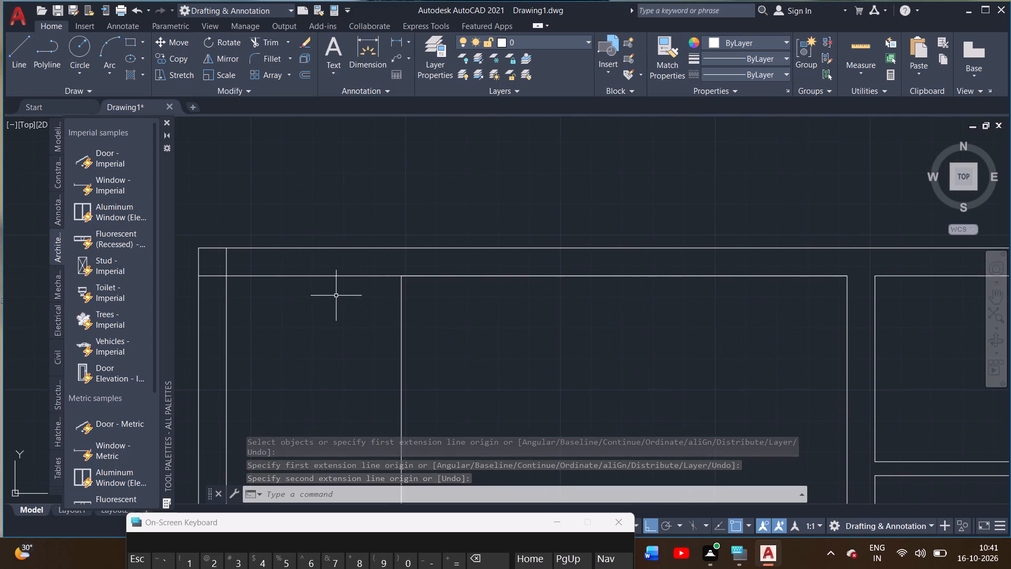
pyautogui.click(348, 27)
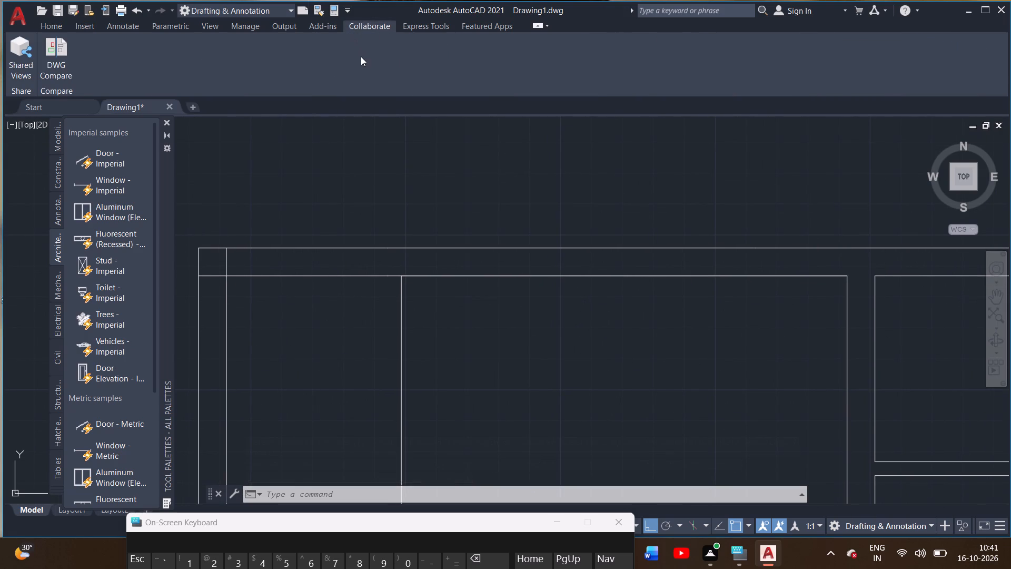
pyautogui.doubleClick(59, 26)
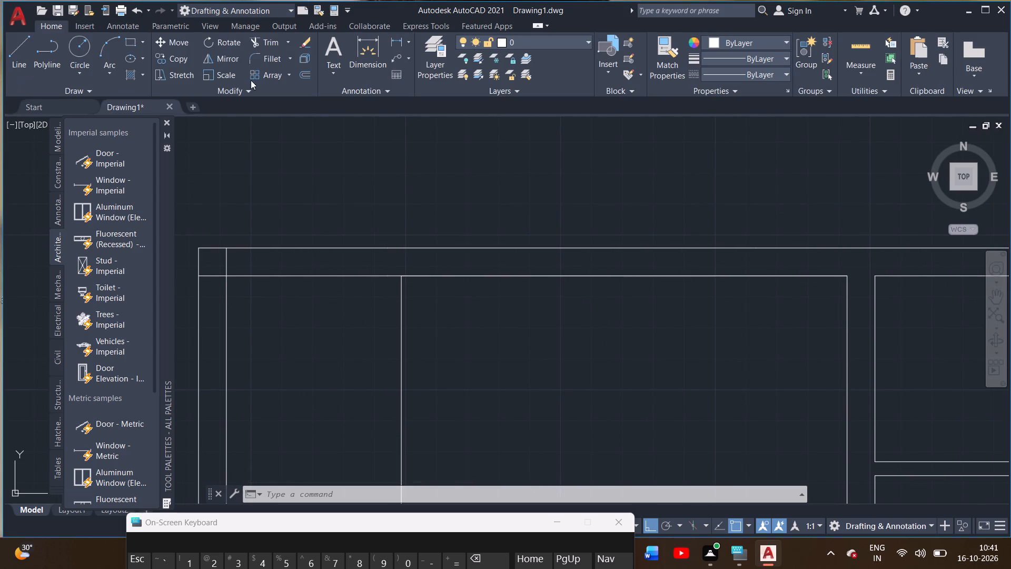
pyautogui.click(354, 50)
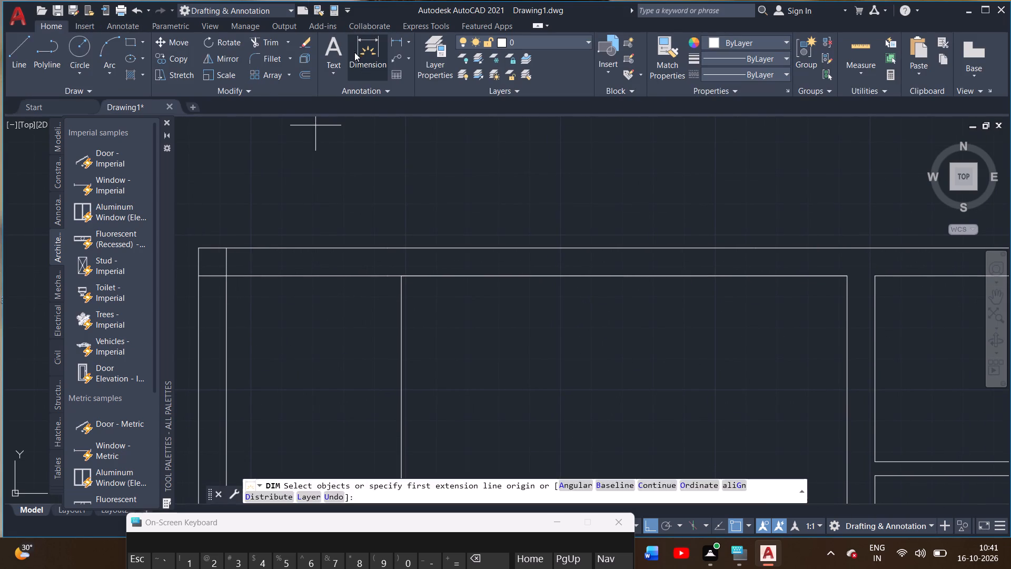
pyautogui.click(225, 276)
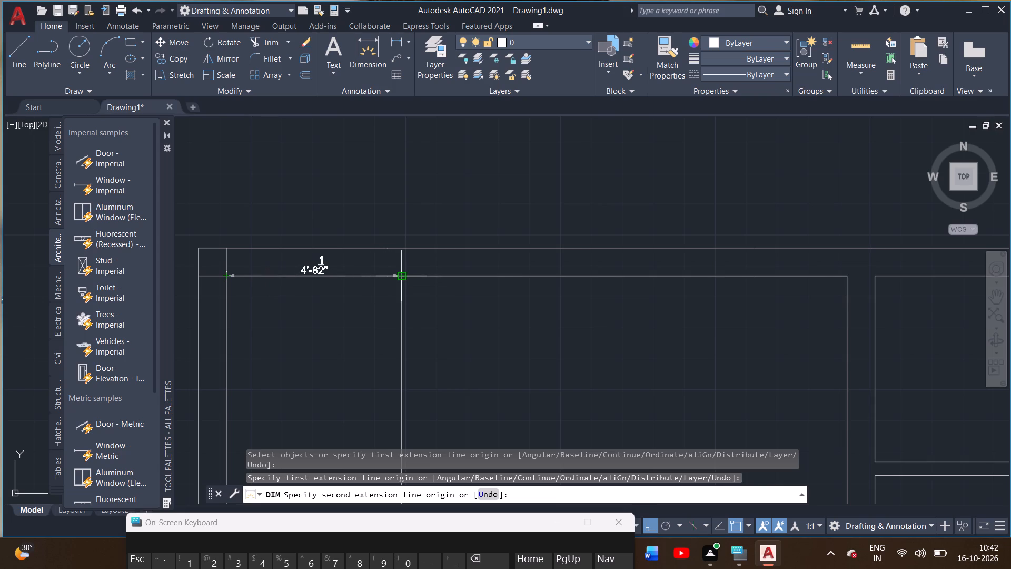
pyautogui.rightClick(365, 302)
pyautogui.click(381, 308)
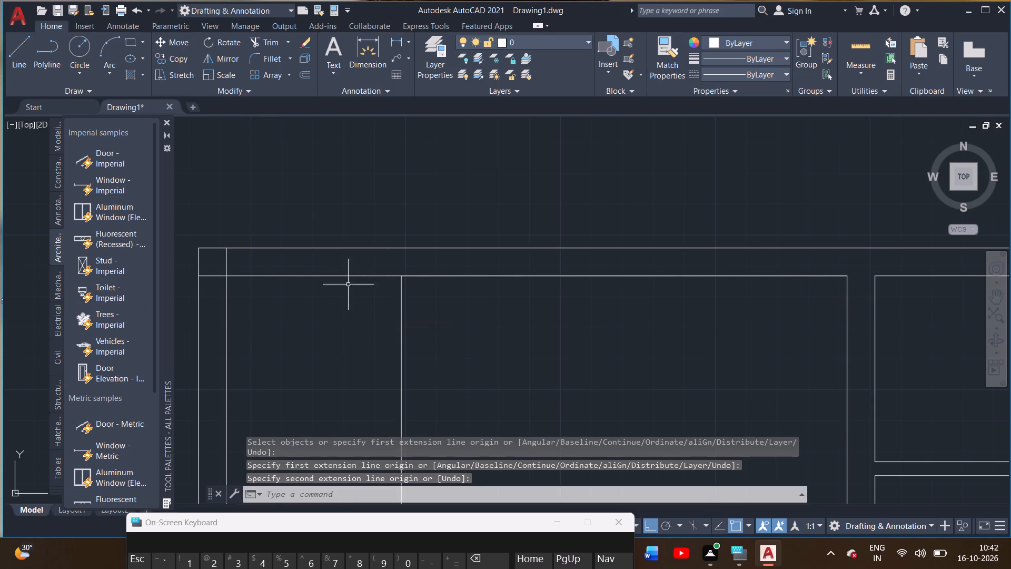
# Start a line at the new room's upper-left corner on the inner top wall line.
pyautogui.click(9, 71)
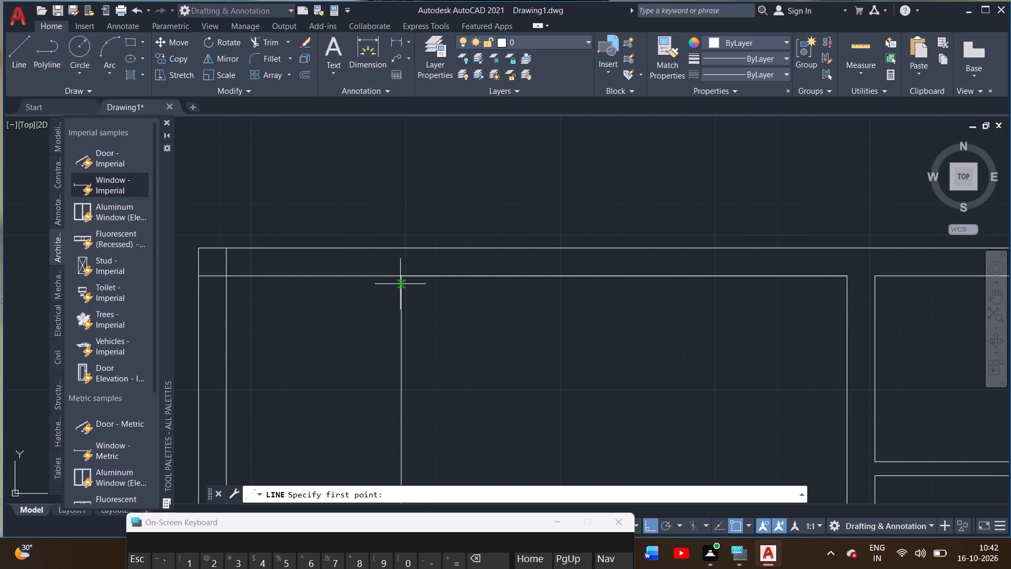
pyautogui.click(399, 279)
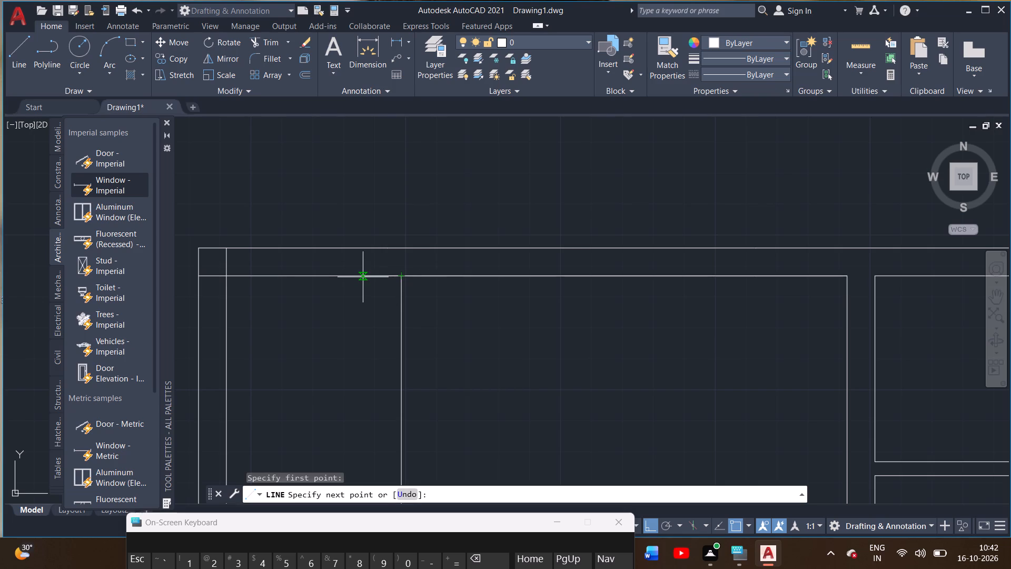
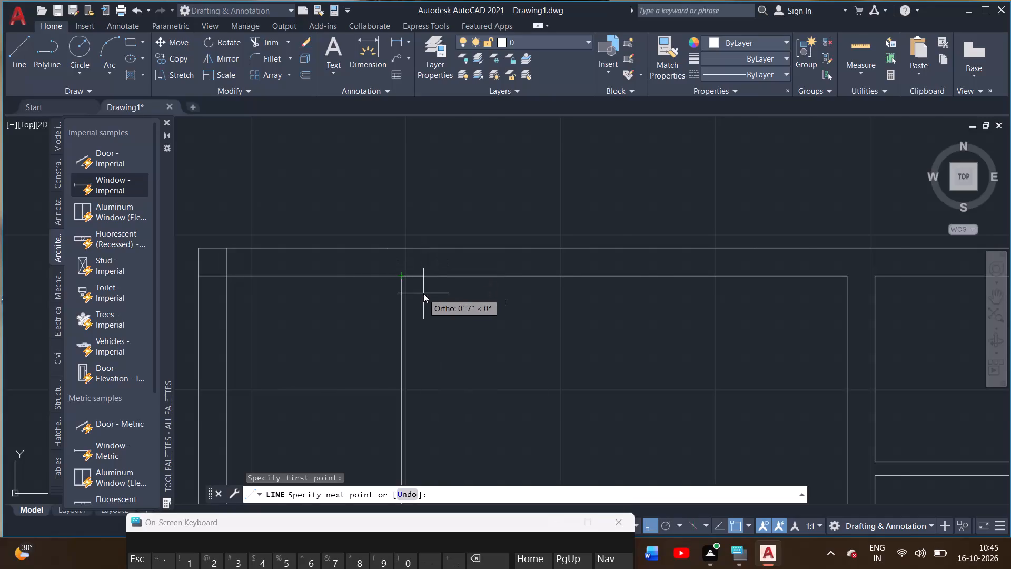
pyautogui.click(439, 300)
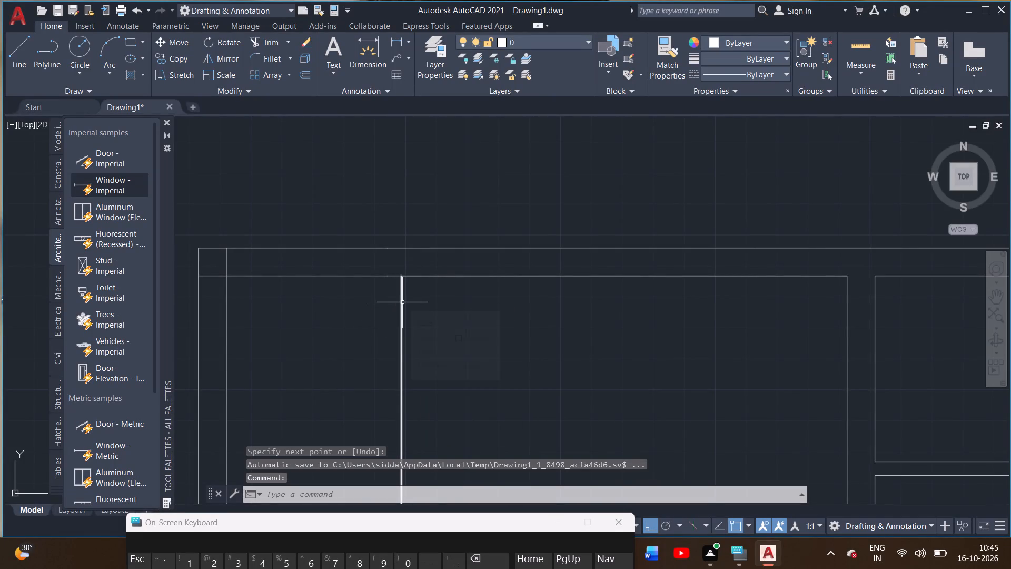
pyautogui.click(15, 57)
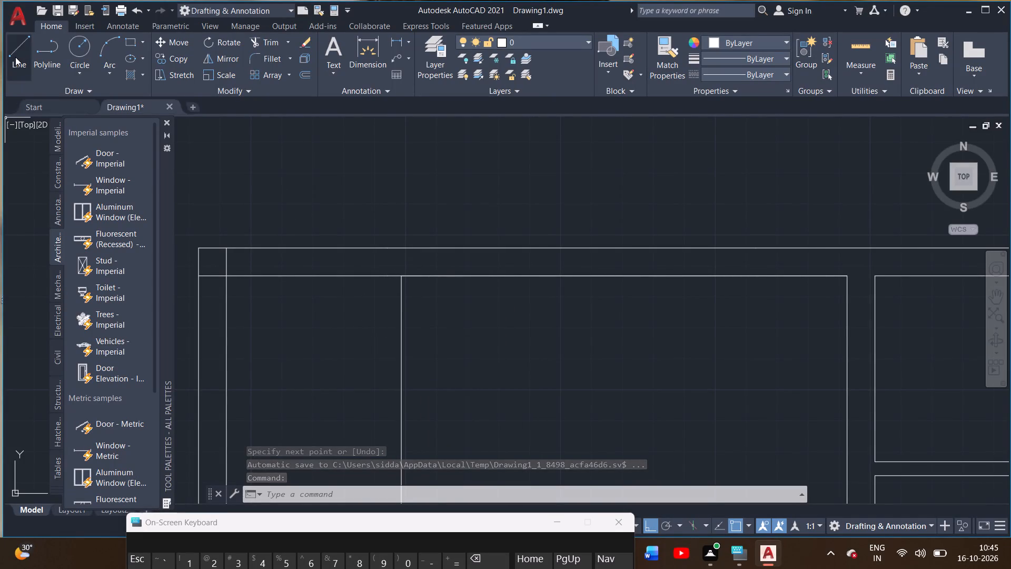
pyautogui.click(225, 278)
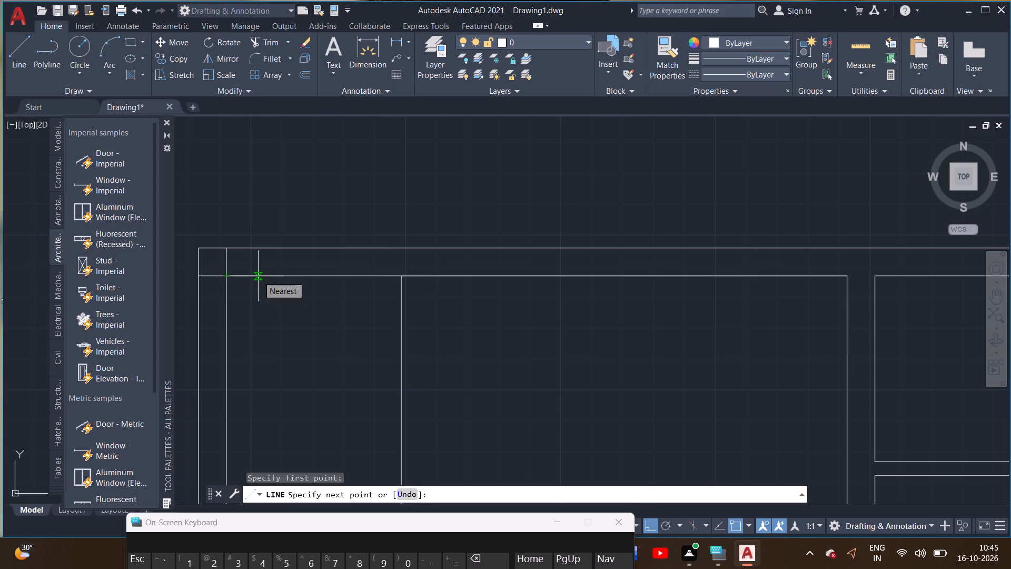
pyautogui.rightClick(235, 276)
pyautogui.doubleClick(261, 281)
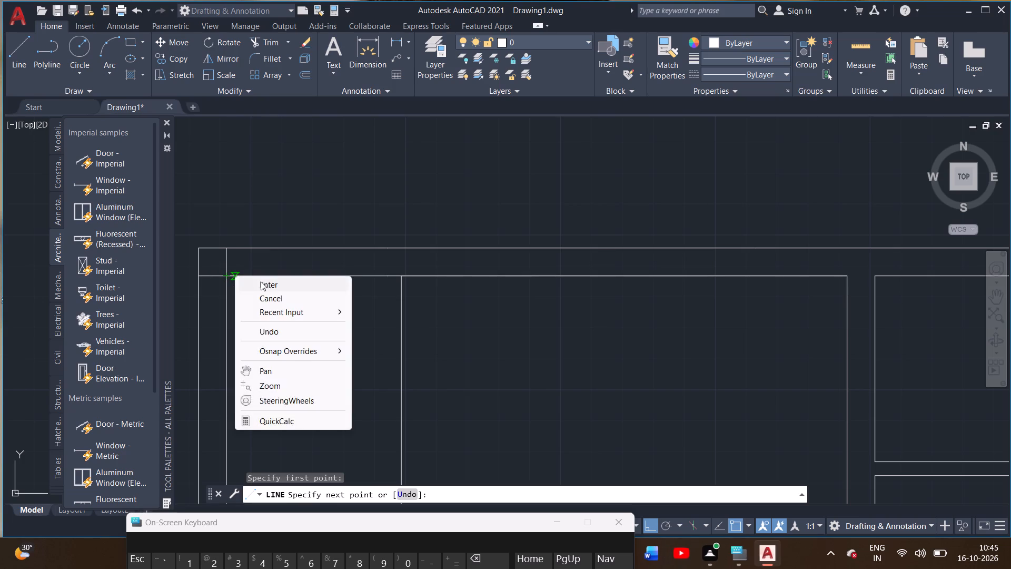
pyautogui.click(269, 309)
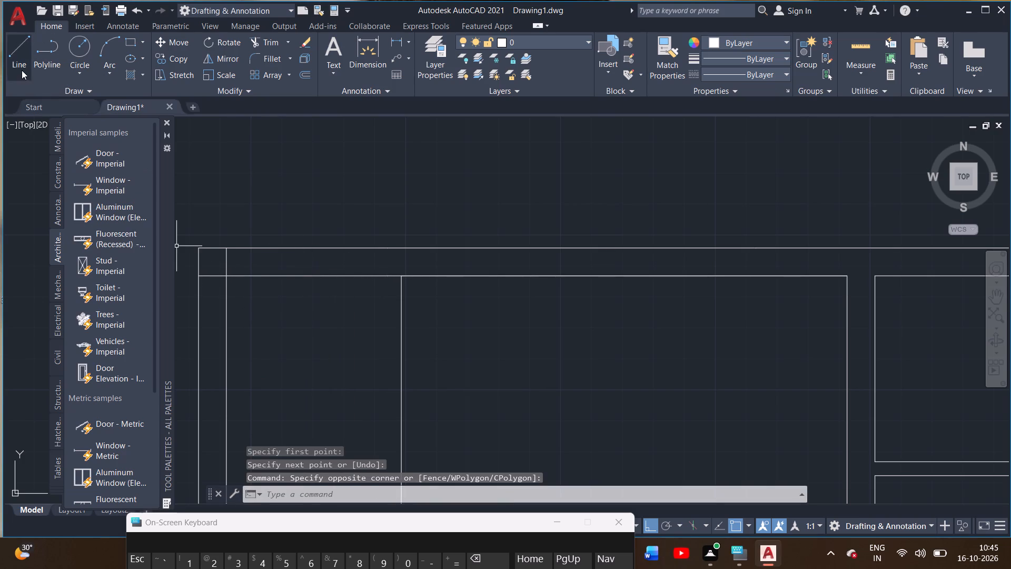
# Offset the new room's left vertical line 5" outward, toward the left wall.
pyautogui.click(402, 339)
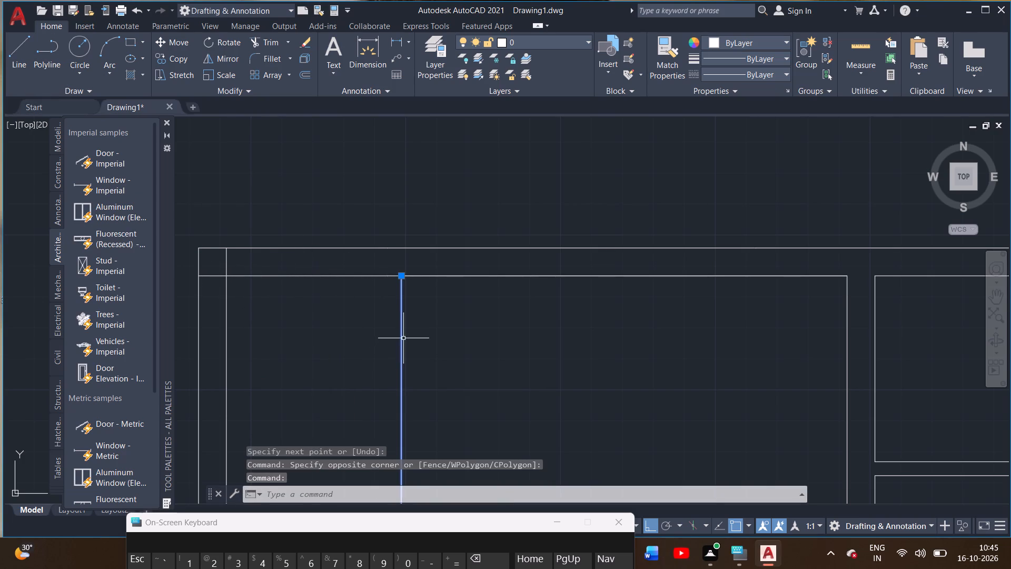
pyautogui.write('off')
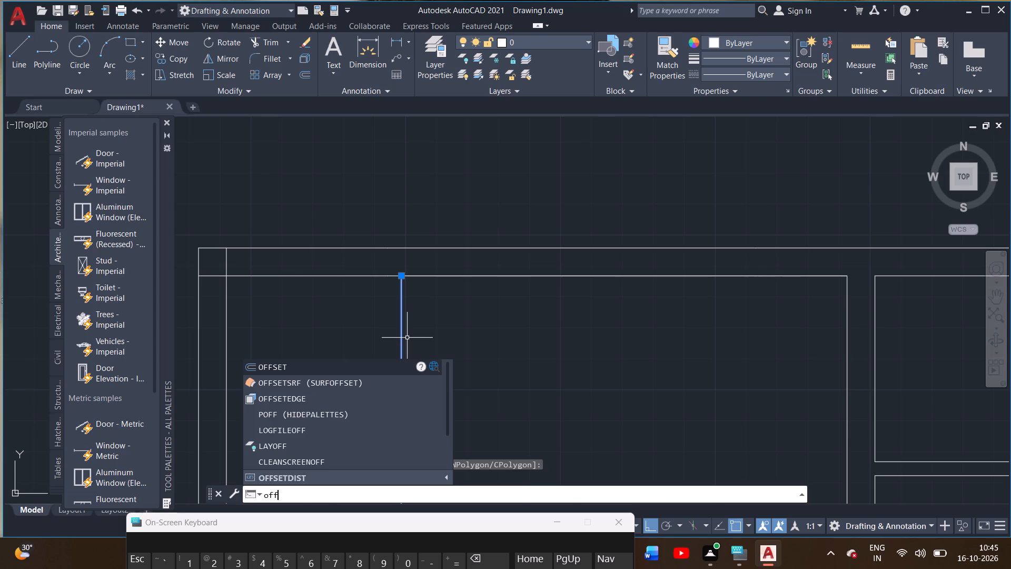
pyautogui.press('Return')
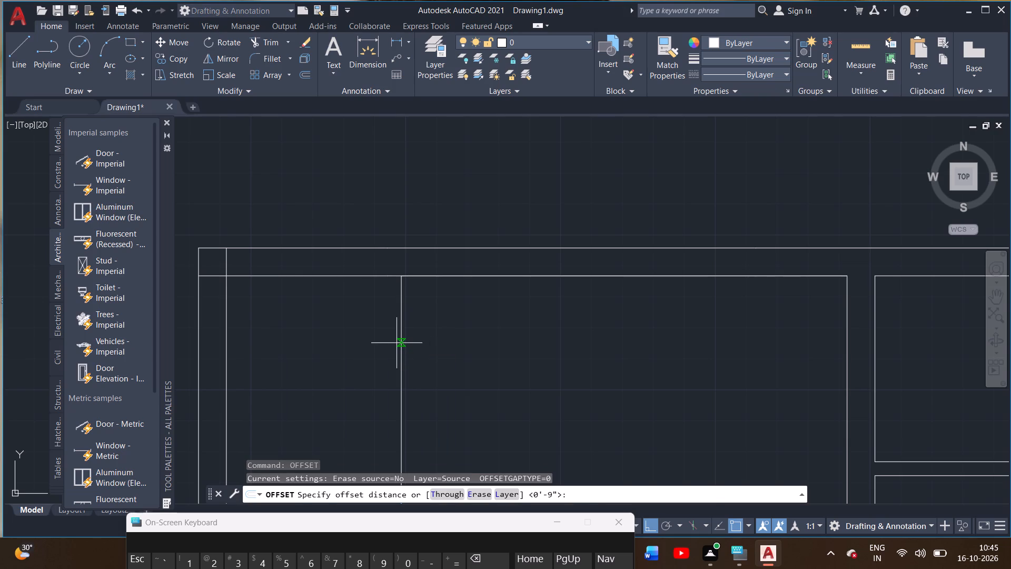
pyautogui.press('5')
pyautogui.hotkey('shift', '"')
pyautogui.press('Return')
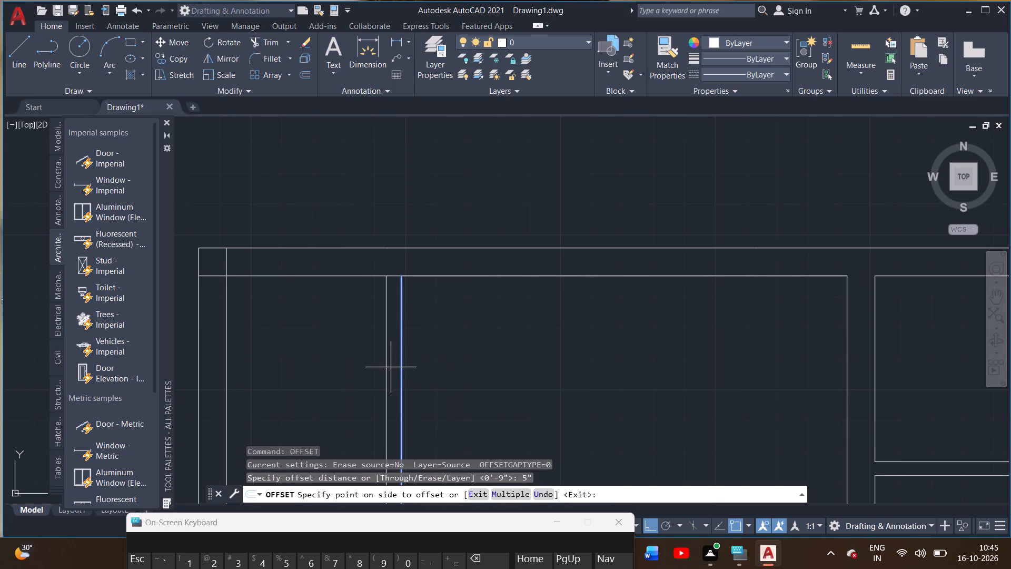
pyautogui.click(390, 367)
pyautogui.rightClick(354, 377)
pyautogui.click(365, 382)
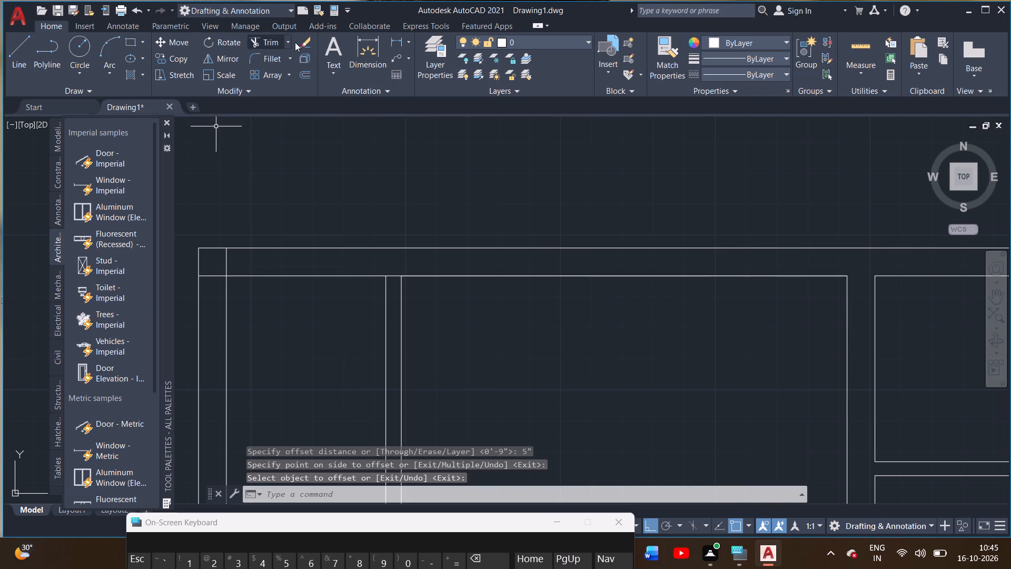
# Check the distance from the offset partition line's top end to the left wall with the Dimension command, without placing a dimension.
pyautogui.click(368, 58)
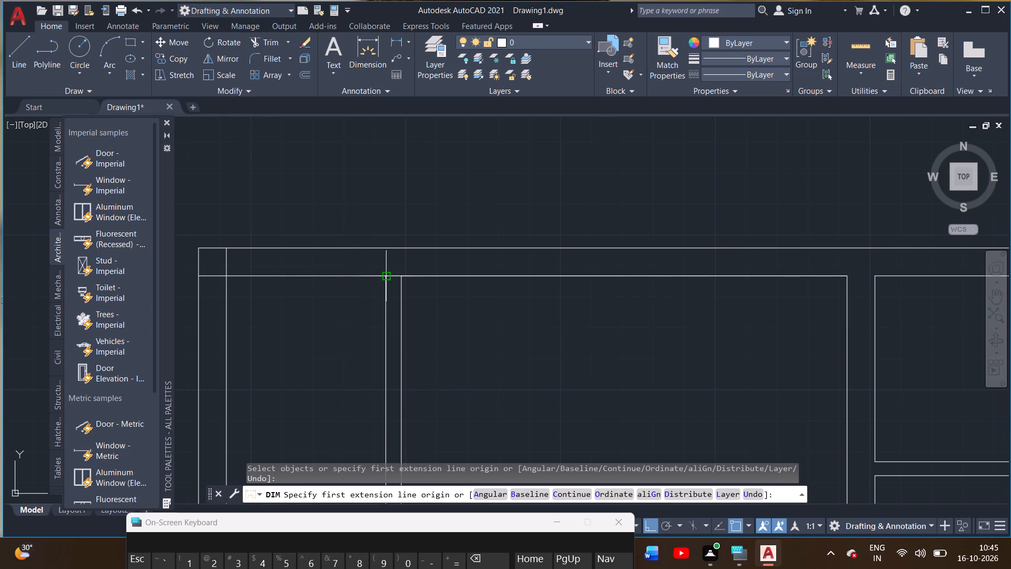
pyautogui.click(382, 278)
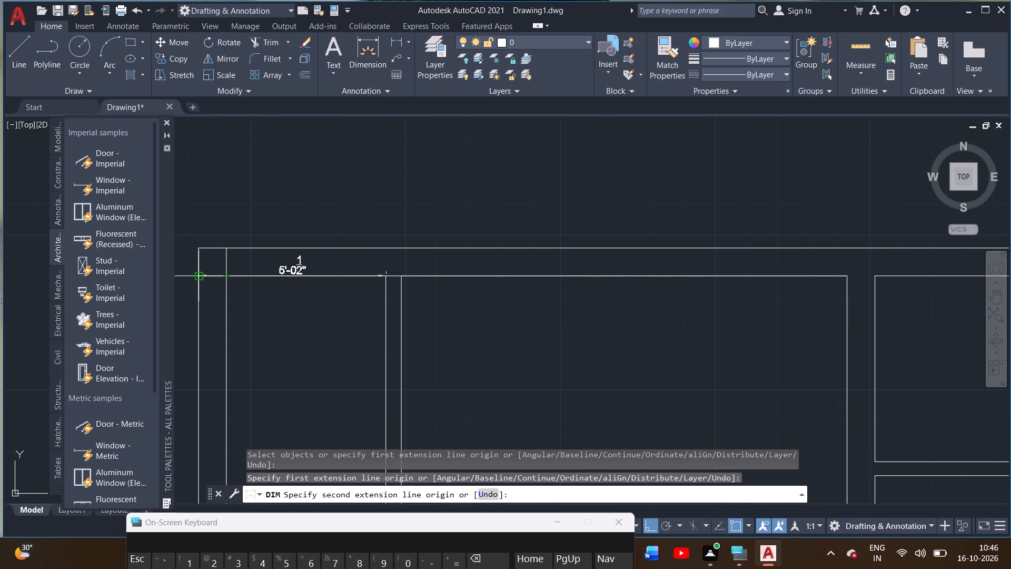
pyautogui.rightClick(254, 296)
pyautogui.click(263, 302)
# Draw a line 4'8" leftward from the offset partition line's top end and continue it down just past the room's bottom edge.
pyautogui.scroll(-2, 260, 307)
pyautogui.moveTo(263, 329); pyautogui.dragTo(262, 298, button='middle')
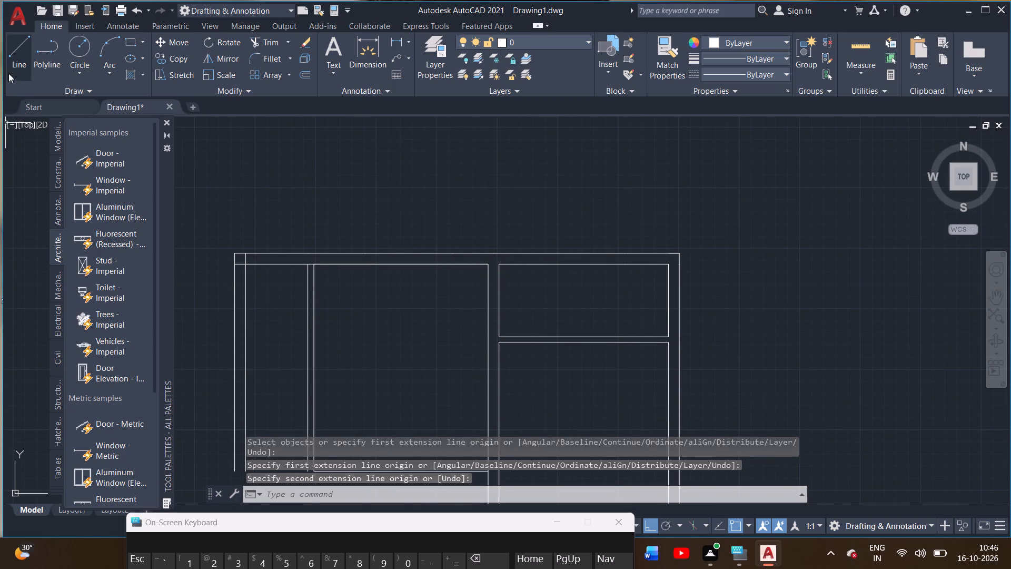
pyautogui.click(13, 62)
pyautogui.scroll(2, 291, 268)
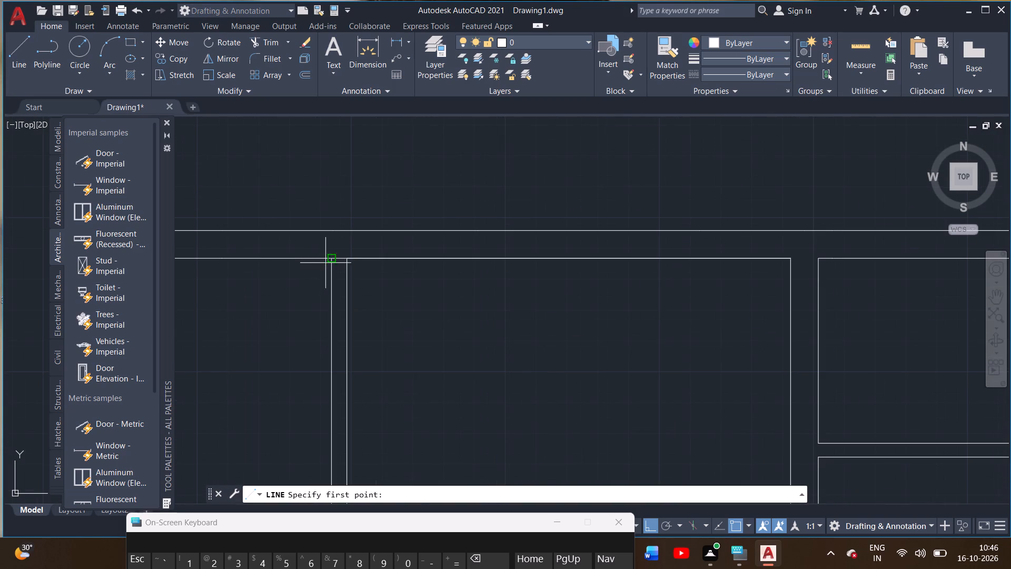
pyautogui.click(334, 260)
pyautogui.scroll(-2, 242, 268)
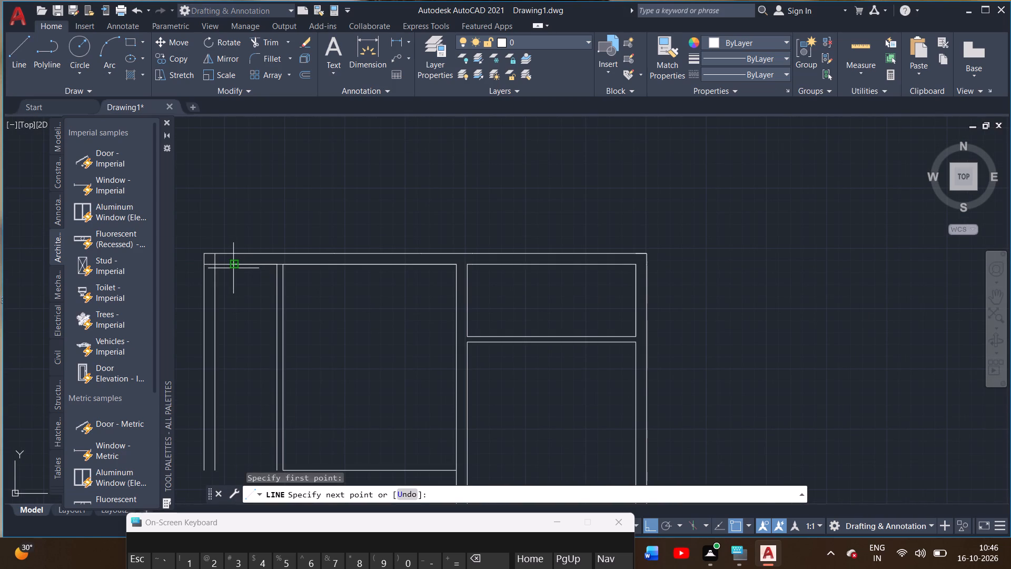
pyautogui.write("4'")
pyautogui.press('8')
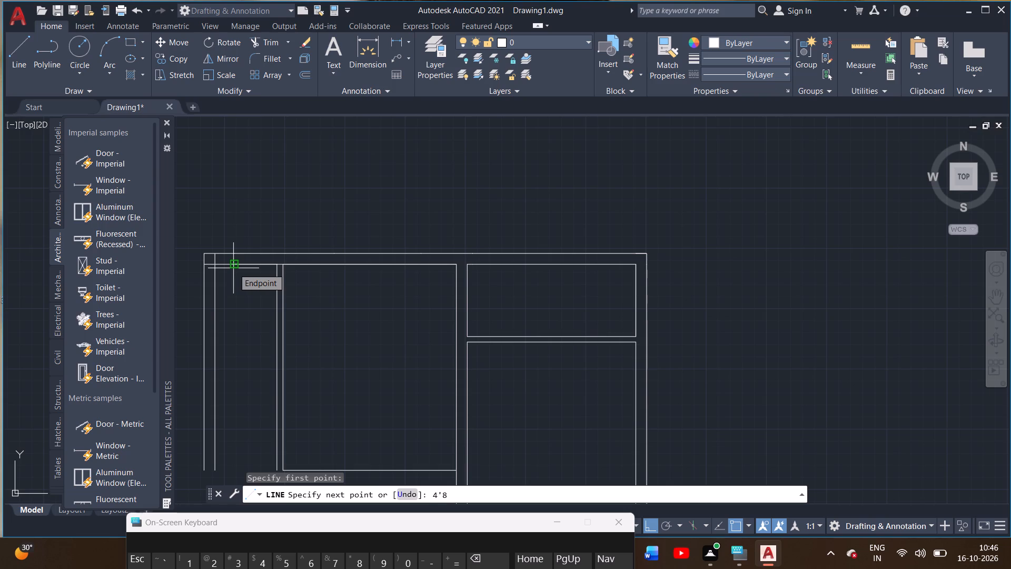
pyautogui.hotkey('shift', '"')
pyautogui.press('Return')
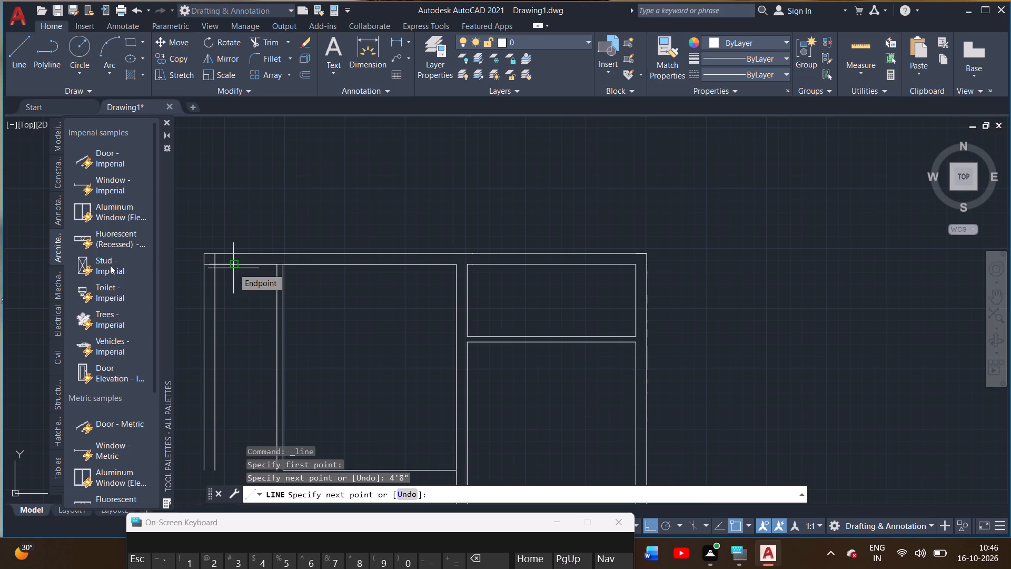
pyautogui.scroll(2, 200, 317)
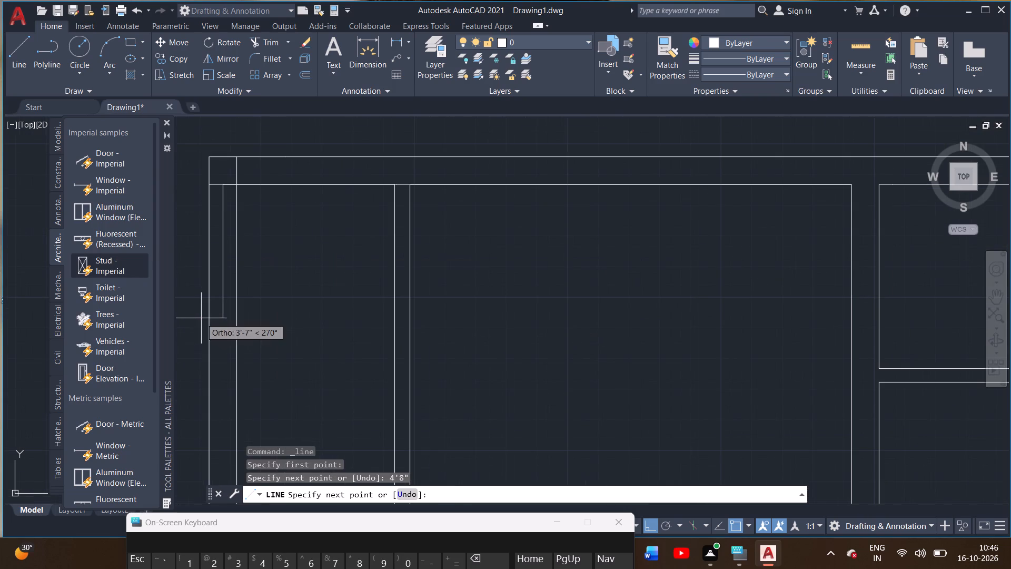
pyautogui.scroll(-2, 197, 419)
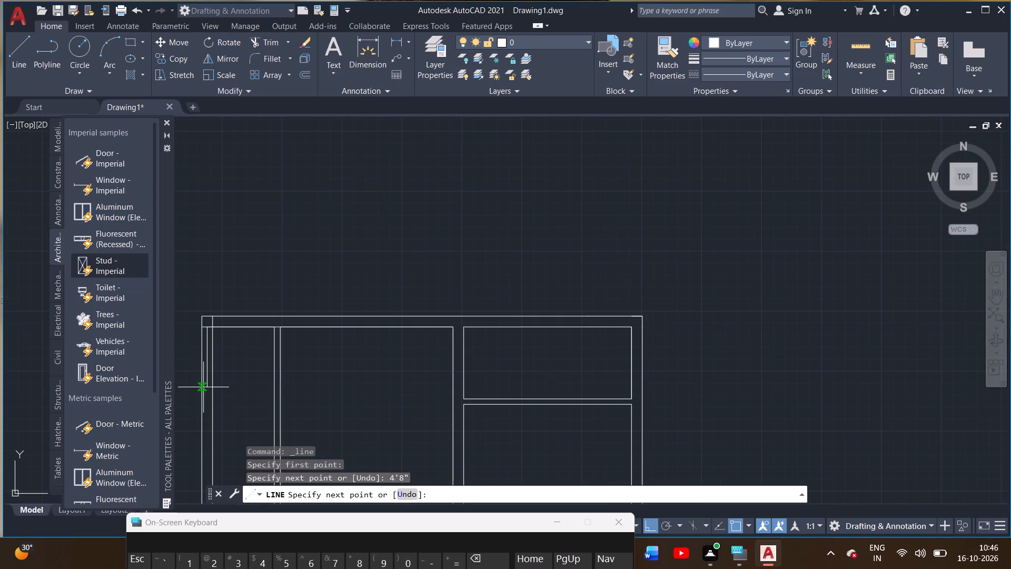
pyautogui.moveTo(203, 387); pyautogui.dragTo(222, 157, button='middle')
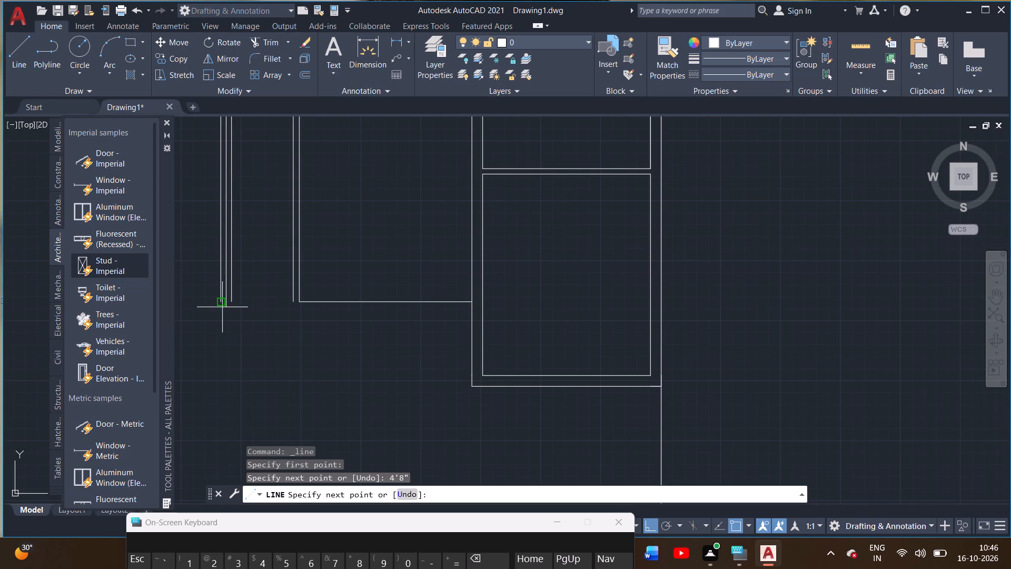
pyautogui.click(225, 309)
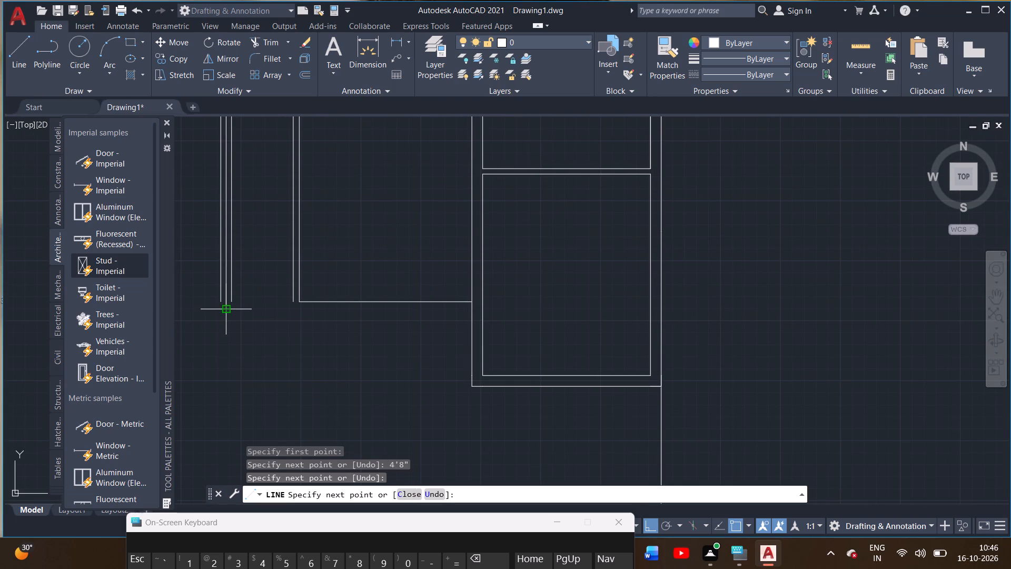
pyautogui.rightClick(226, 309)
pyautogui.click(239, 316)
# Delete the two earlier left wall lines on either side of the newly drawn vertical line.
pyautogui.moveTo(233, 250); pyautogui.dragTo(258, 359, button='middle')
pyautogui.moveTo(246, 228); pyautogui.dragTo(257, 252, button='middle')
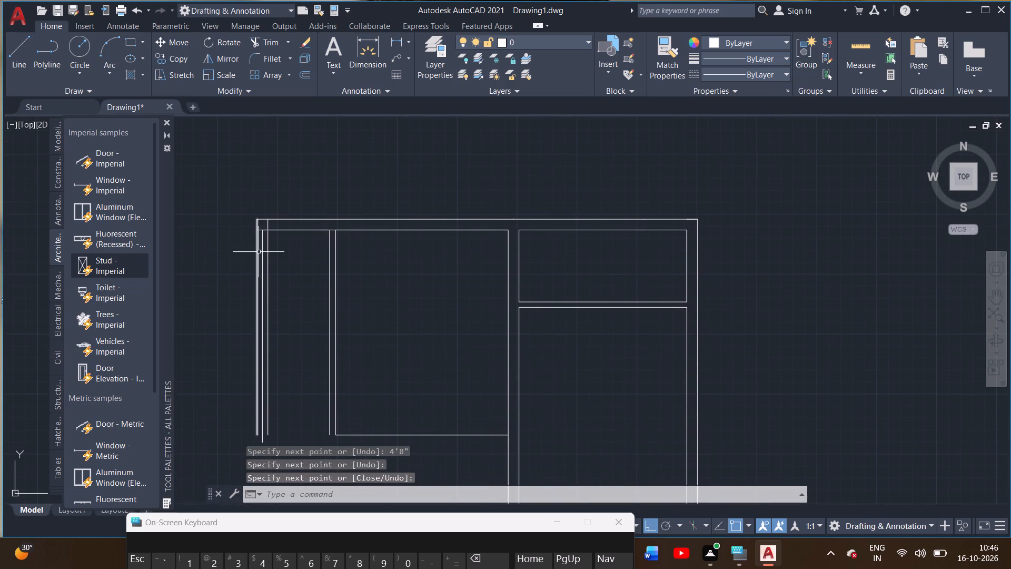
pyautogui.click(269, 249)
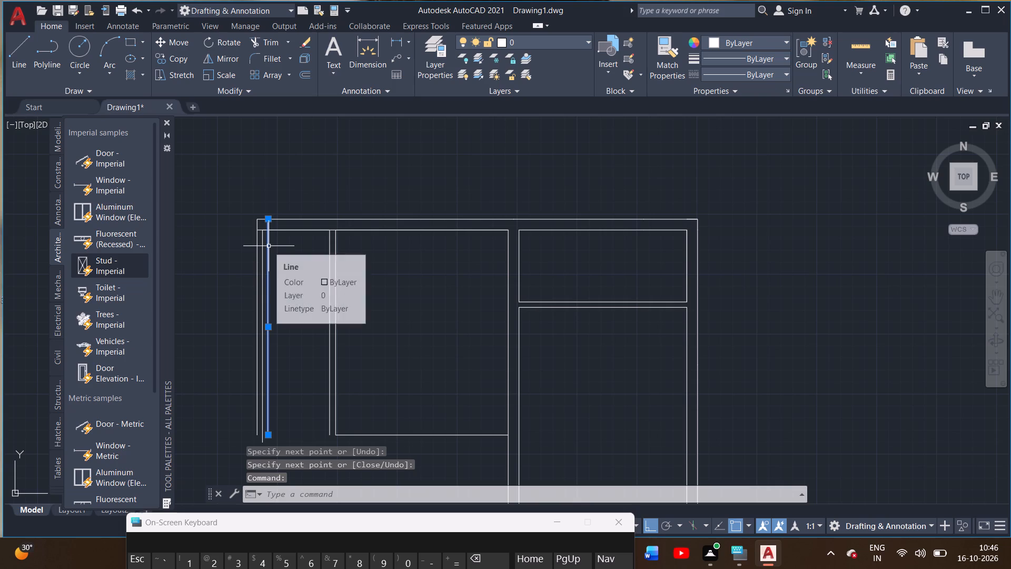
pyautogui.press('Delete')
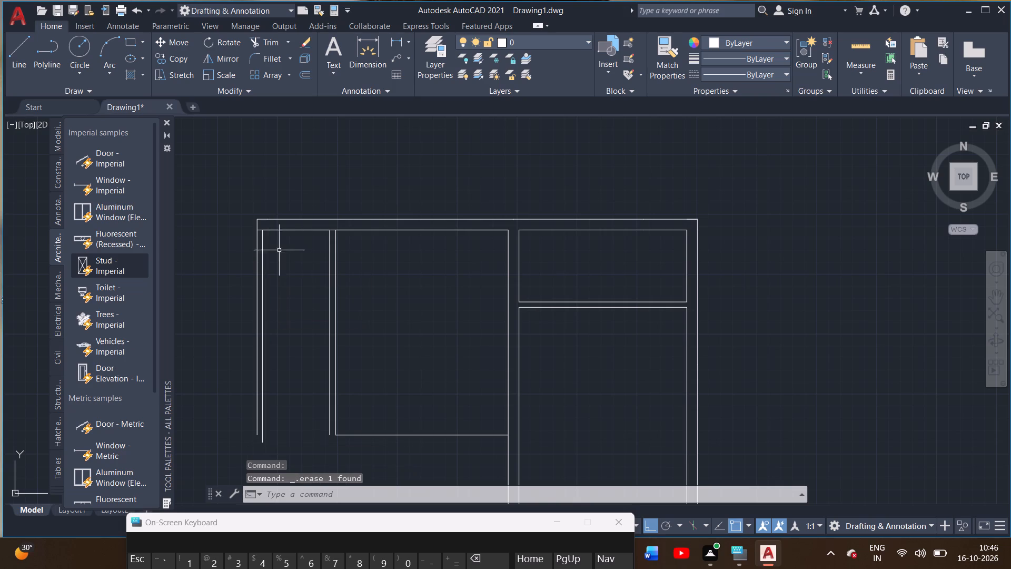
pyautogui.scroll(3, 257, 231)
pyautogui.doubleClick(251, 243)
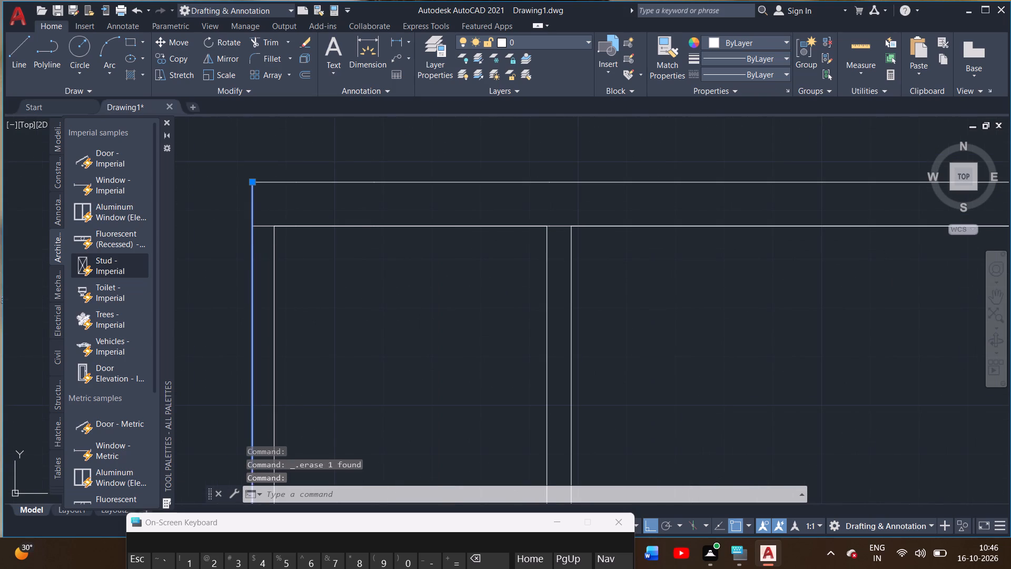
pyautogui.press('Delete')
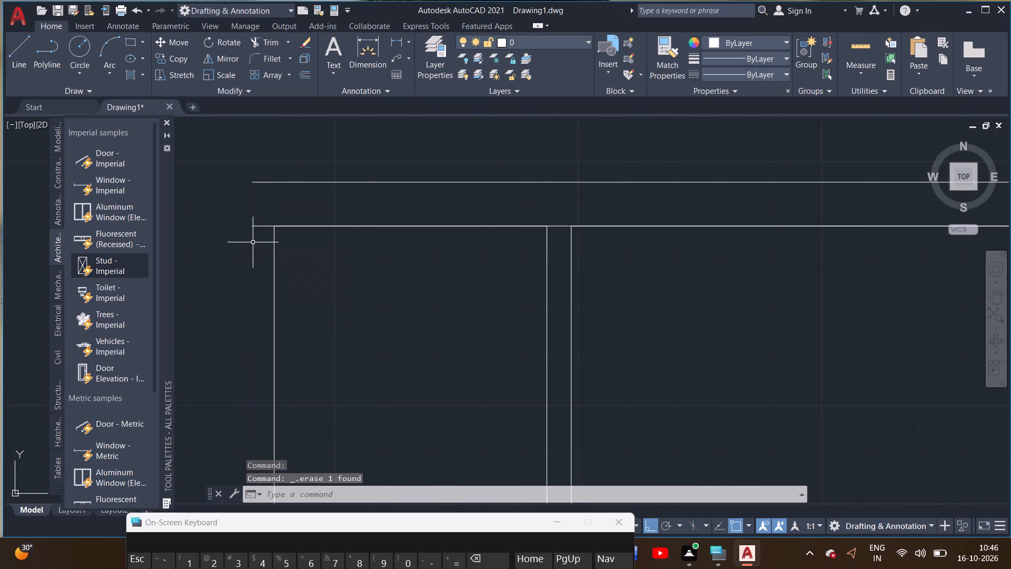
# Draw a line 9" leftward from the inner left wall line's top end and continue it down just past that line's bottom end.
pyautogui.scroll(1, 271, 153)
pyautogui.scroll(-3, 283, 106)
pyautogui.scroll(-2, 284, 256)
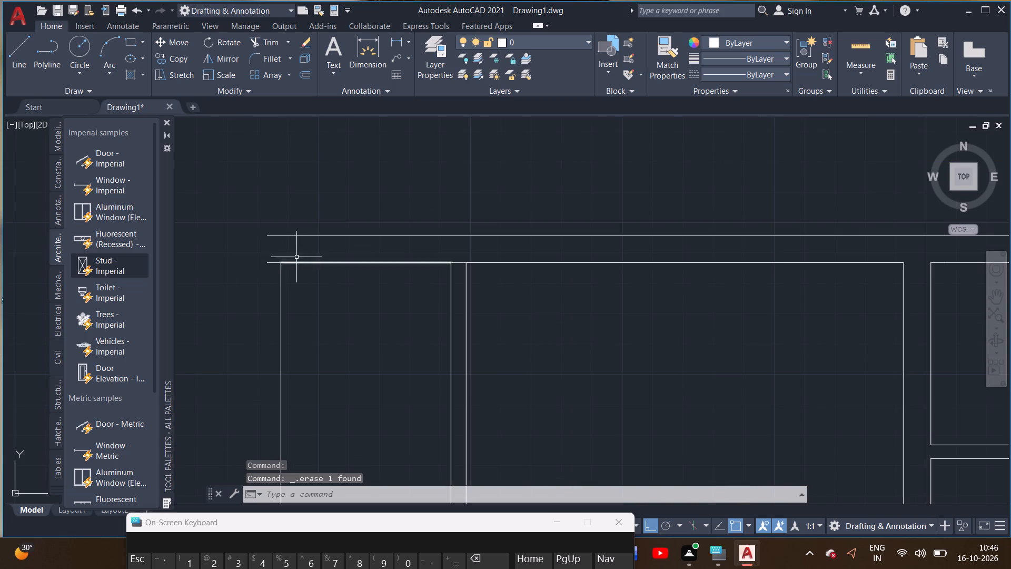
pyautogui.moveTo(298, 270); pyautogui.dragTo(357, 213, button='middle')
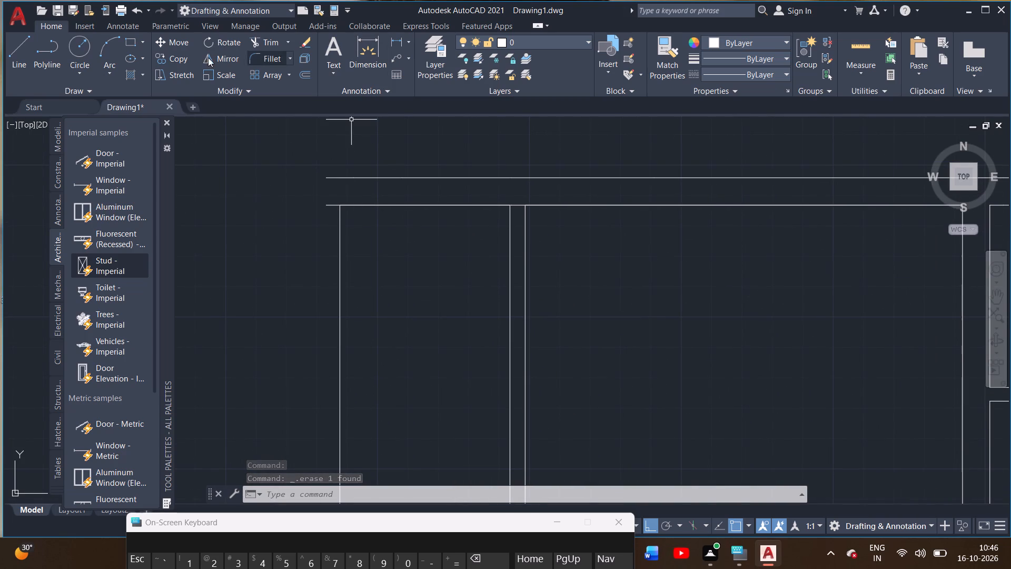
pyautogui.click(28, 56)
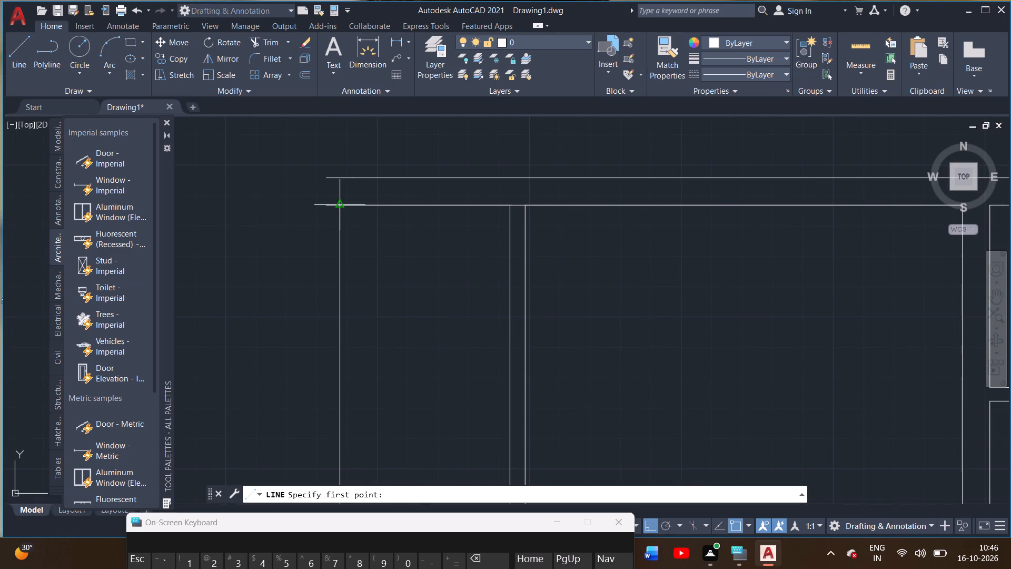
pyautogui.click(342, 205)
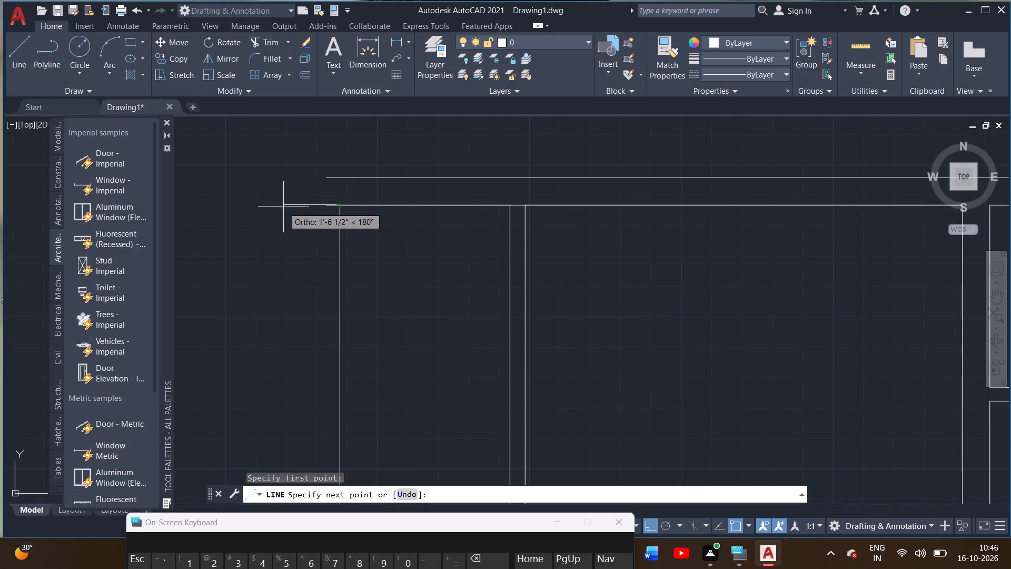
pyautogui.press('9')
pyautogui.hotkey('shift', '"')
pyautogui.press('Return')
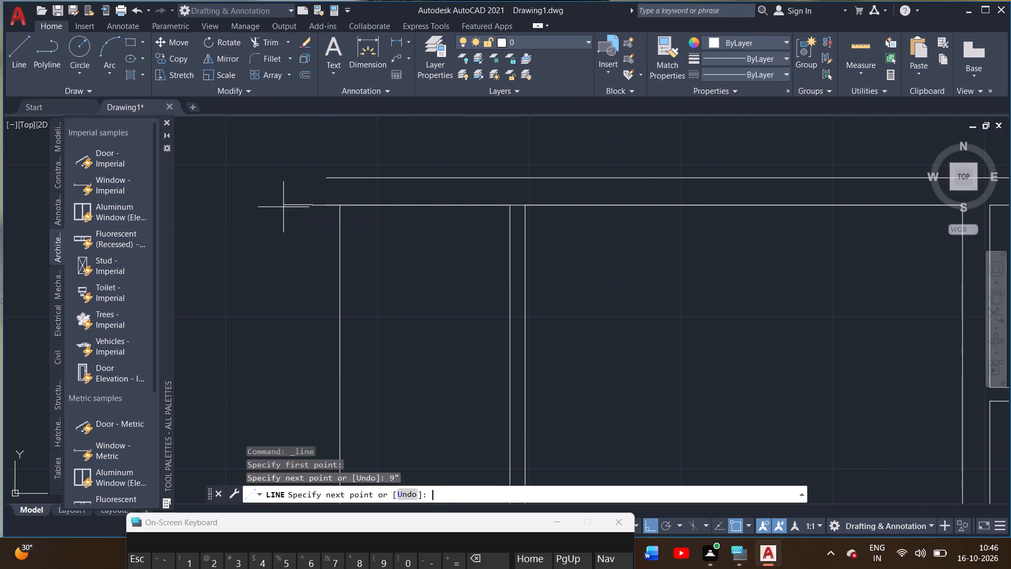
pyautogui.scroll(-1, 324, 358)
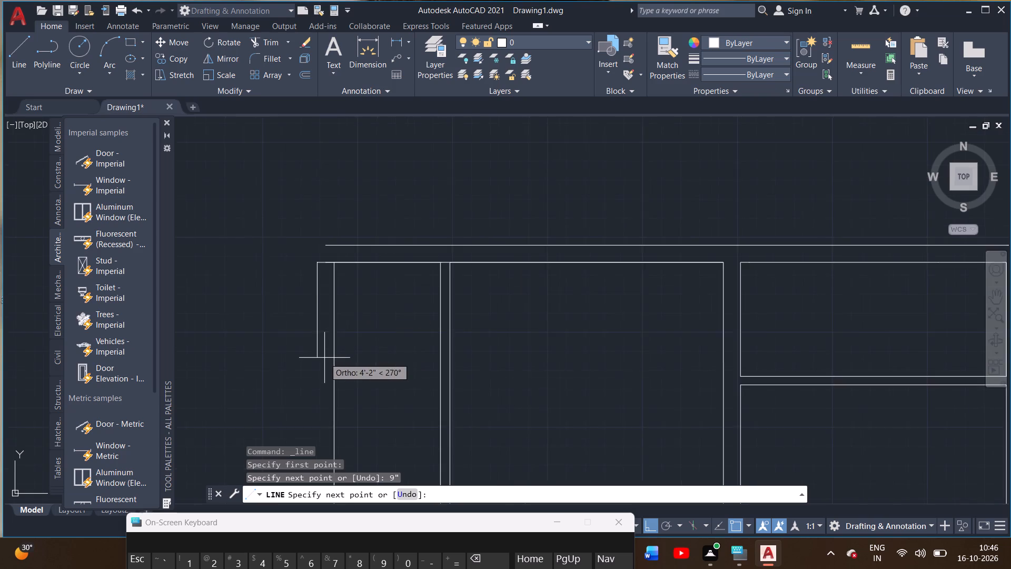
pyautogui.scroll(-1, 324, 358)
pyautogui.moveTo(322, 357); pyautogui.dragTo(306, 163, button='middle')
pyautogui.click(290, 324)
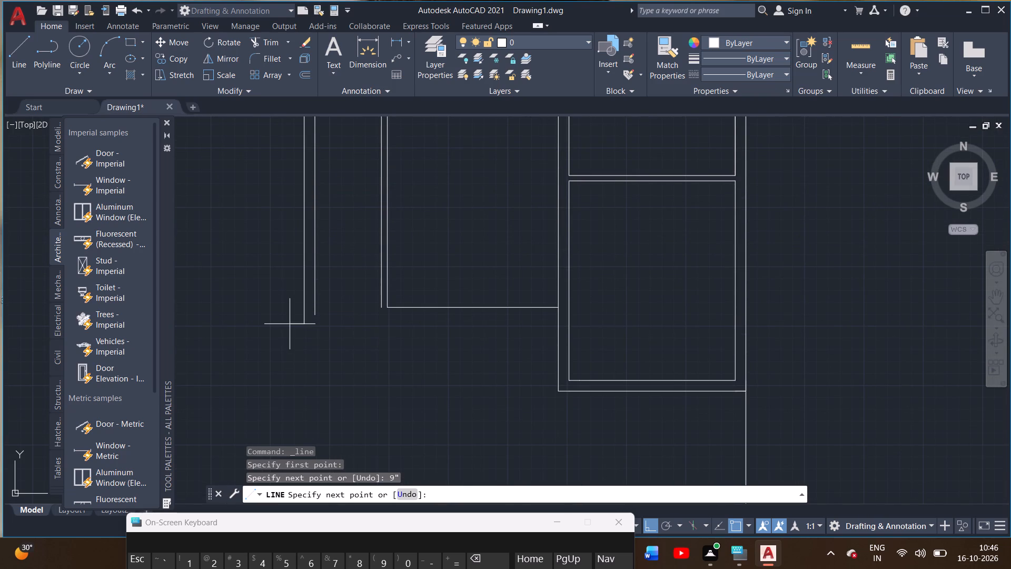
pyautogui.rightClick(293, 323)
pyautogui.click(303, 325)
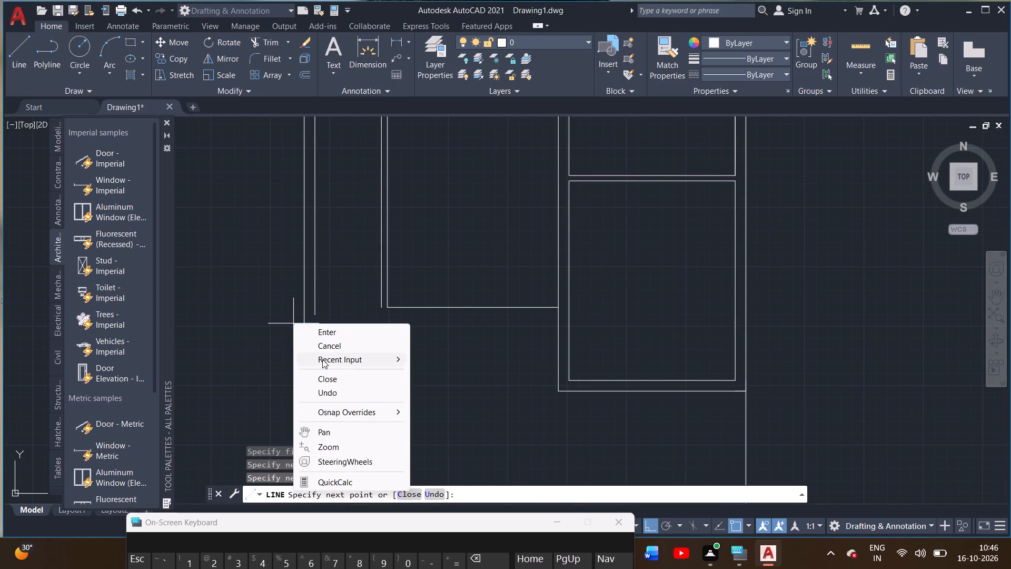
pyautogui.click(323, 335)
# Close the plan's upper-left outer corner with lines from the new wall line's top up and across to the outer top wall line's end.
pyautogui.moveTo(266, 274); pyautogui.dragTo(319, 361, button='middle')
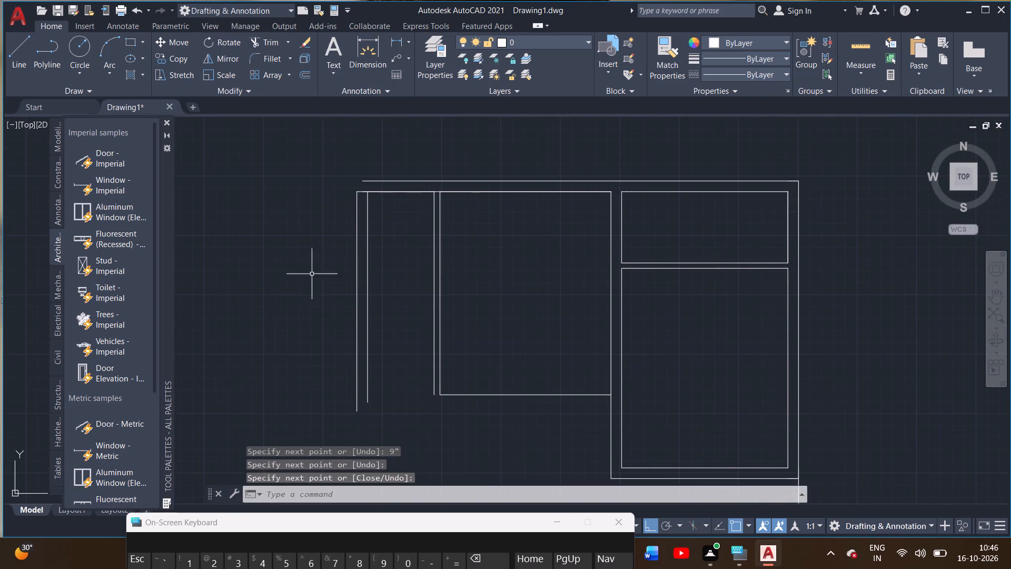
pyautogui.click(29, 58)
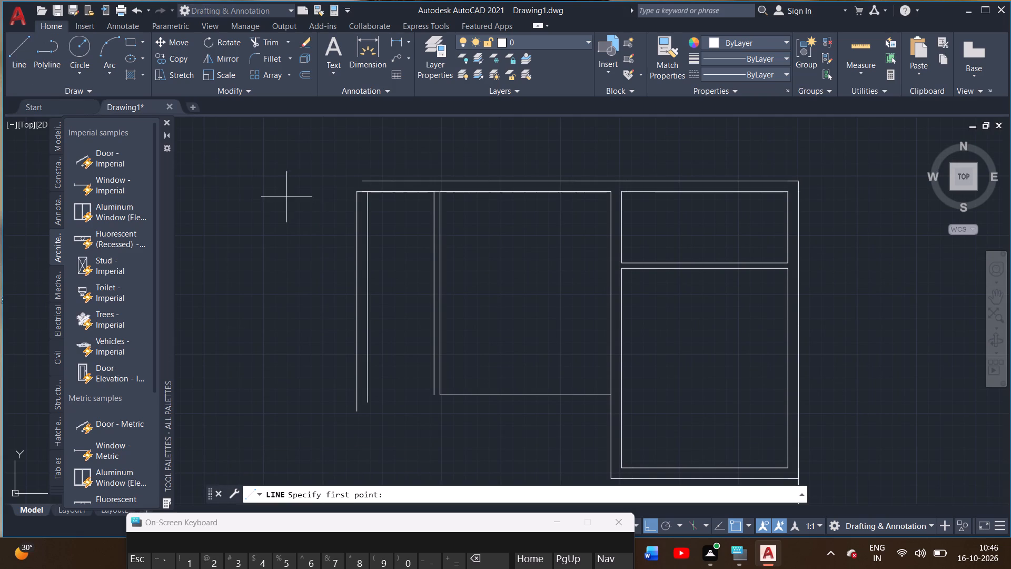
pyautogui.moveTo(285, 199); pyautogui.dragTo(291, 234, button='middle')
pyautogui.scroll(3, 334, 228)
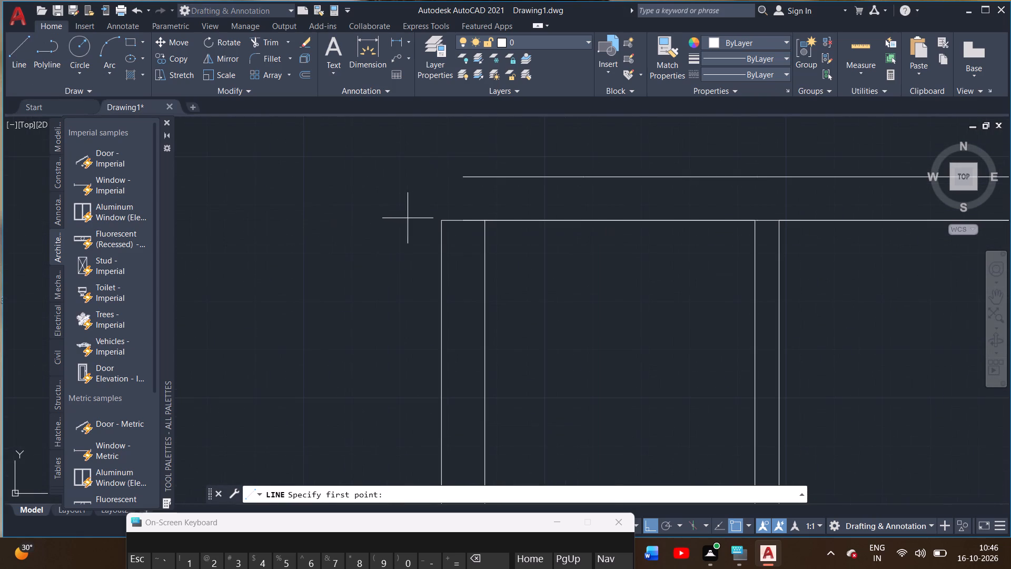
pyautogui.click(442, 221)
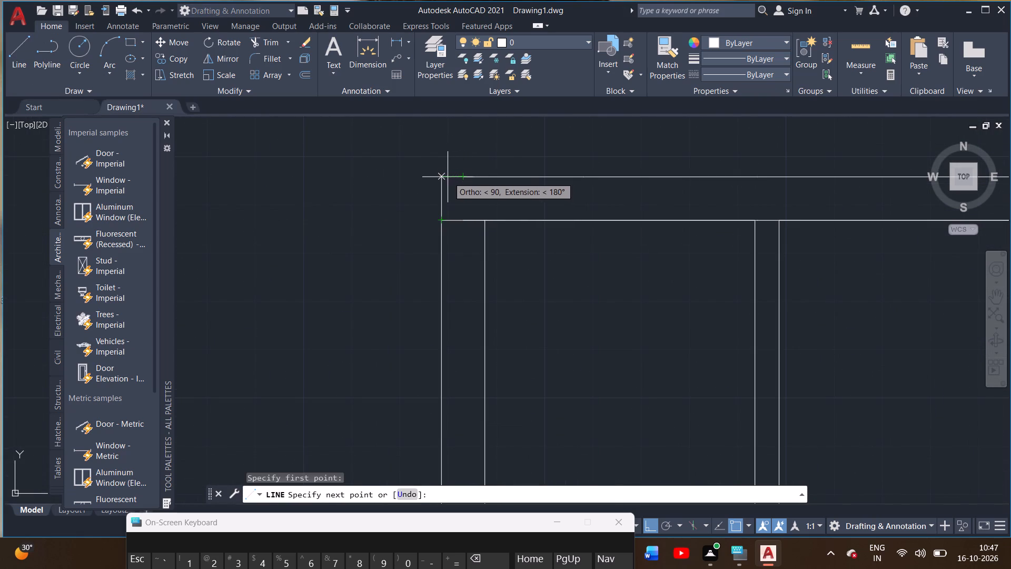
pyautogui.scroll(2, 441, 177)
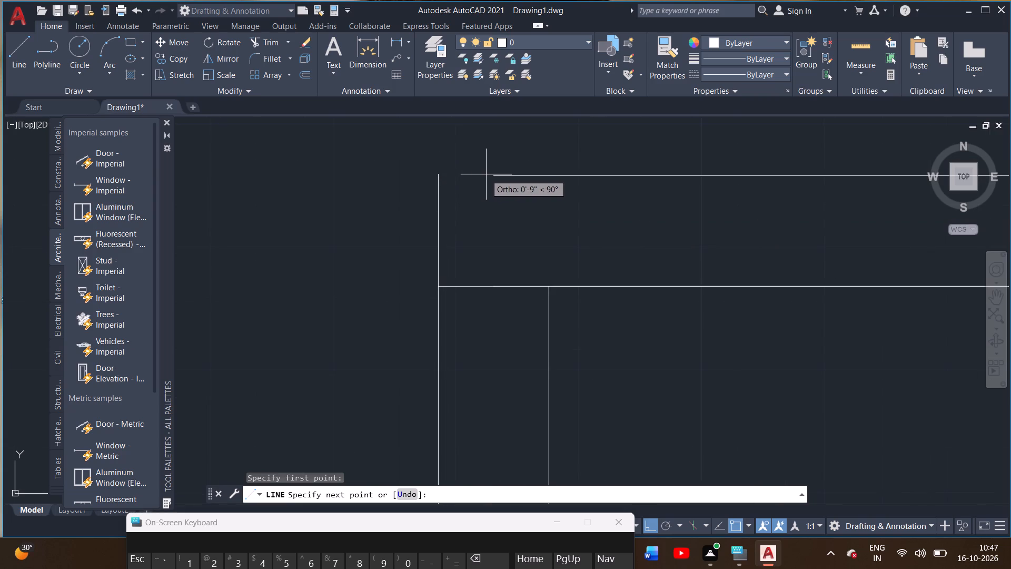
pyautogui.click(438, 177)
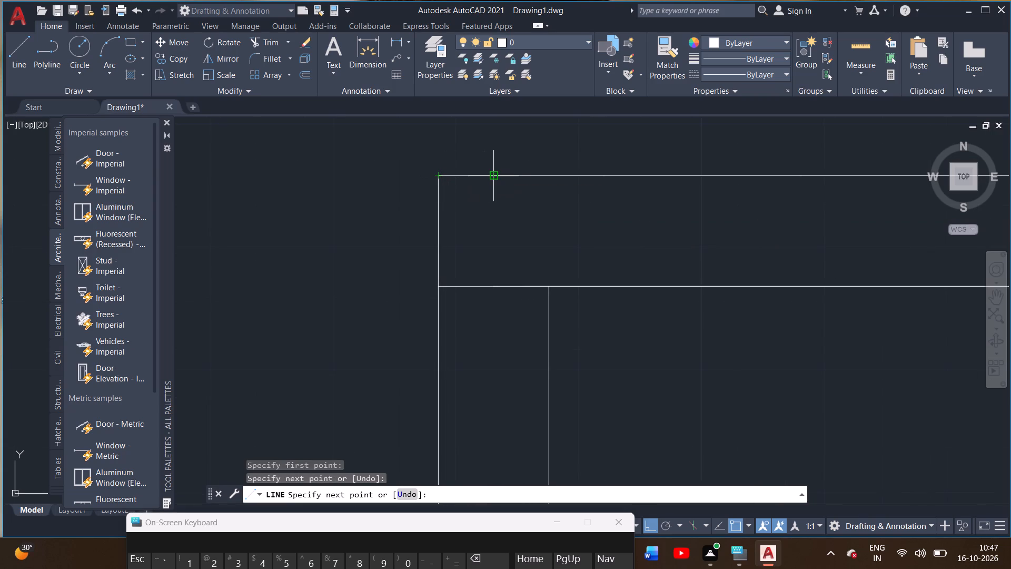
pyautogui.click(492, 175)
pyautogui.rightClick(492, 173)
pyautogui.click(509, 181)
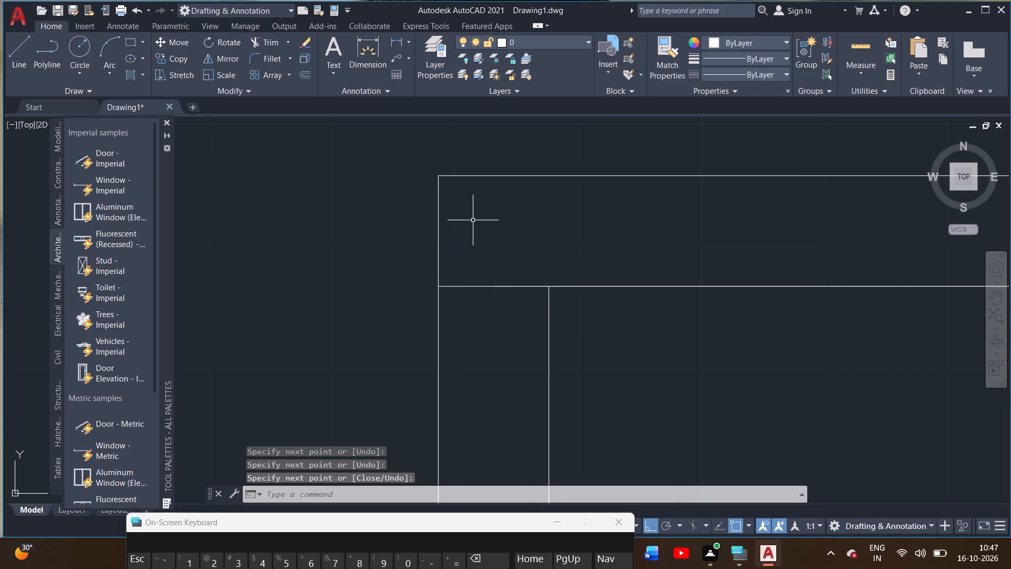
# Draw a short vertical line from the inner left wall line's top end up to the outer top wall line.
pyautogui.scroll(-3, 472, 222)
pyautogui.scroll(4, 477, 212)
pyautogui.scroll(-2, 441, 259)
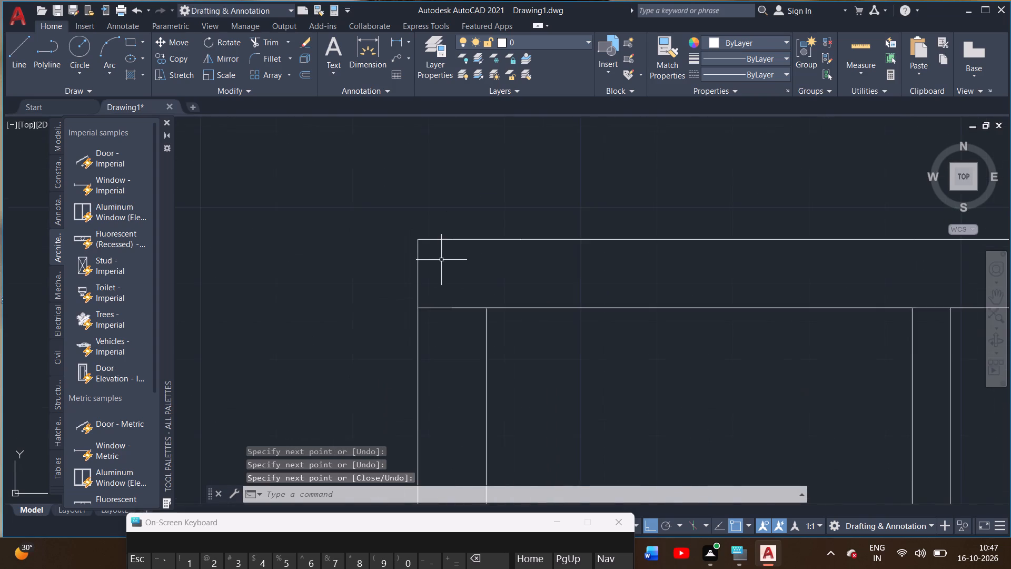
pyautogui.scroll(-4, 441, 259)
pyautogui.moveTo(477, 273); pyautogui.dragTo(436, 176, button='middle')
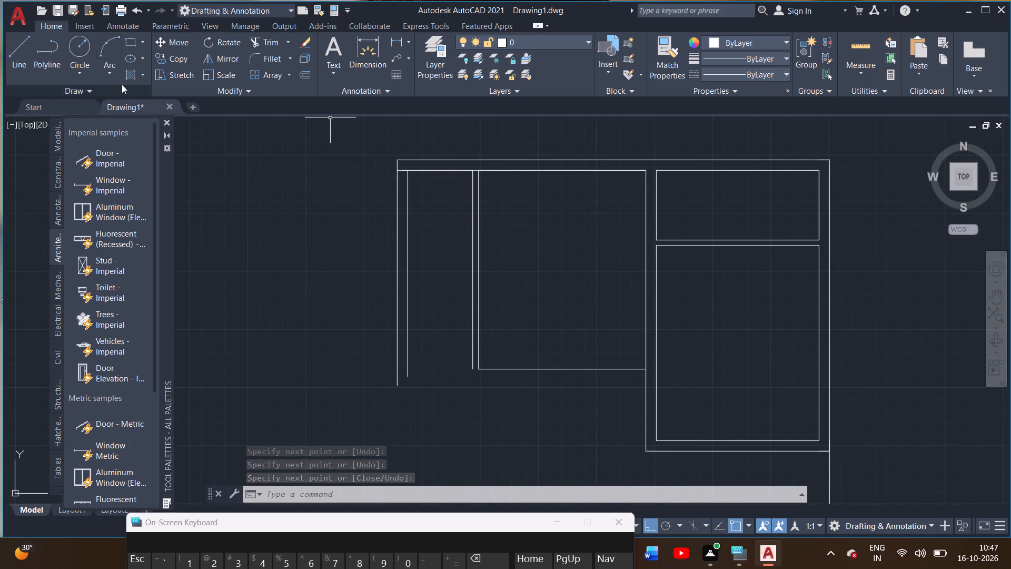
pyautogui.click(17, 54)
pyautogui.scroll(3, 433, 170)
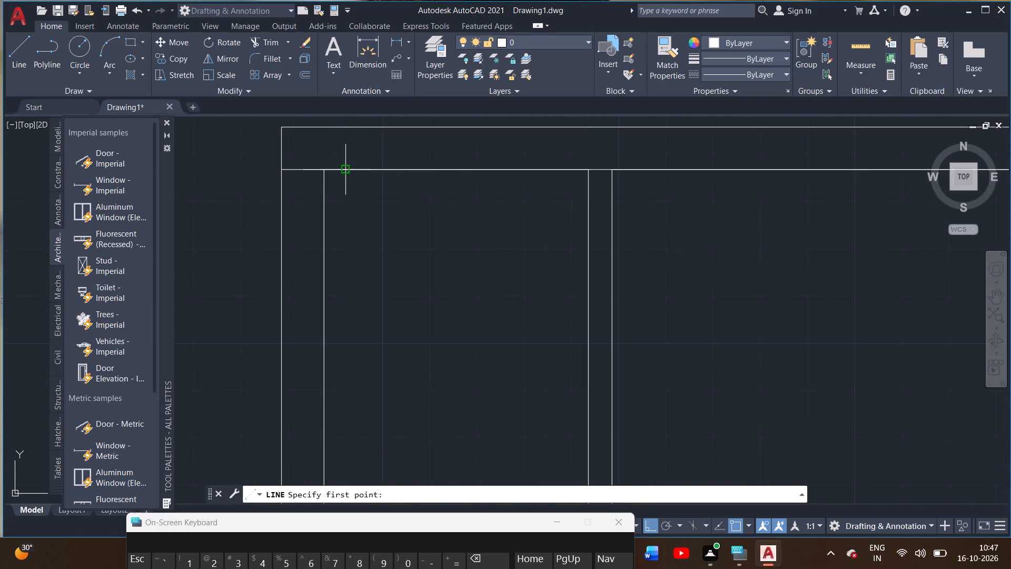
pyautogui.click(324, 169)
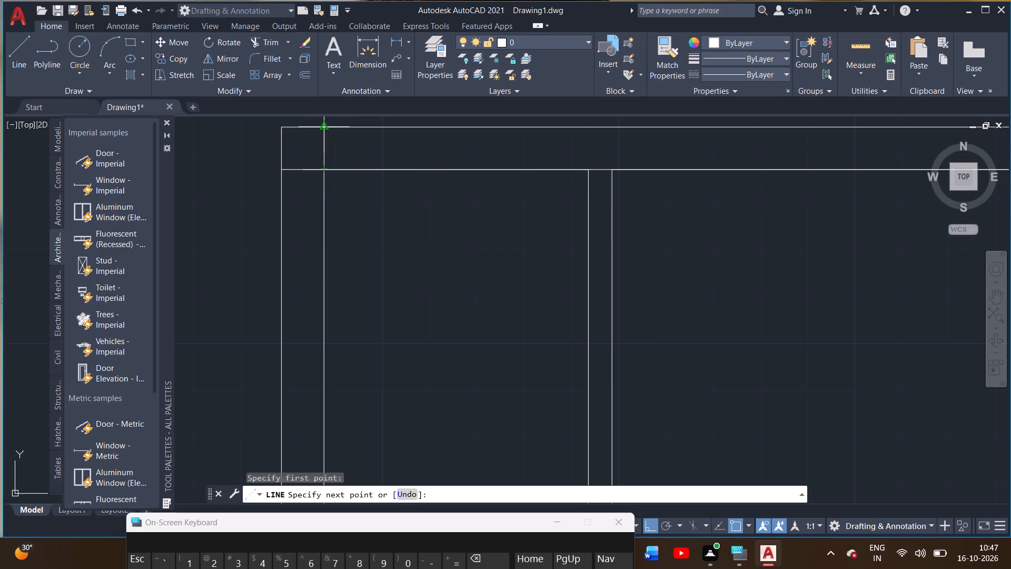
pyautogui.click(321, 126)
pyautogui.rightClick(321, 126)
pyautogui.click(346, 135)
pyautogui.scroll(-3, 386, 288)
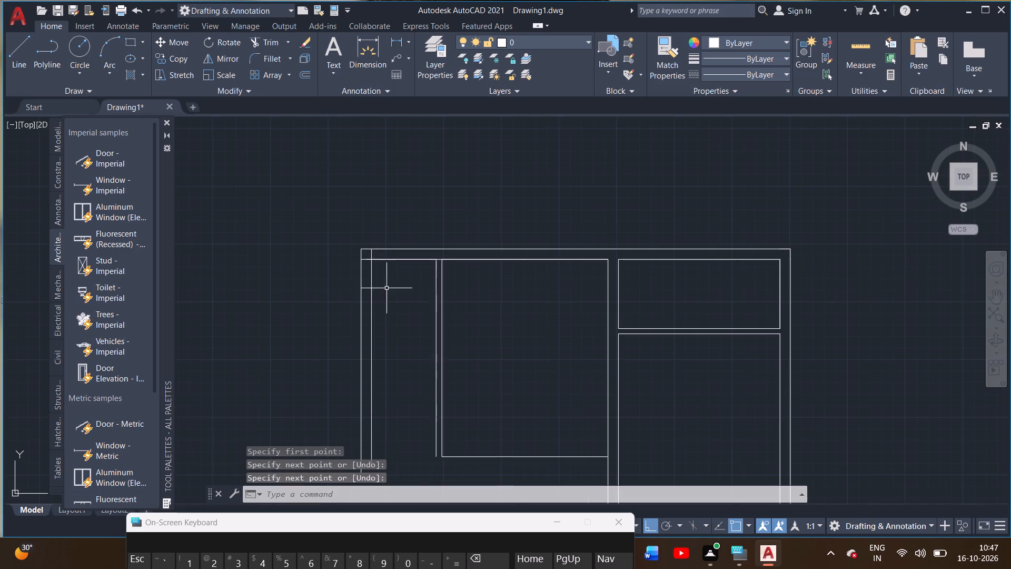
# Check the left room's width between its inner wall line and the partition with the Dimension command, without placing a dimension.
pyautogui.moveTo(394, 313); pyautogui.dragTo(409, 283, button='middle')
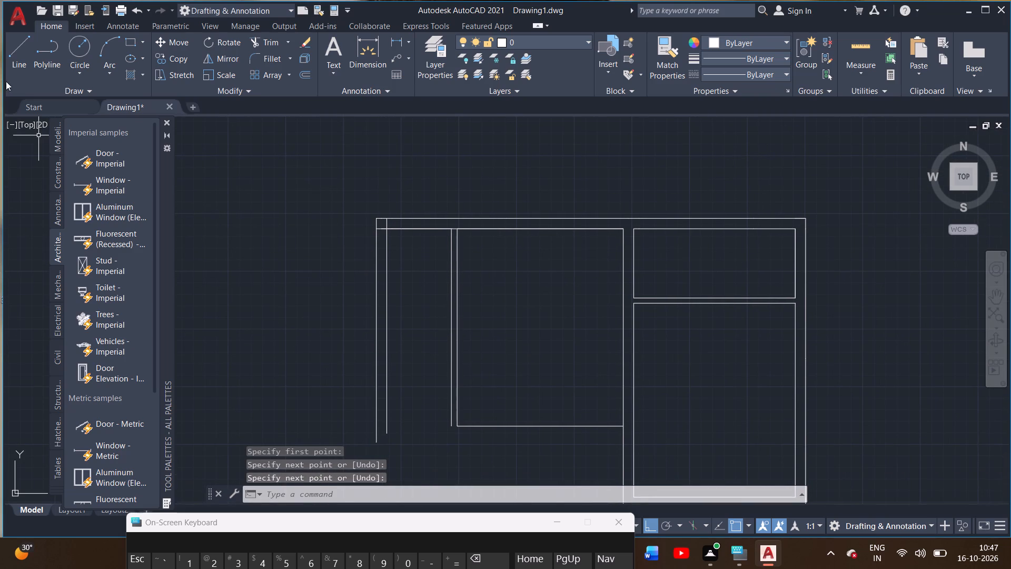
pyautogui.click(367, 53)
pyautogui.scroll(2, 393, 207)
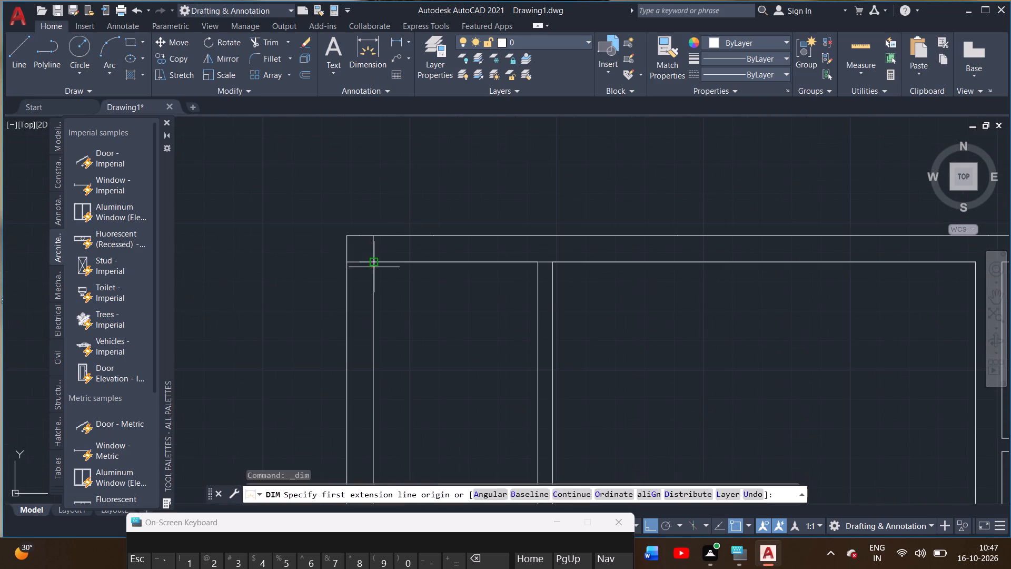
pyautogui.click(374, 262)
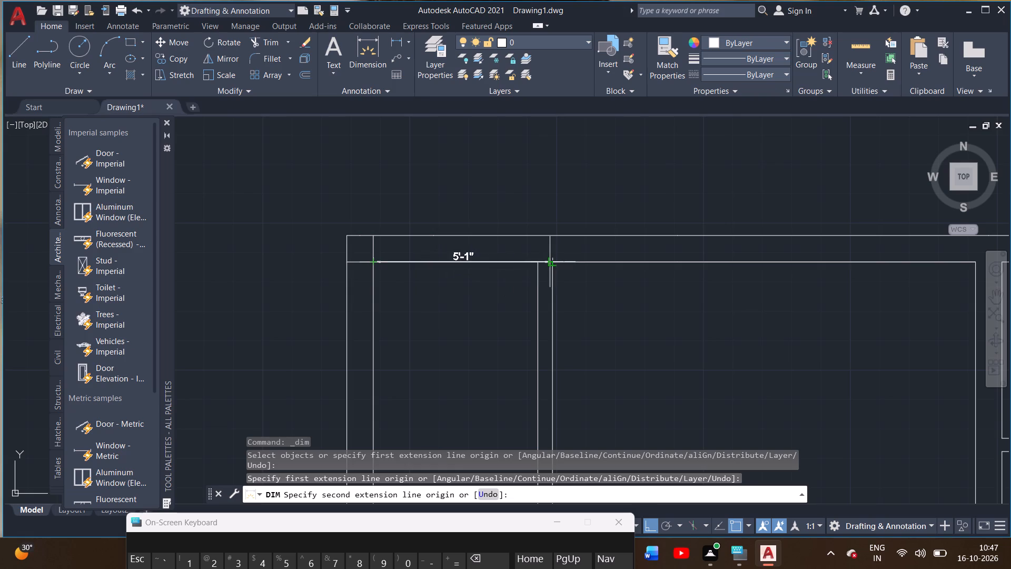
pyautogui.scroll(3, 540, 263)
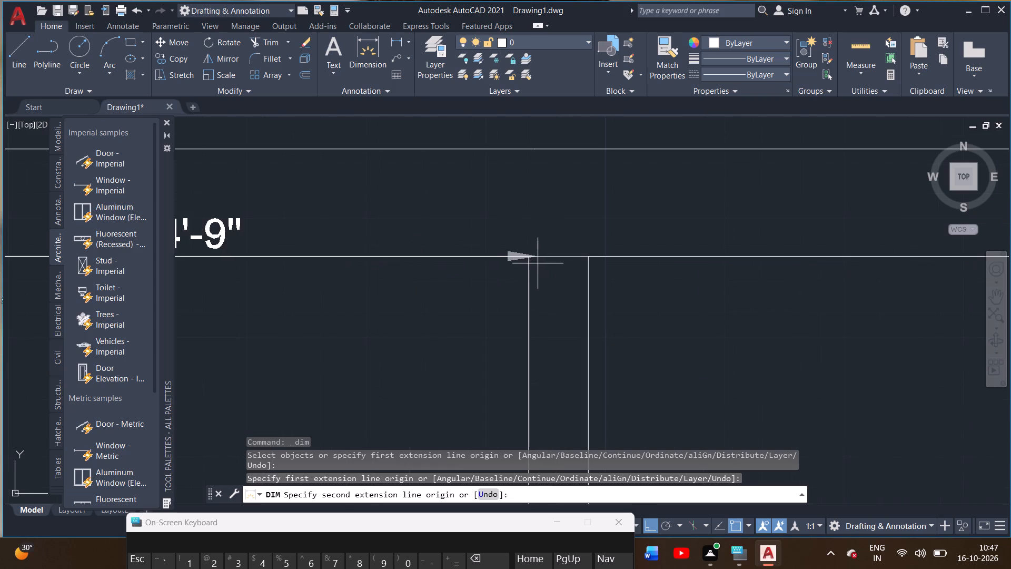
pyautogui.rightClick(470, 295)
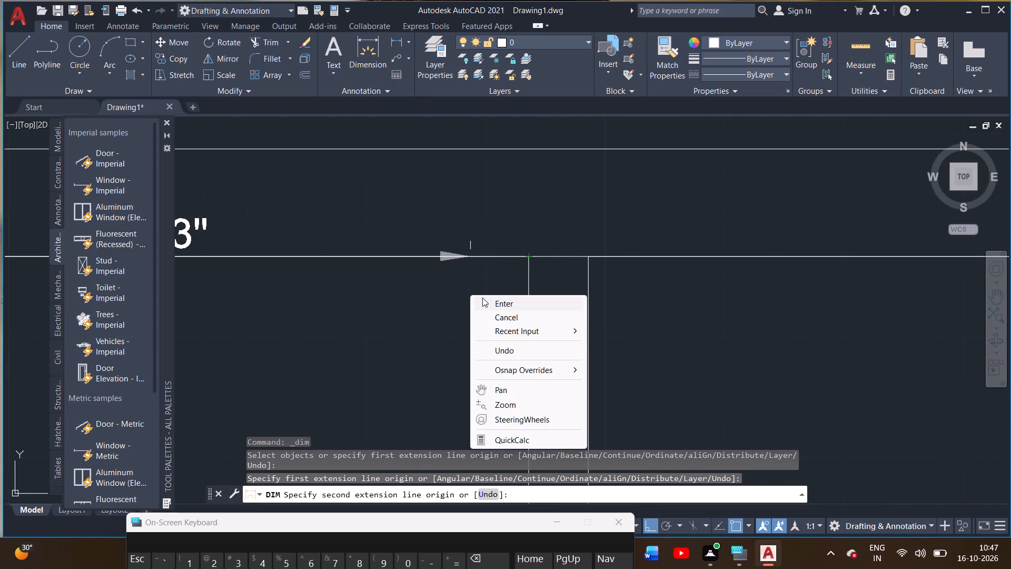
pyautogui.click(482, 298)
# Draw a vertical line from the outer left wall's bottom end down to the left end of the plan's bottom outline.
pyautogui.scroll(-6, 420, 341)
pyautogui.moveTo(417, 370); pyautogui.dragTo(410, 357, button='middle')
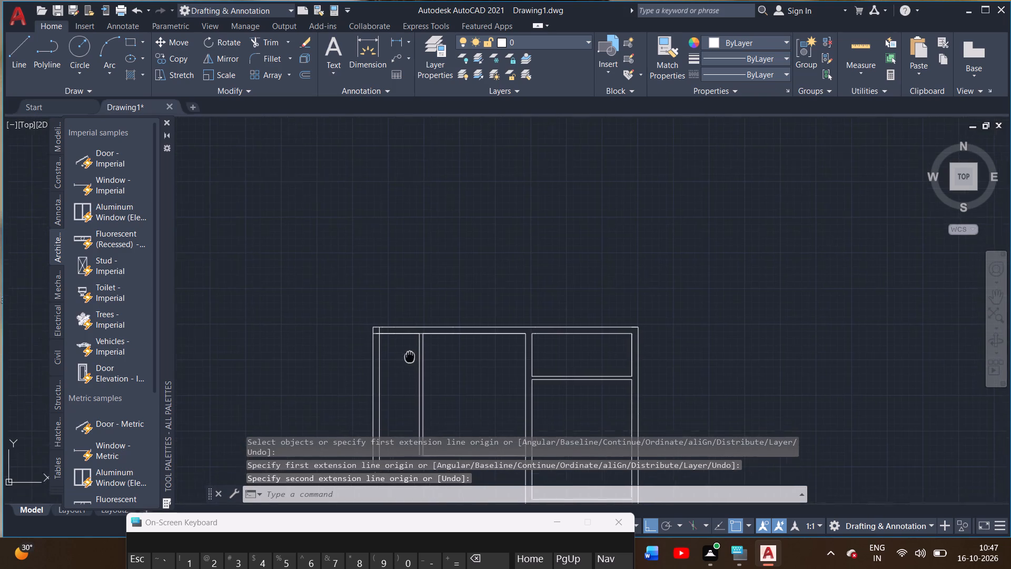
pyautogui.moveTo(410, 357); pyautogui.dragTo(411, 273, button='middle')
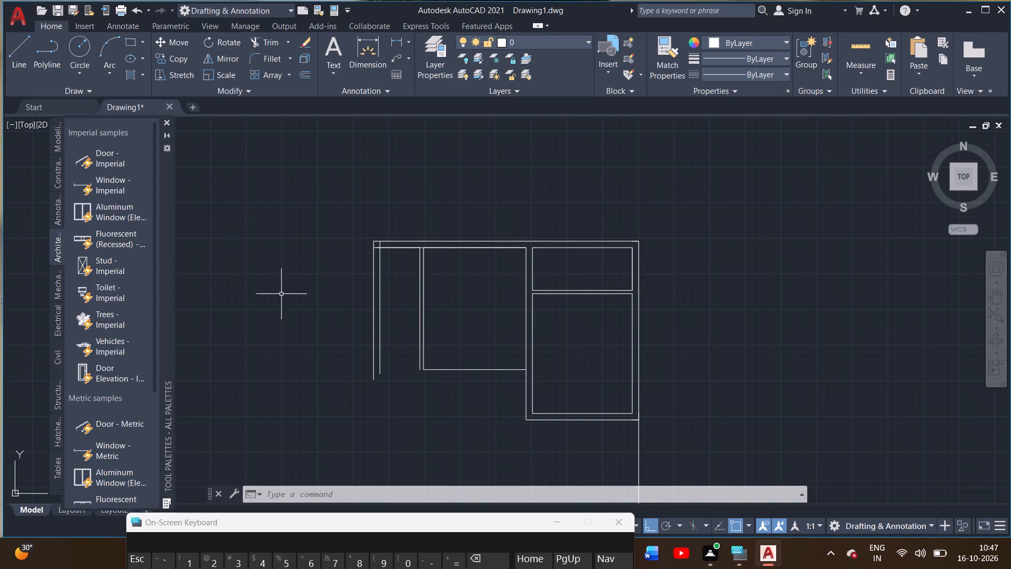
pyautogui.moveTo(303, 316); pyautogui.dragTo(300, 235, button='middle')
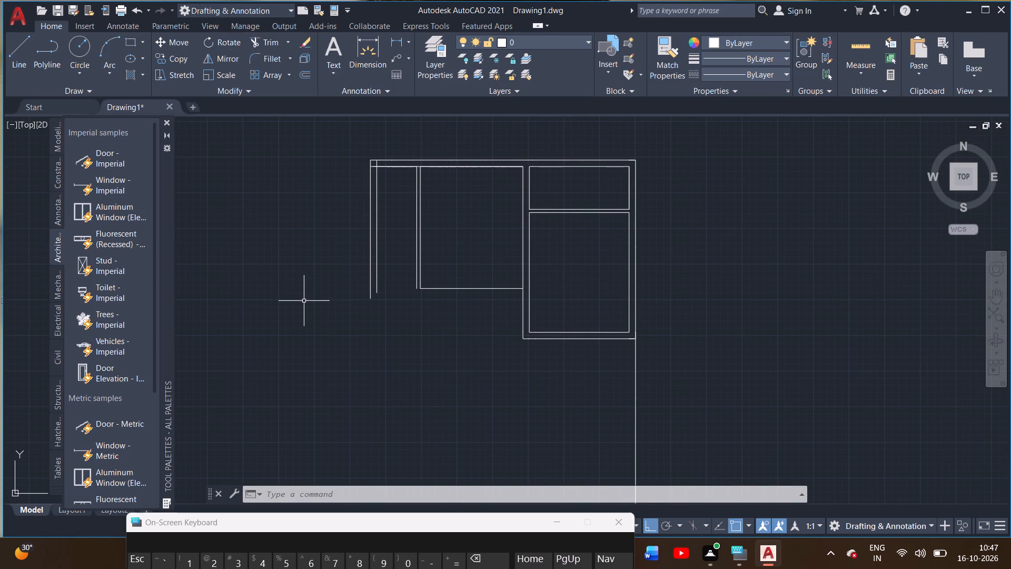
pyautogui.click(19, 64)
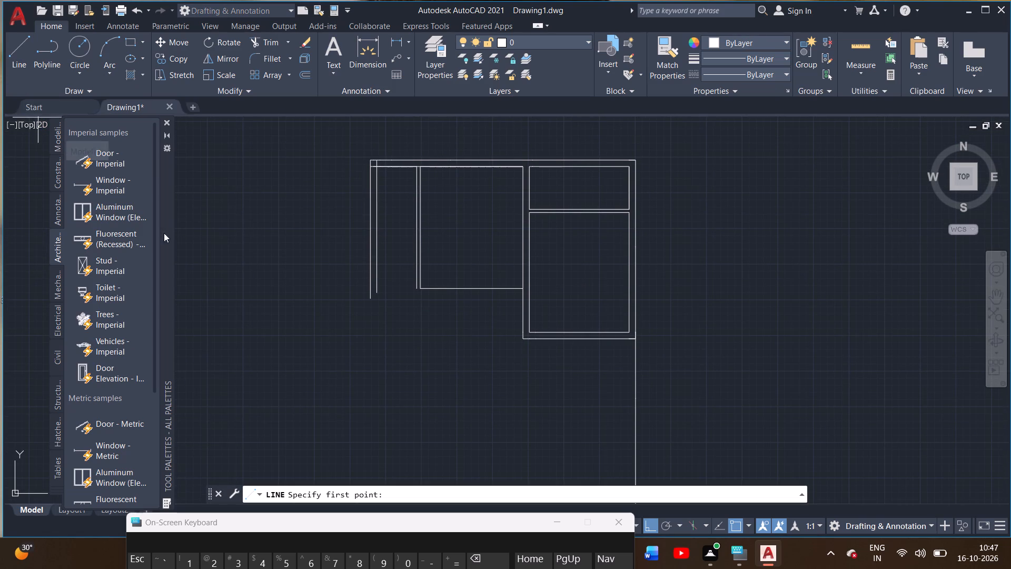
pyautogui.moveTo(334, 331); pyautogui.dragTo(299, 260, button='middle')
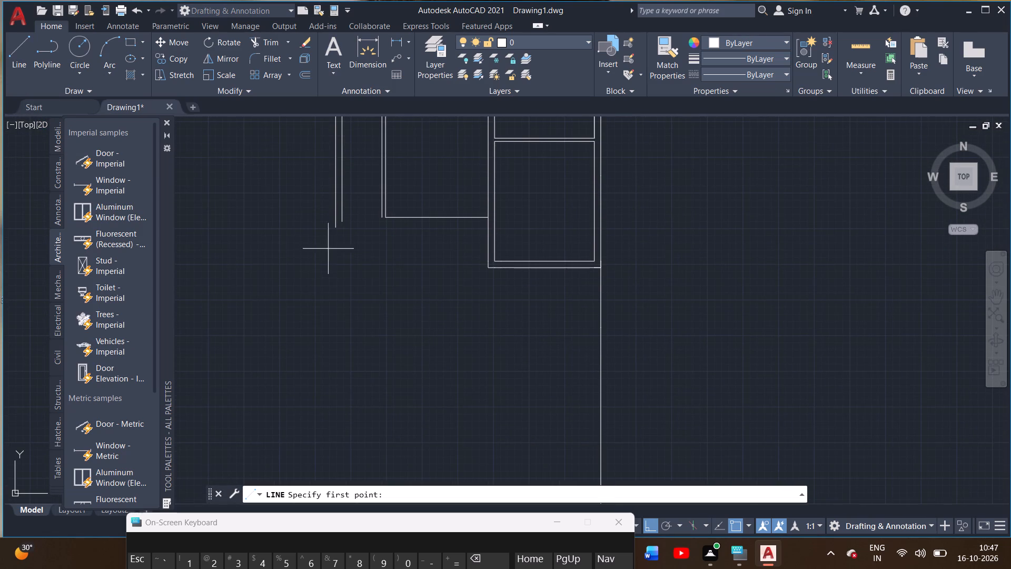
pyautogui.scroll(-2, 325, 290)
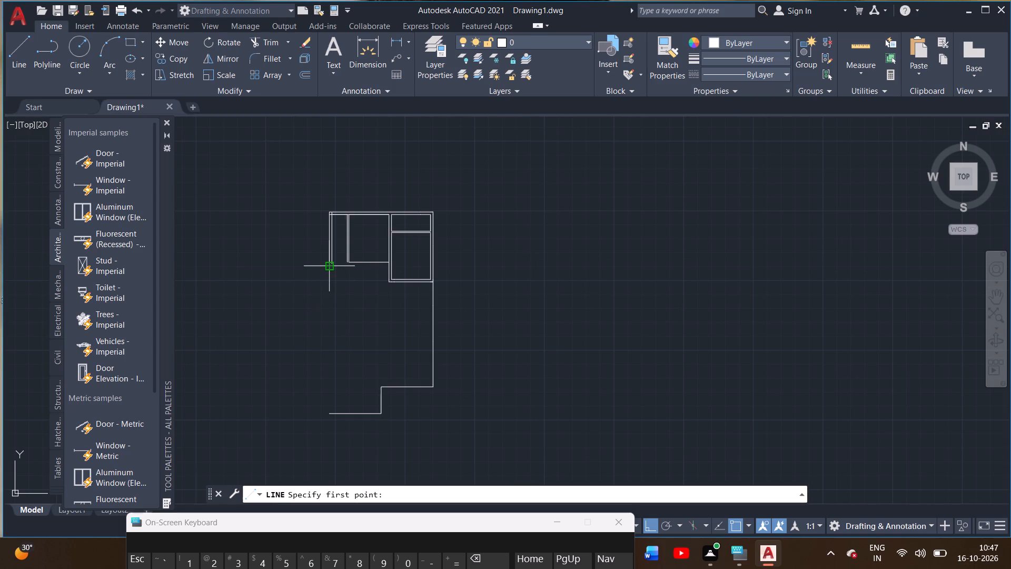
pyautogui.click(329, 266)
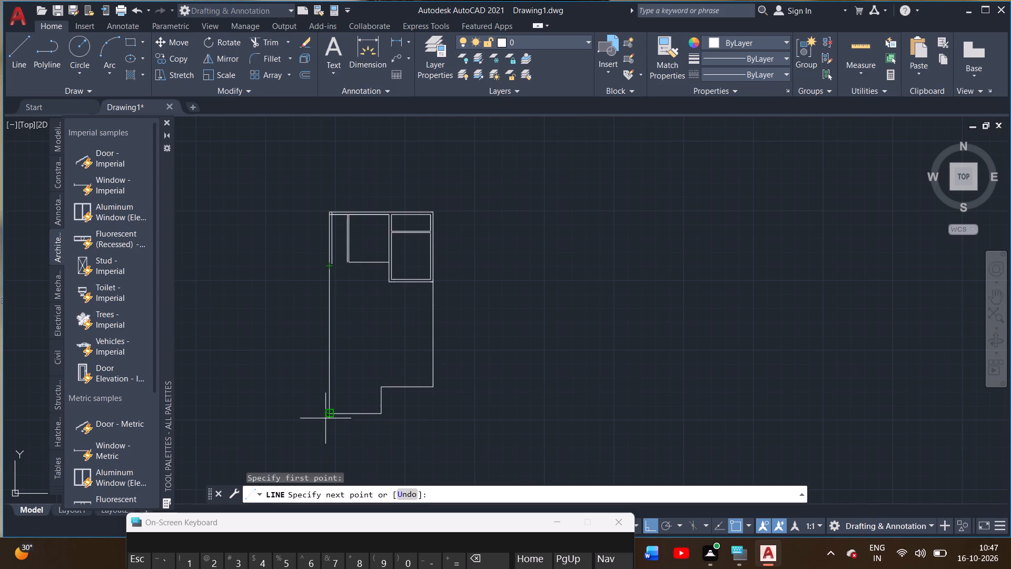
pyautogui.click(328, 415)
pyautogui.rightClick(328, 414)
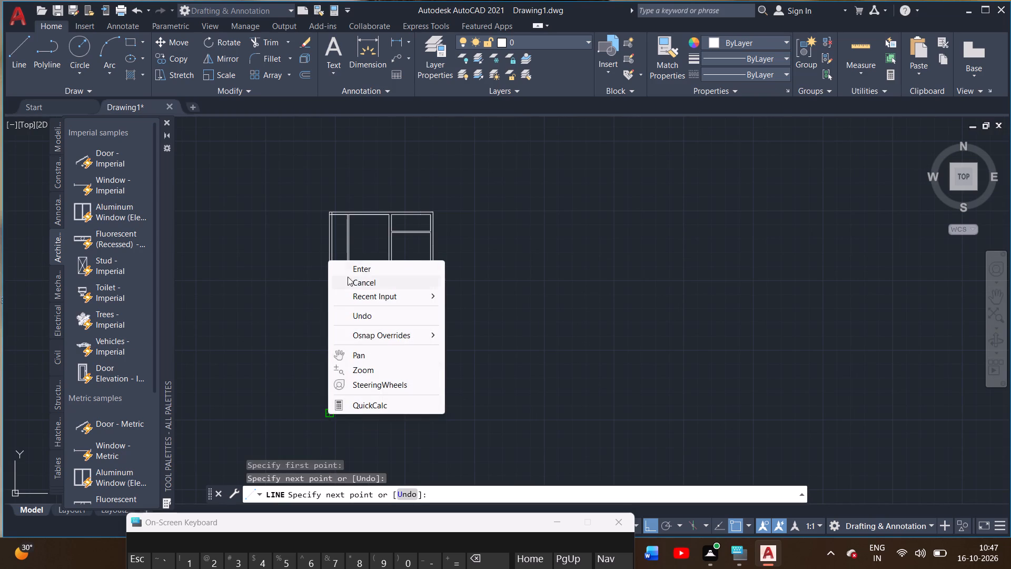
pyautogui.click(351, 270)
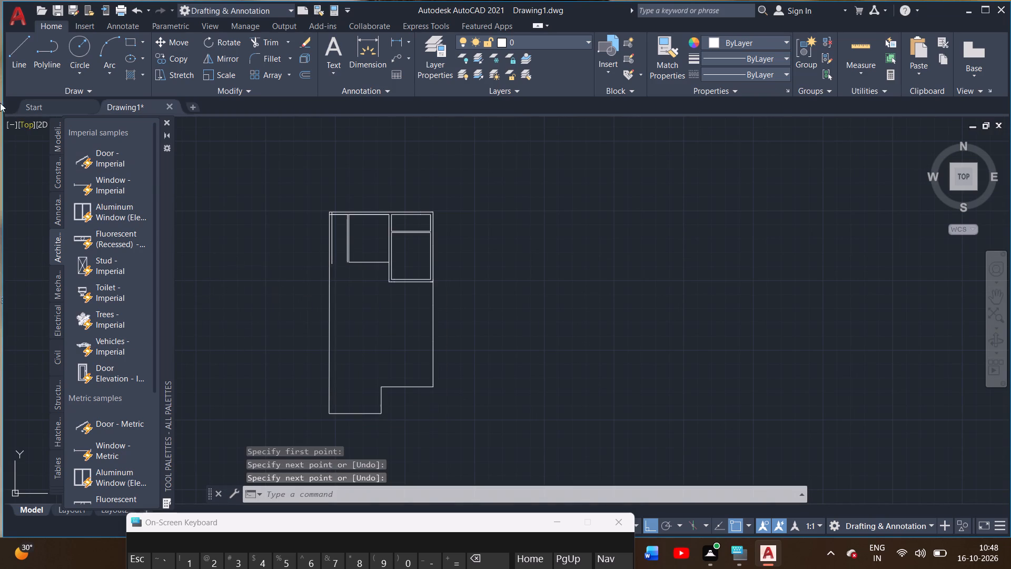
# Draw a vertical line from the inner left wall line's bottom end down to the plan's bottom outline.
pyautogui.click(13, 66)
pyautogui.scroll(1, 334, 304)
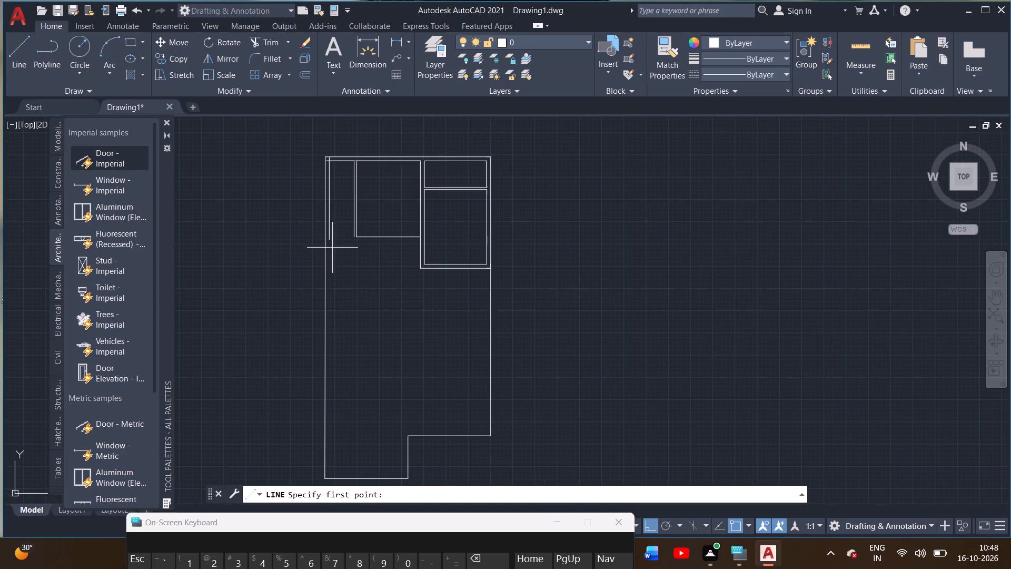
pyautogui.click(331, 243)
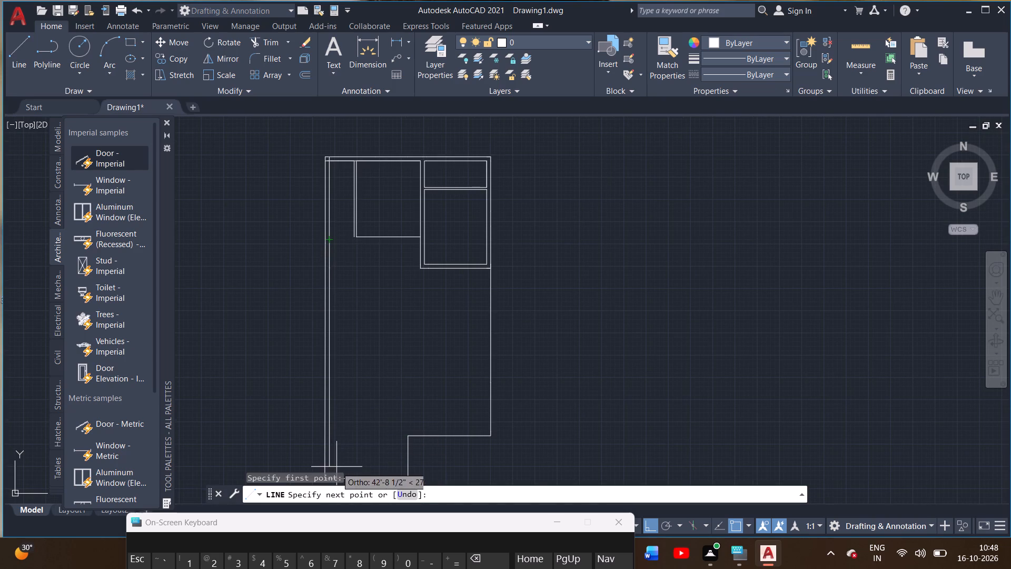
pyautogui.moveTo(336, 466); pyautogui.dragTo(333, 399, button='middle')
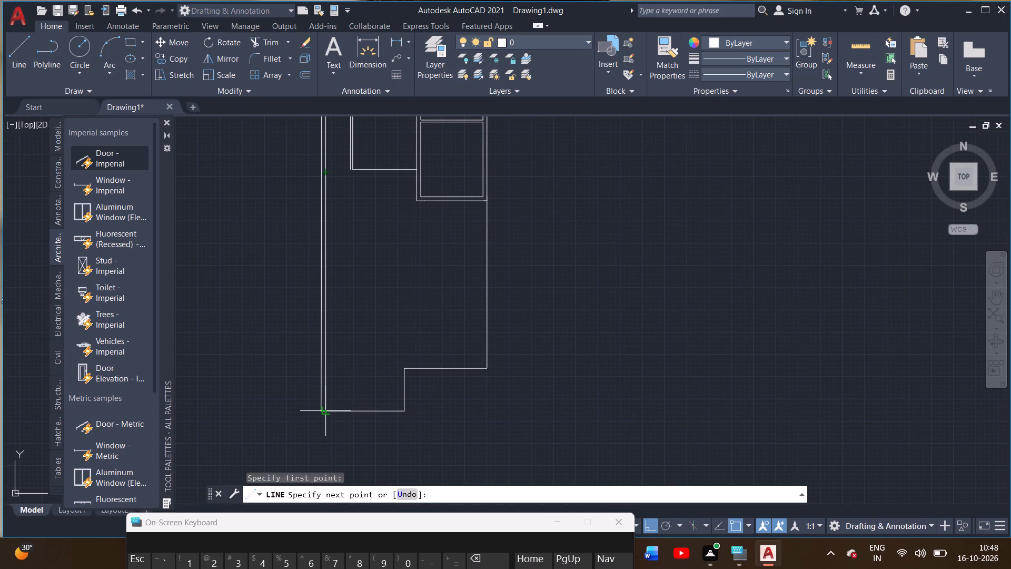
pyautogui.click(328, 410)
pyautogui.rightClick(328, 409)
pyautogui.click(372, 263)
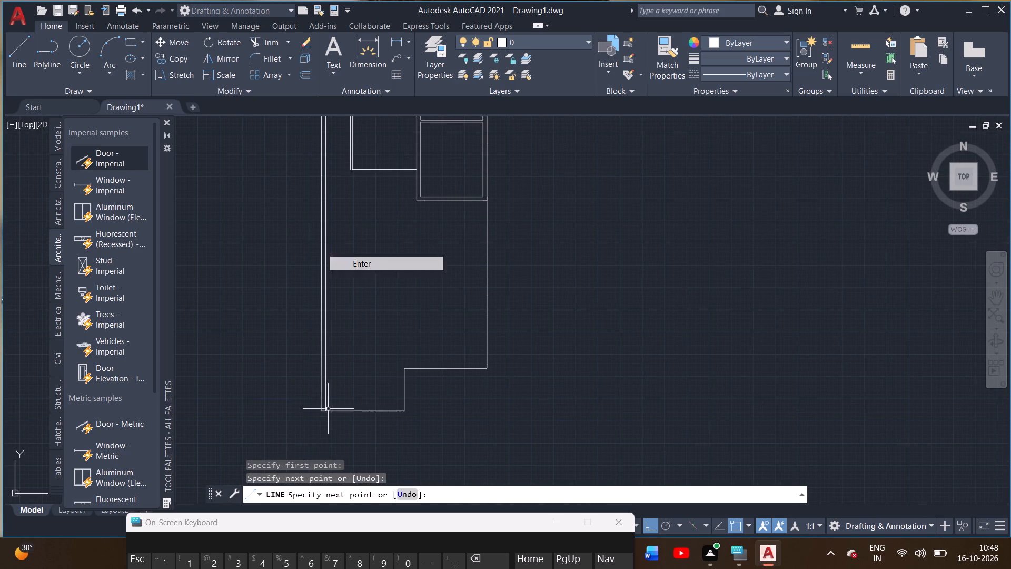
# From the left room's upper-left inner corner, draw a line 8' down the wall and across to the partition's near line.
pyautogui.moveTo(350, 342); pyautogui.dragTo(362, 409, button='middle')
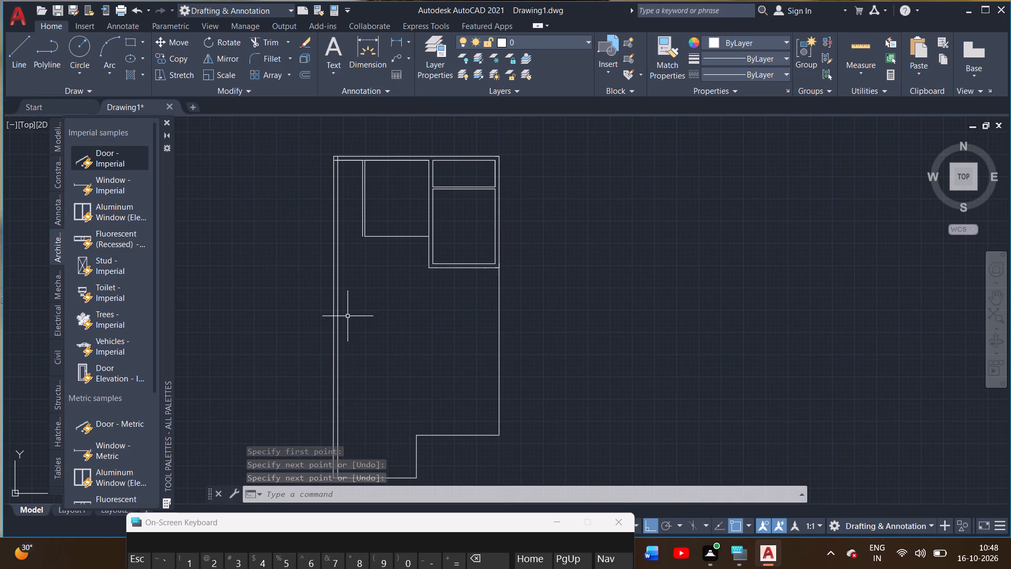
pyautogui.moveTo(349, 290); pyautogui.dragTo(322, 325, button='middle')
pyautogui.scroll(1, 324, 218)
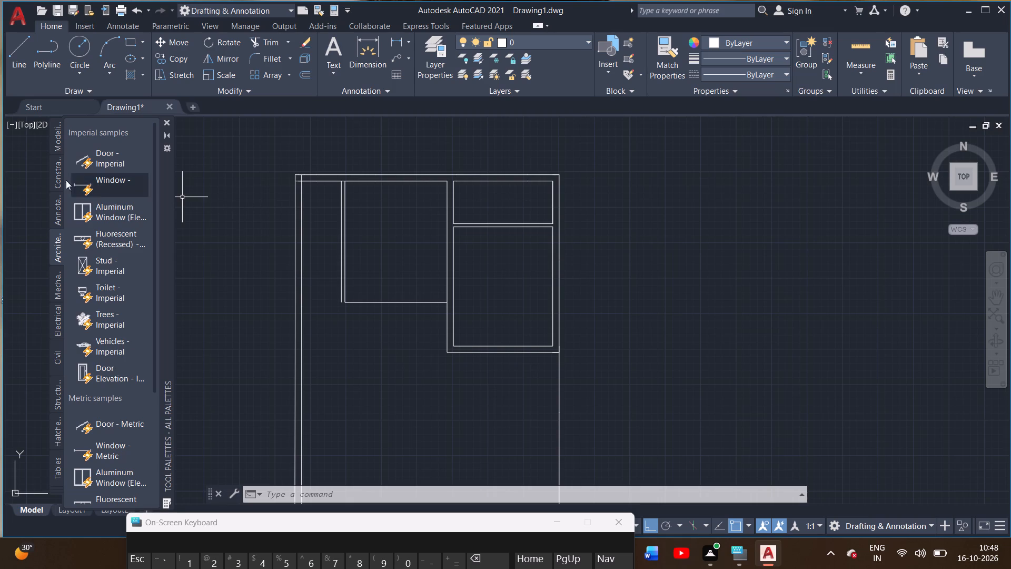
pyautogui.click(17, 61)
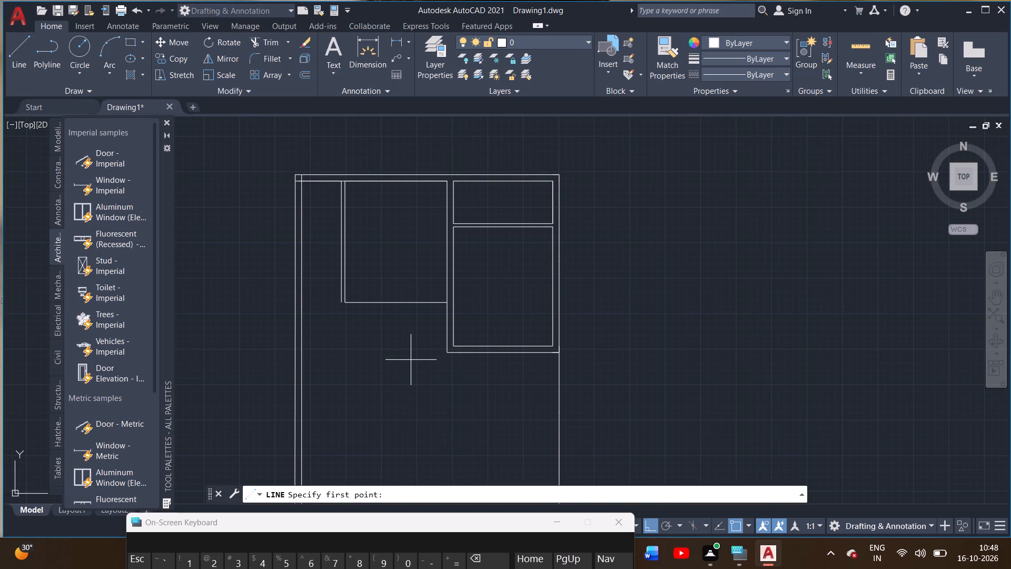
pyautogui.moveTo(410, 360); pyautogui.dragTo(364, 330, button='middle')
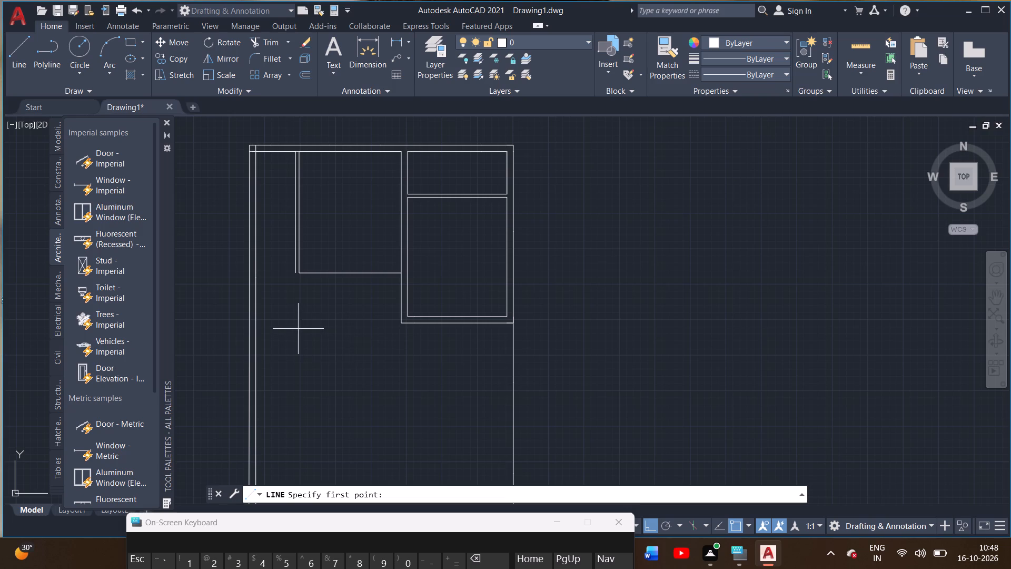
pyautogui.moveTo(298, 329); pyautogui.dragTo(313, 407, button='middle')
pyautogui.scroll(1, 313, 407)
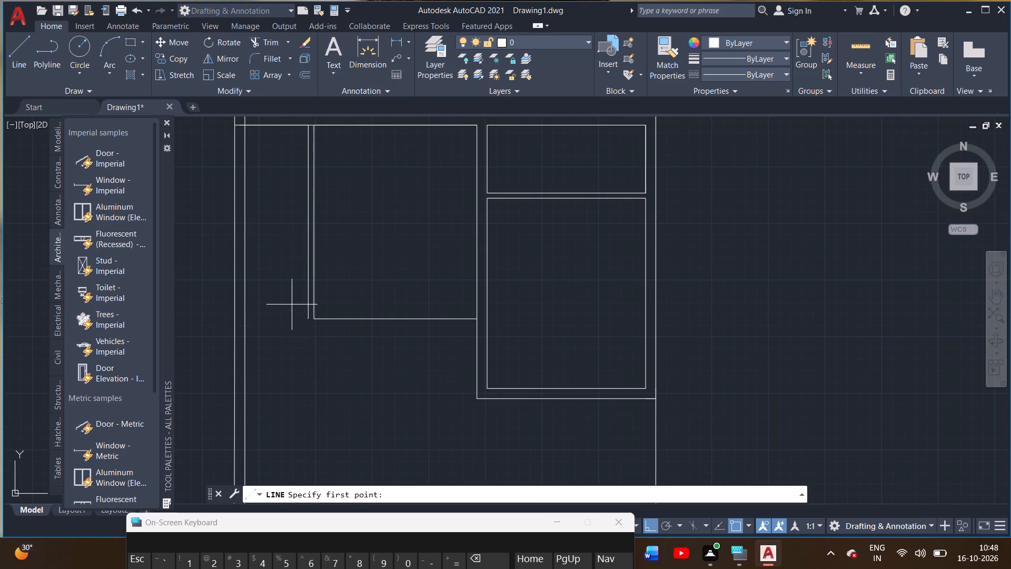
pyautogui.click(243, 128)
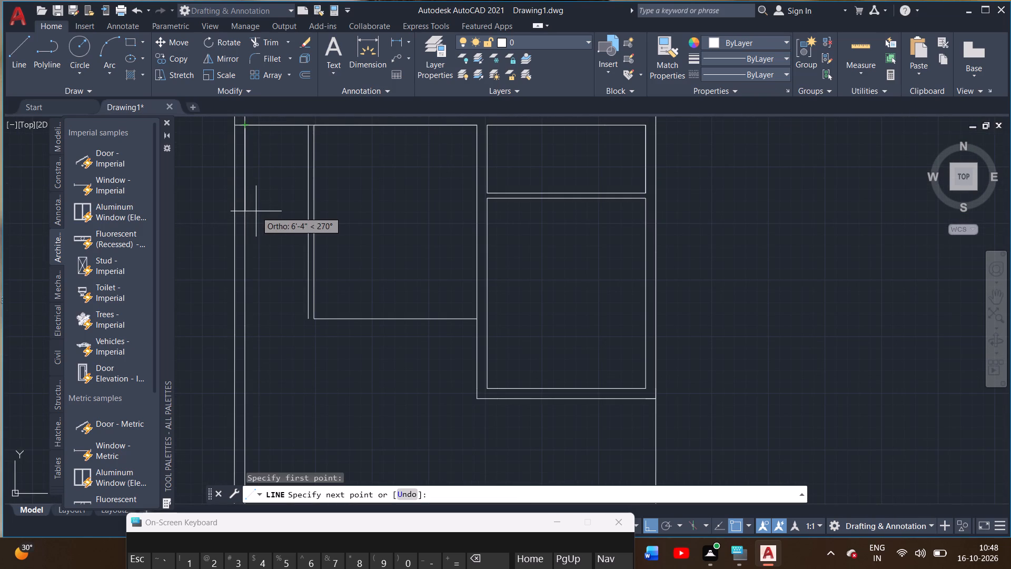
pyautogui.press('8')
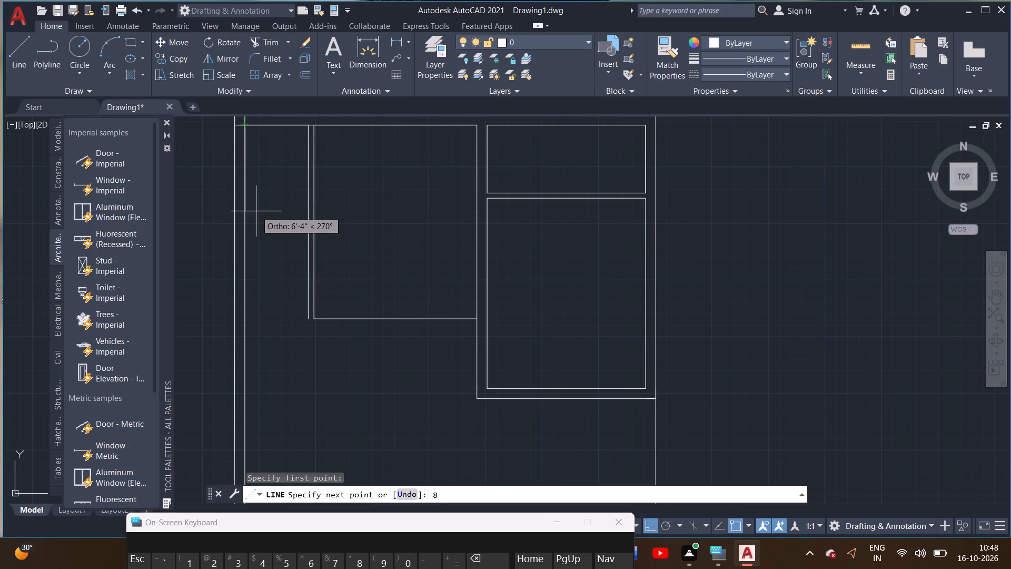
pyautogui.press("'")
pyautogui.press('Return')
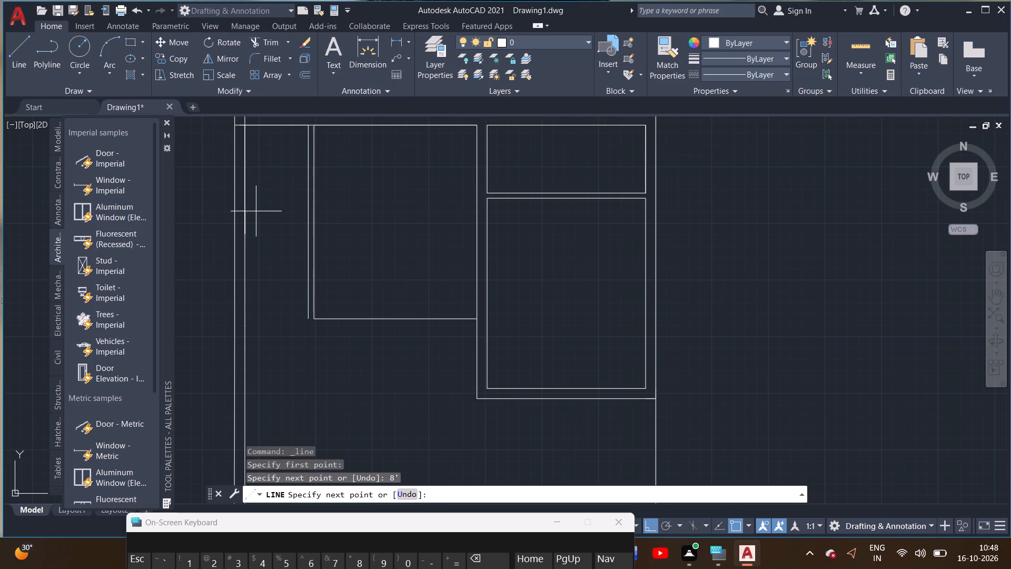
pyautogui.scroll(2, 301, 230)
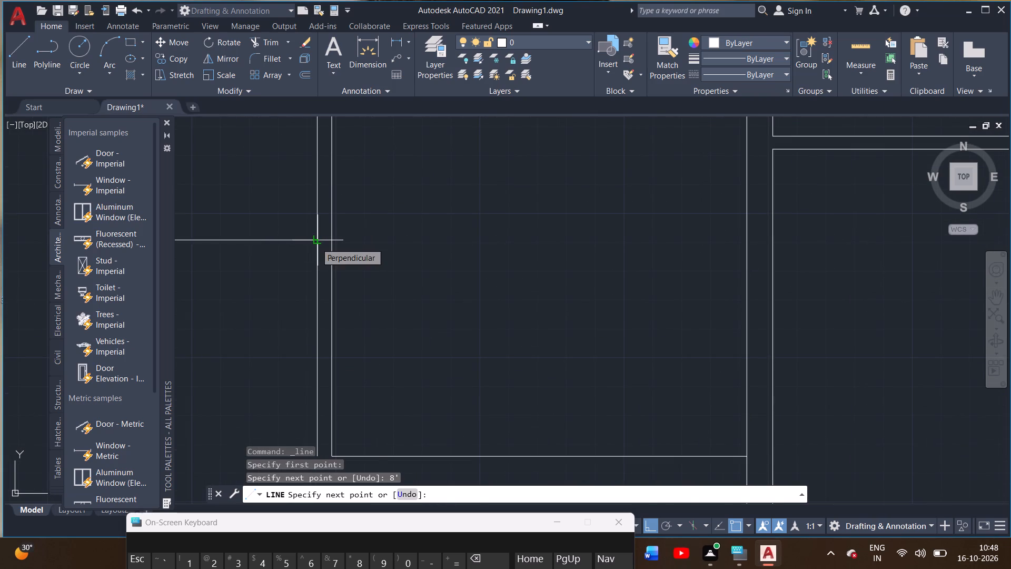
pyautogui.click(316, 243)
pyautogui.rightClick(315, 242)
pyautogui.click(329, 246)
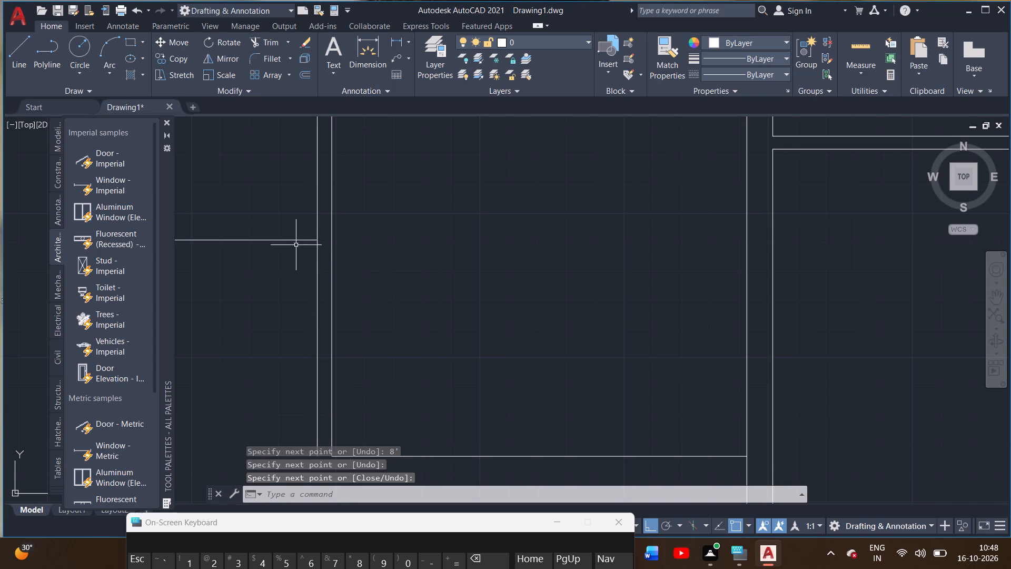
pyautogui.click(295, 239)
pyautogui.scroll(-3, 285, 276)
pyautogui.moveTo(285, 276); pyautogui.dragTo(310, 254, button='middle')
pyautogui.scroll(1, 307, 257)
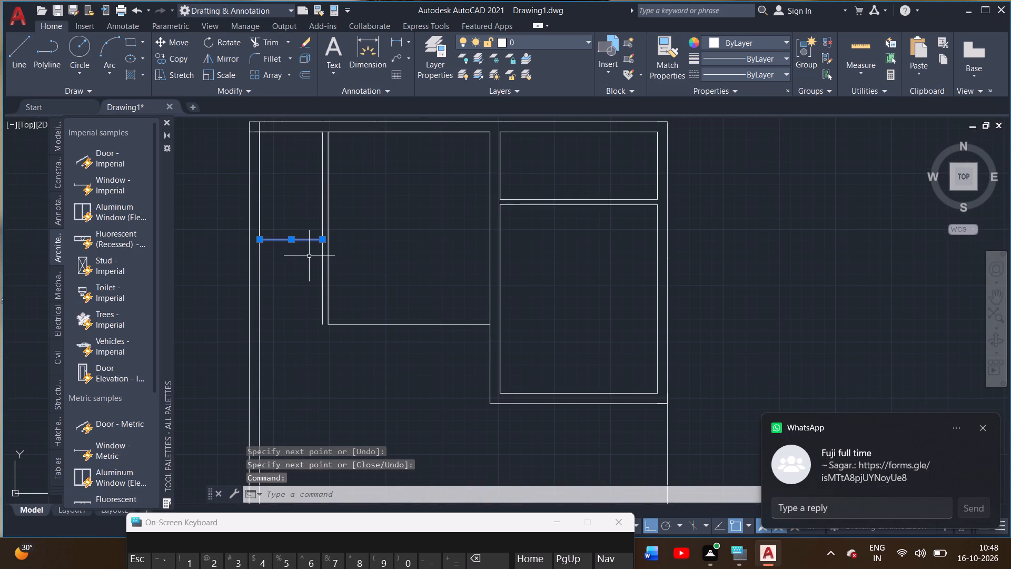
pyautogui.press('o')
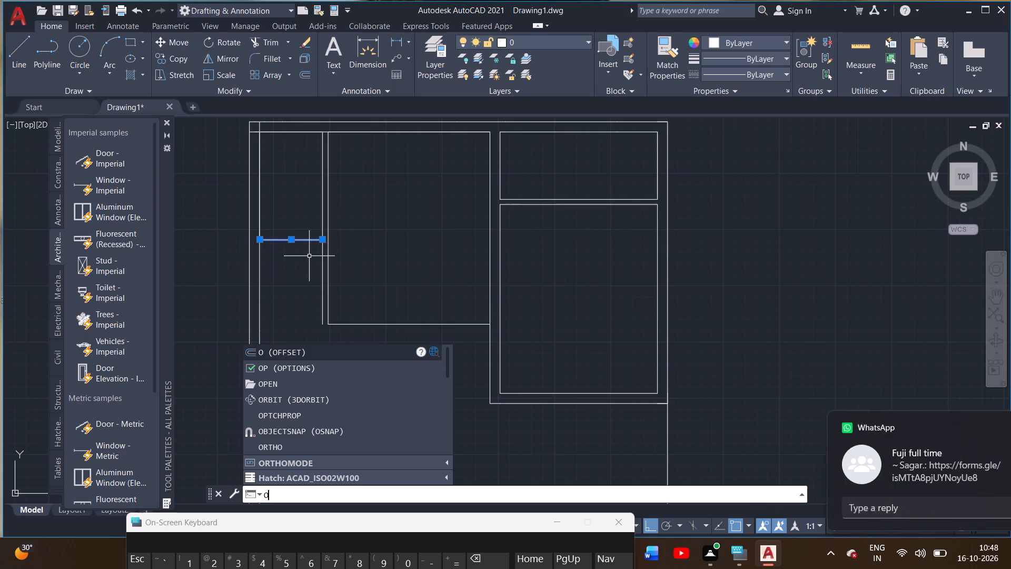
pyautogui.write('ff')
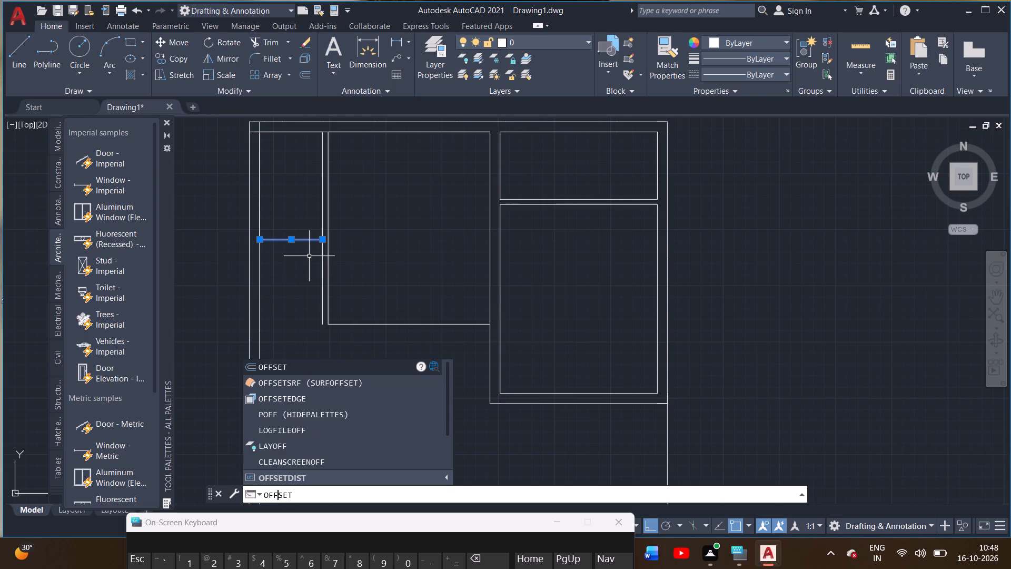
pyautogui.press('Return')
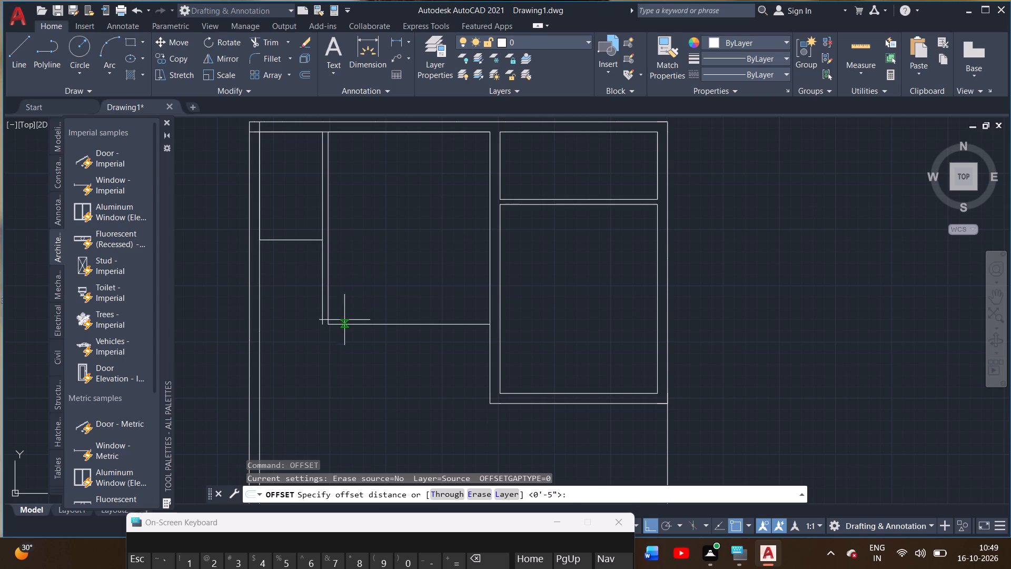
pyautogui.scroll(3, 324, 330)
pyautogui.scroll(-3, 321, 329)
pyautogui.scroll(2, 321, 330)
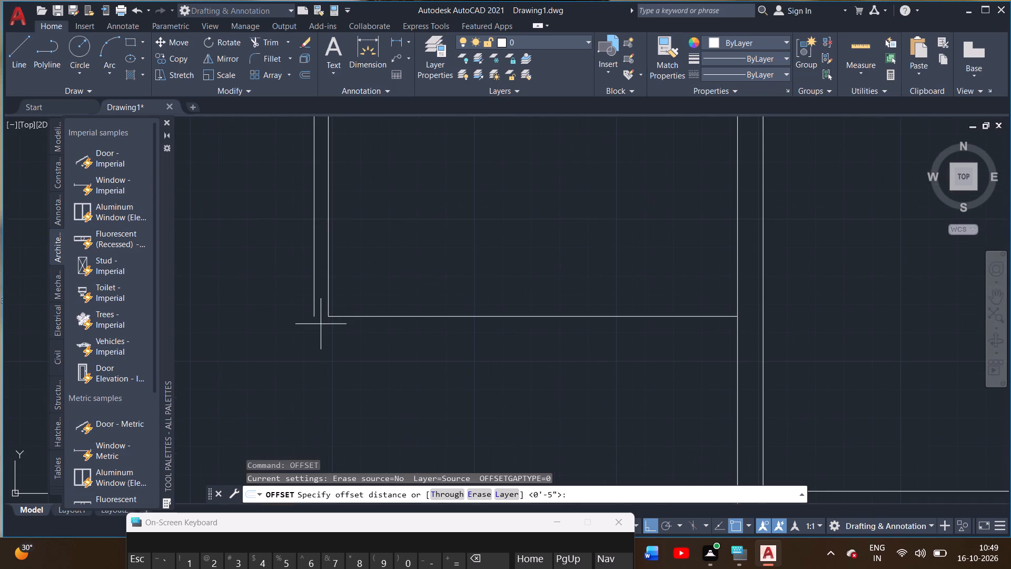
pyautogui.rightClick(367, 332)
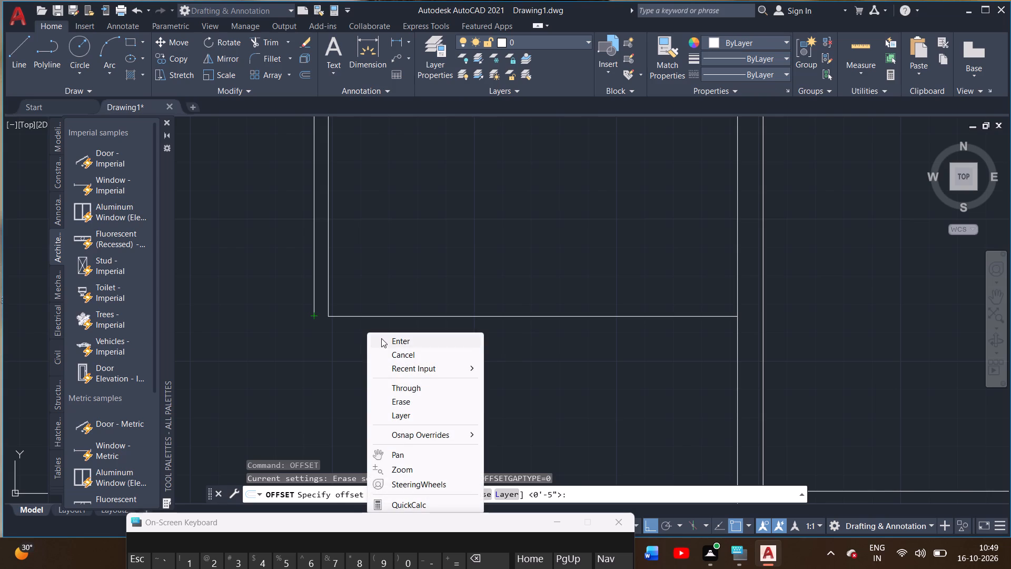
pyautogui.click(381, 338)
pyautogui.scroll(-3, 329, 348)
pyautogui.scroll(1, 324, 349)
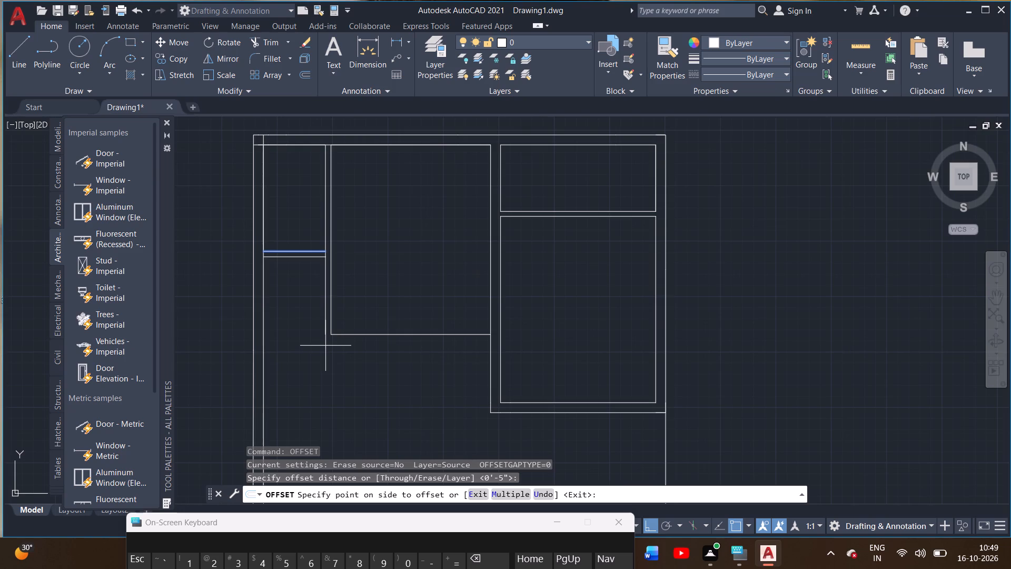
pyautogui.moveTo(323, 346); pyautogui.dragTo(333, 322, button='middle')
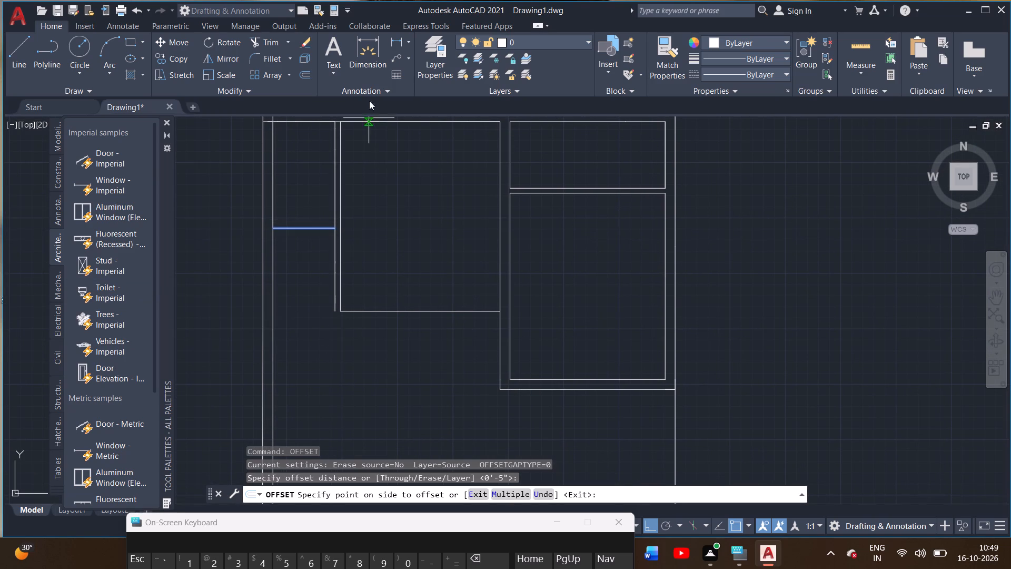
# Check the distance from the new cross line to the partition's lower end with the Dimension command, without placing a dimension.
pyautogui.click(380, 61)
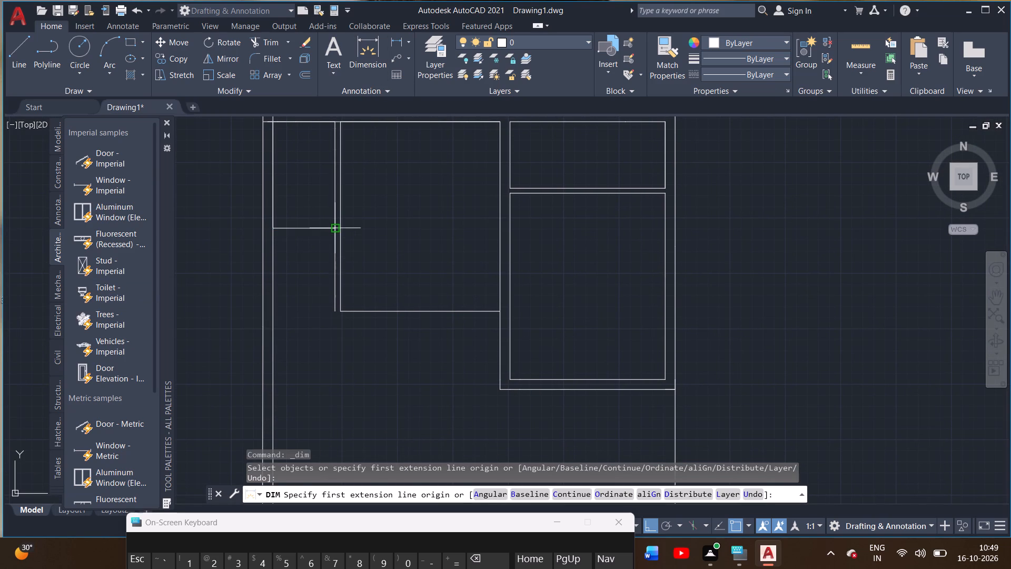
pyautogui.click(333, 231)
pyautogui.scroll(3, 334, 315)
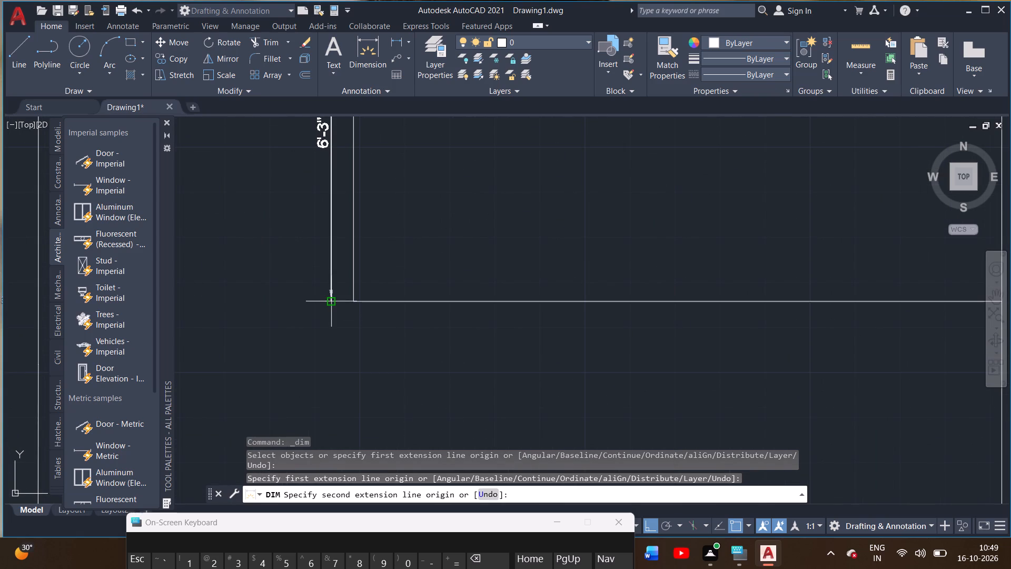
pyautogui.rightClick(322, 296)
pyautogui.click(333, 301)
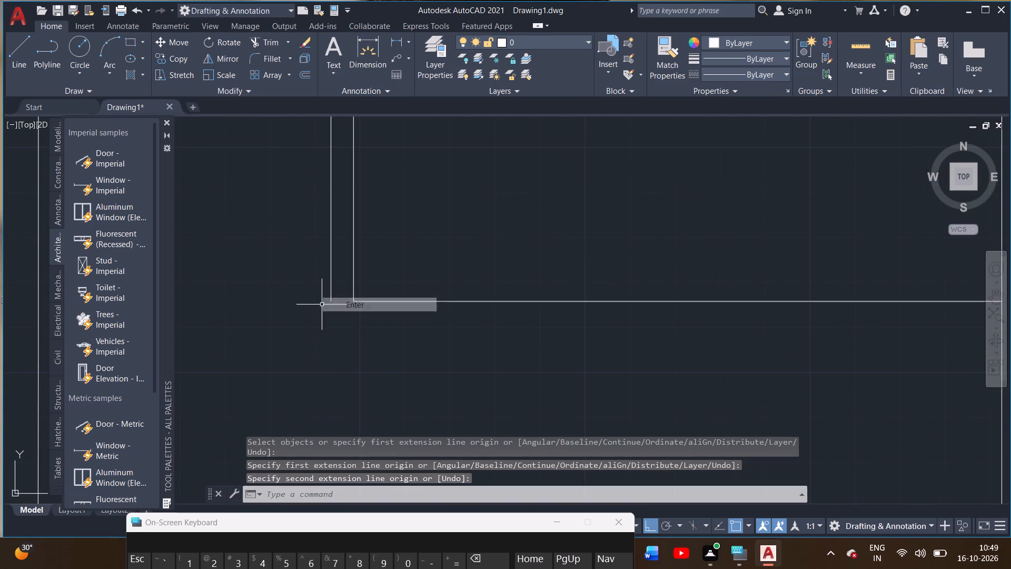
# From the cross line's outer-wall end, draw a line 4.5" down and across to the partition to form the cross wall's second face.
pyautogui.scroll(-3, 304, 296)
pyautogui.moveTo(306, 283); pyautogui.dragTo(338, 283, button='middle')
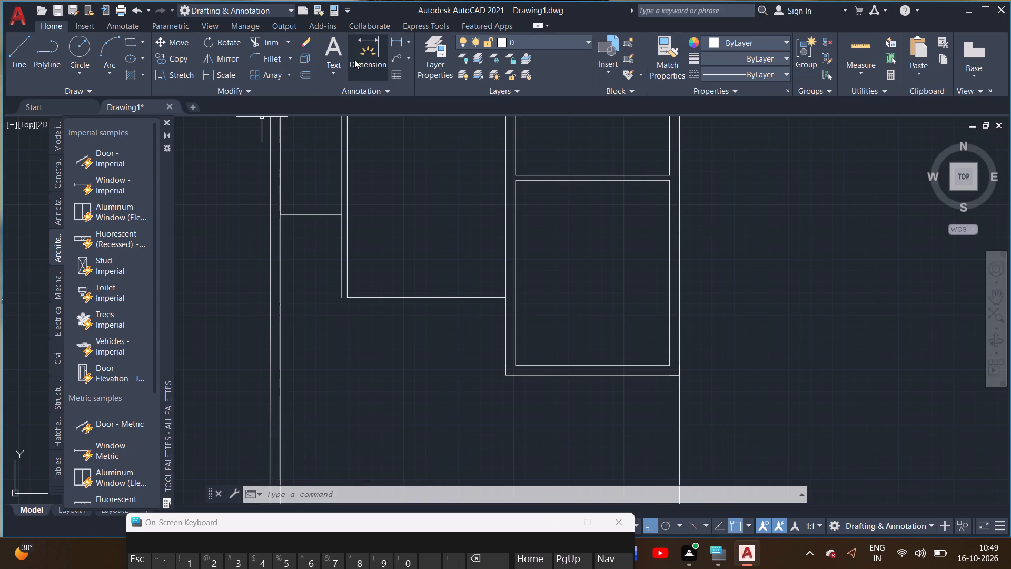
pyautogui.click(25, 59)
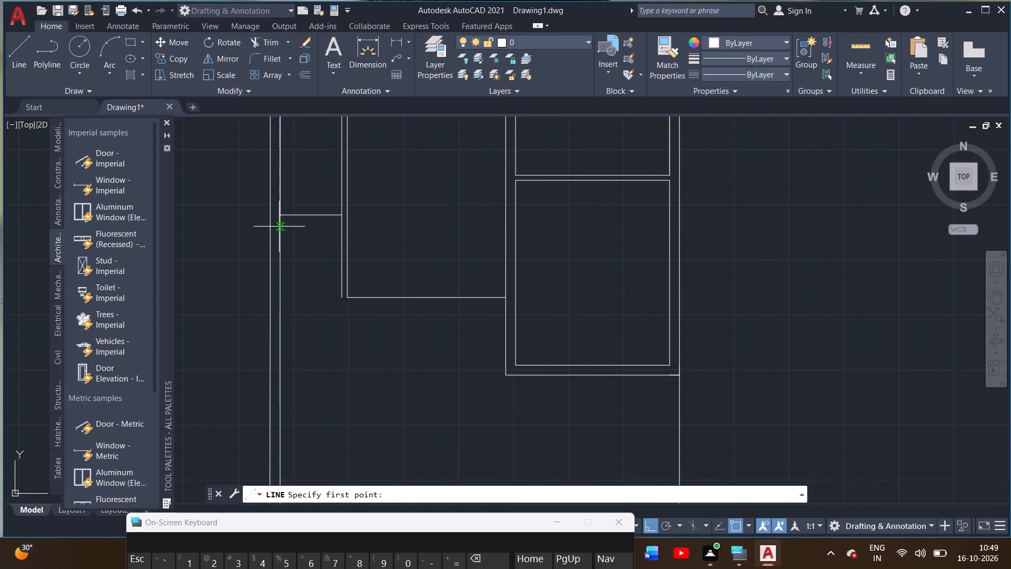
pyautogui.scroll(1, 286, 223)
pyautogui.click(274, 208)
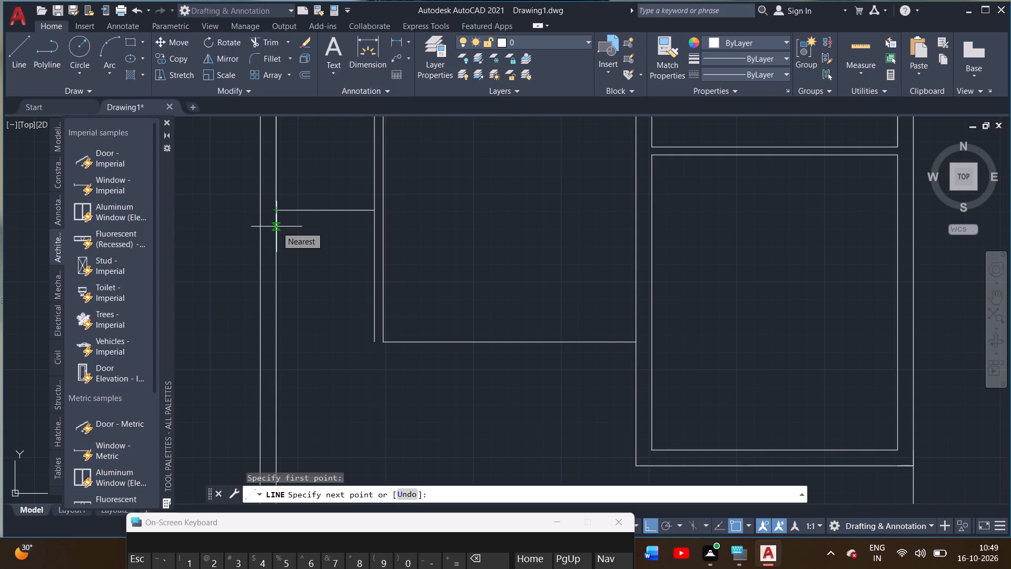
pyautogui.press('4')
pyautogui.write('.5')
pyautogui.hotkey('shift', '"')
pyautogui.press('Return')
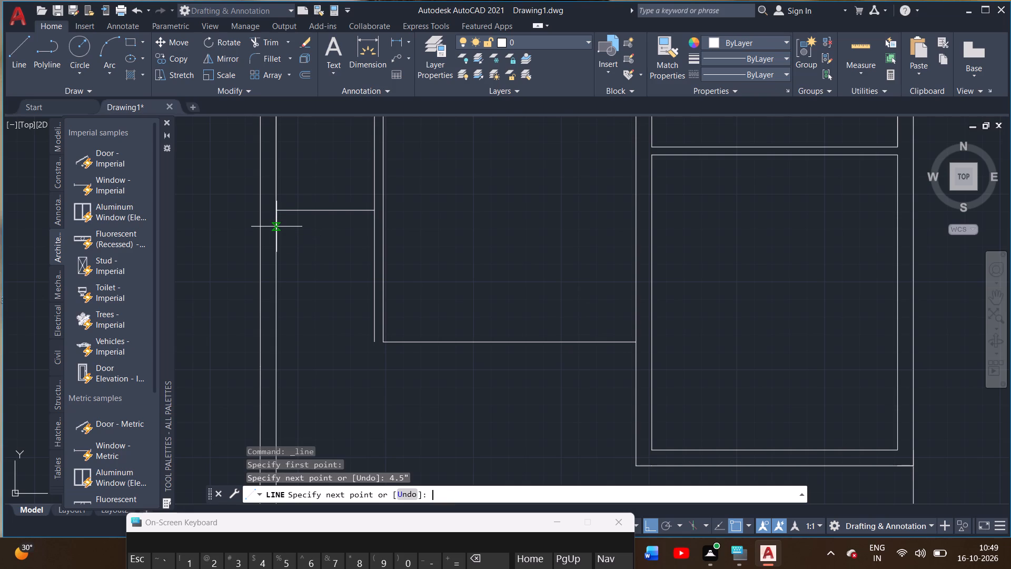
pyautogui.click(374, 219)
pyautogui.rightClick(372, 219)
pyautogui.click(403, 223)
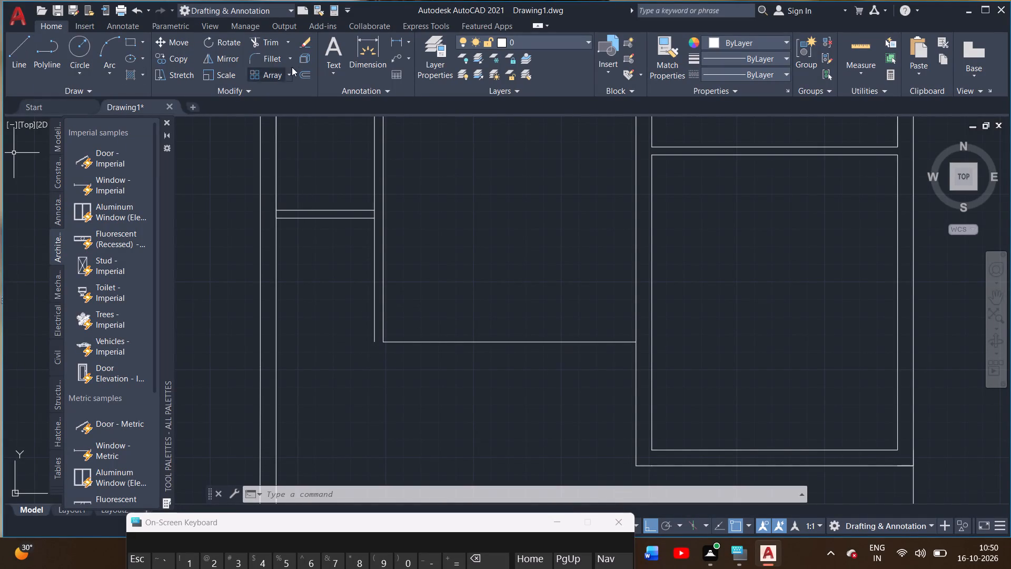
# Check the distance from the cross wall's lower line to the partition's lower end with the Dimension command, without placing a dimension.
pyautogui.click(370, 57)
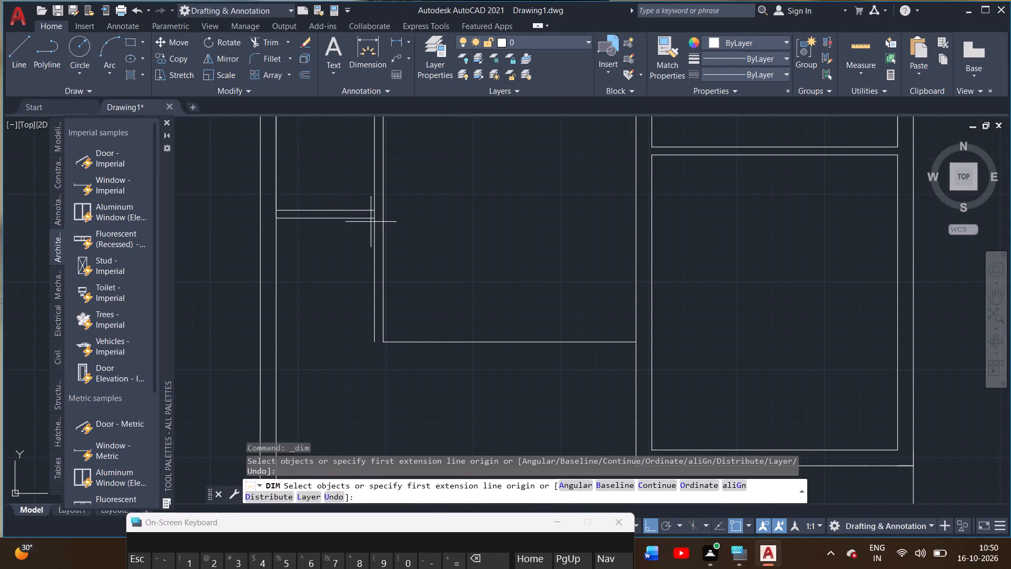
pyautogui.click(372, 219)
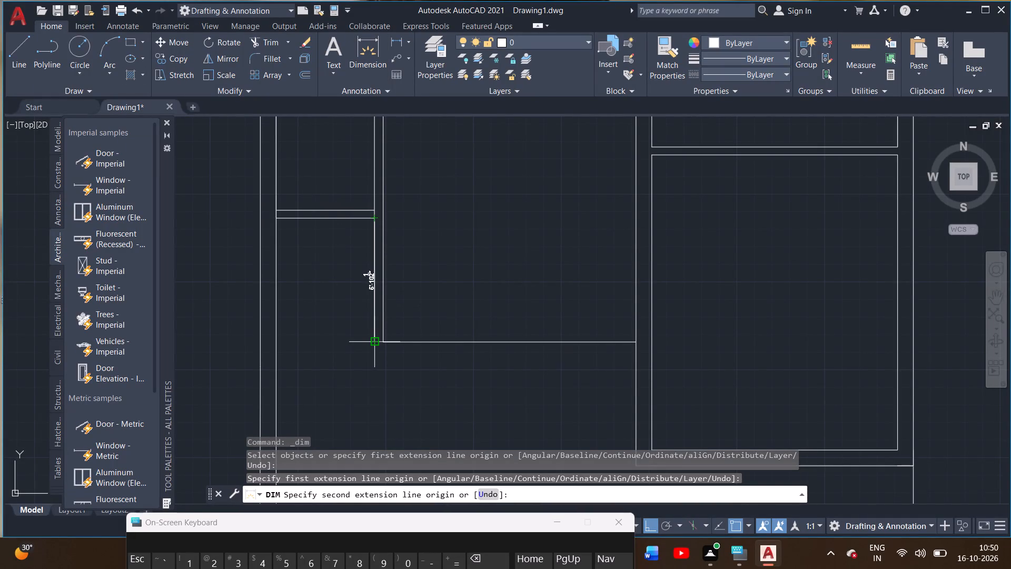
pyautogui.scroll(1, 375, 344)
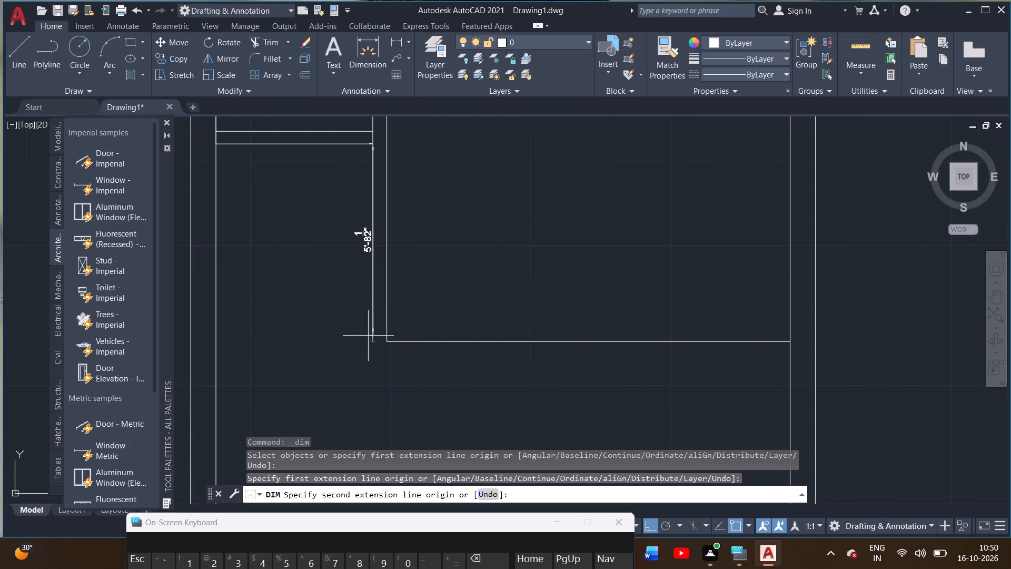
pyautogui.rightClick(361, 320)
pyautogui.click(376, 323)
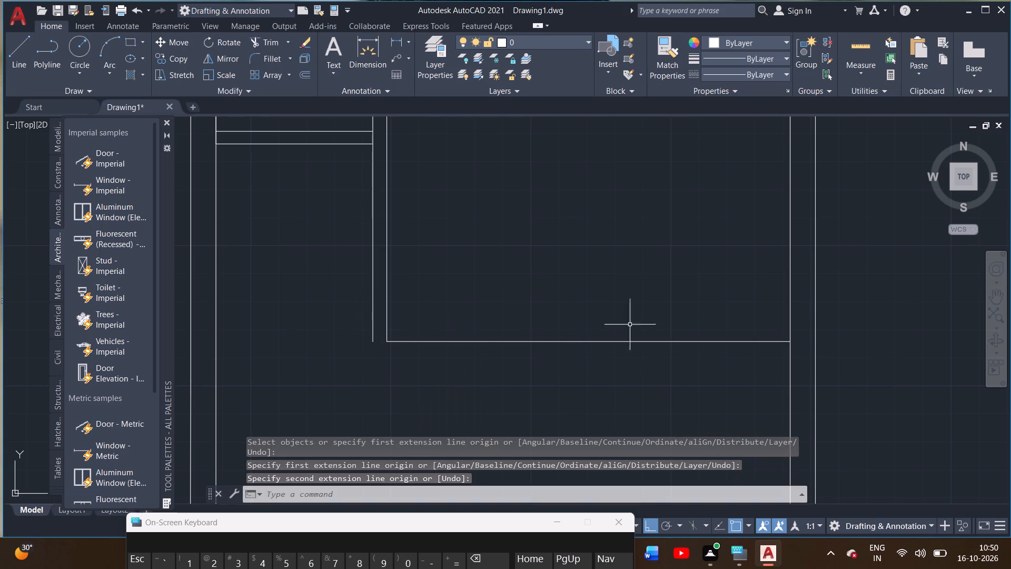
pyautogui.scroll(-1, 394, 327)
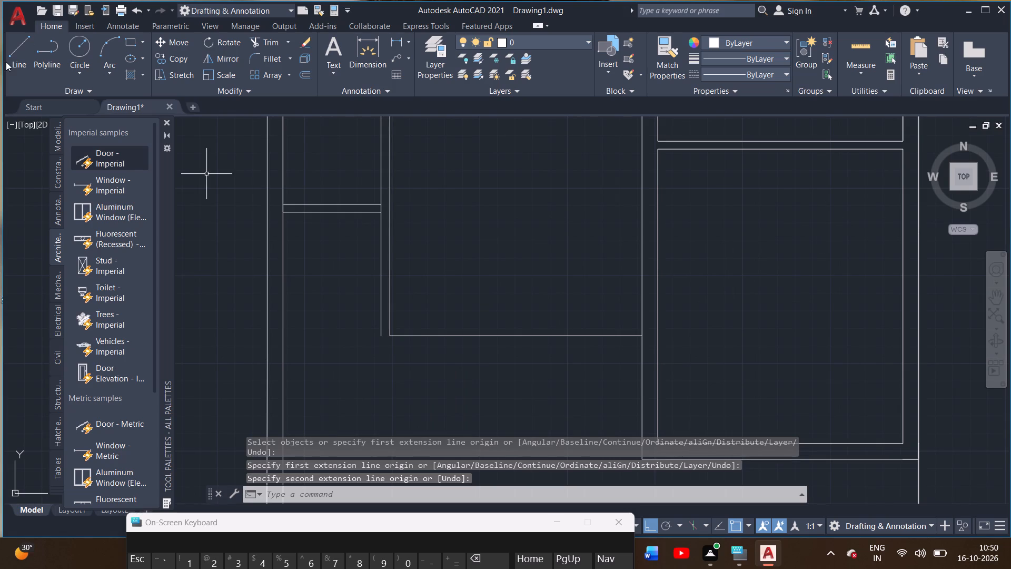
# Draw a line from the partition's far-side lower end across to the left outer wall's inner line, closing the small room's bottom edge.
pyautogui.click(6, 62)
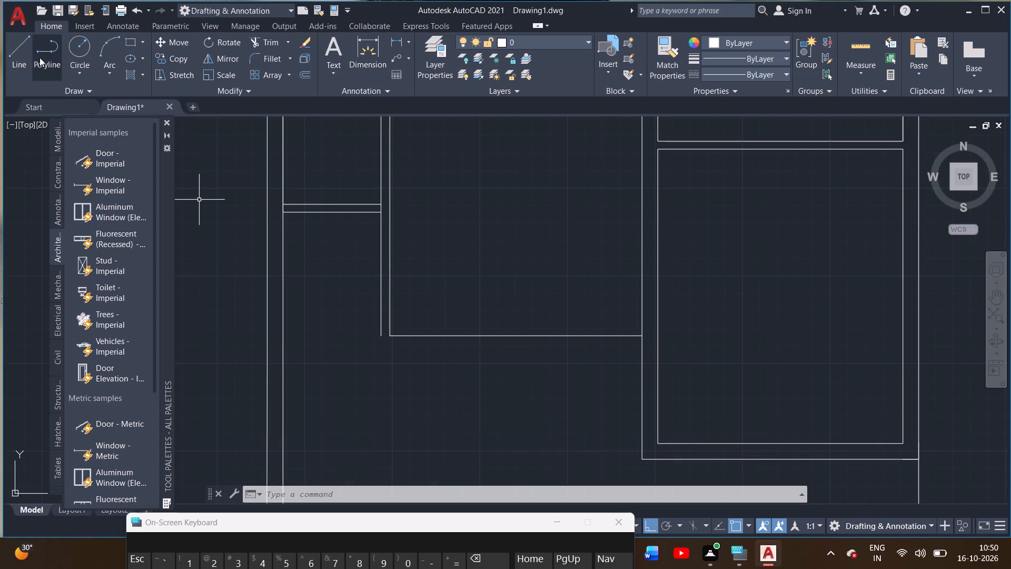
pyautogui.click(23, 51)
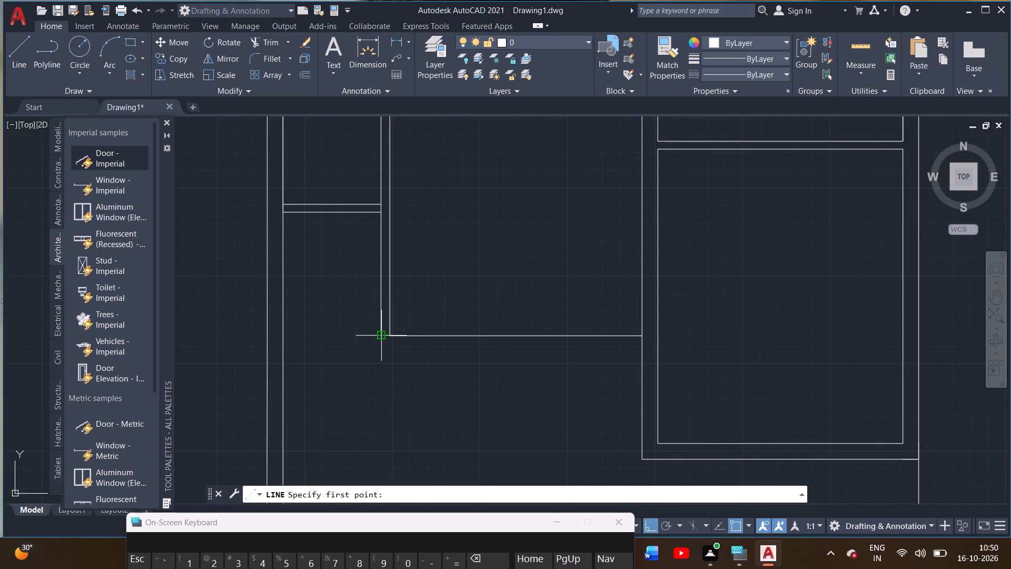
pyautogui.click(392, 333)
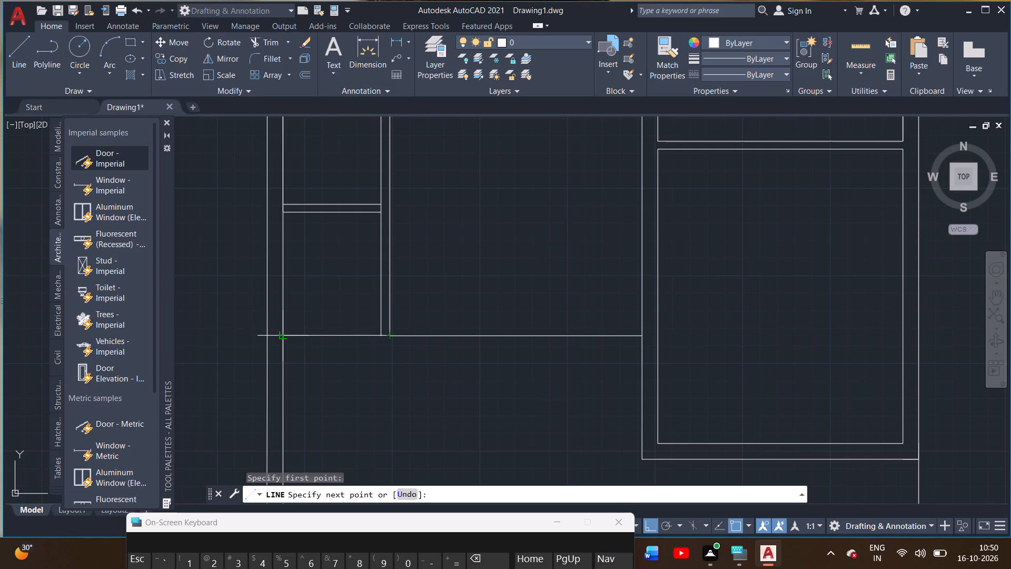
pyautogui.doubleClick(281, 337)
pyautogui.rightClick(284, 333)
pyautogui.click(303, 341)
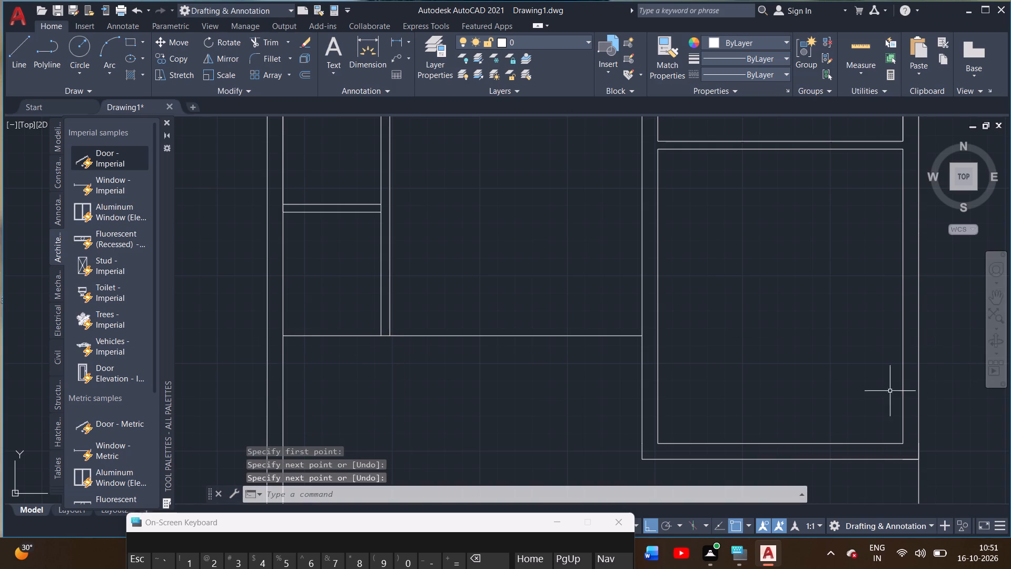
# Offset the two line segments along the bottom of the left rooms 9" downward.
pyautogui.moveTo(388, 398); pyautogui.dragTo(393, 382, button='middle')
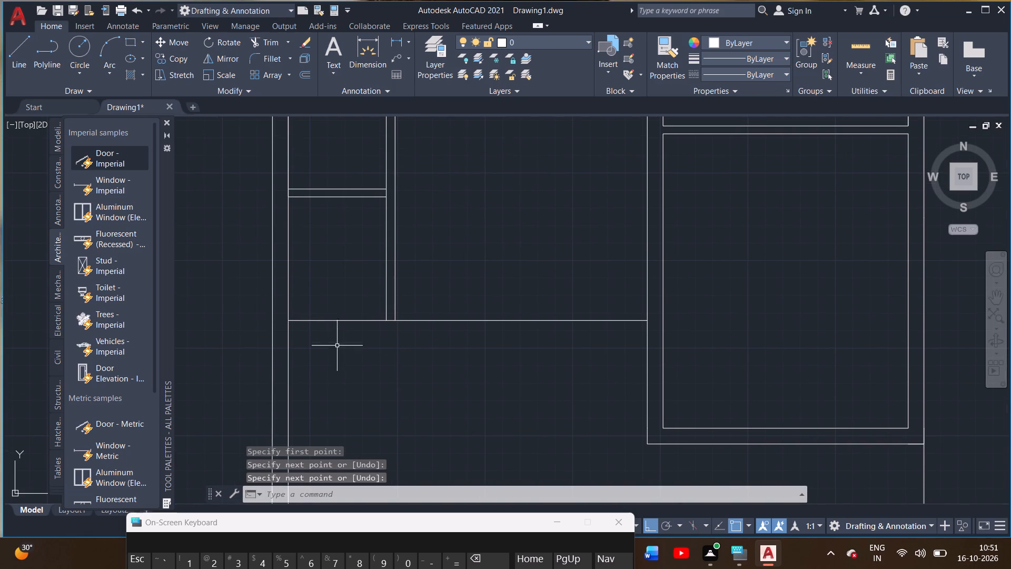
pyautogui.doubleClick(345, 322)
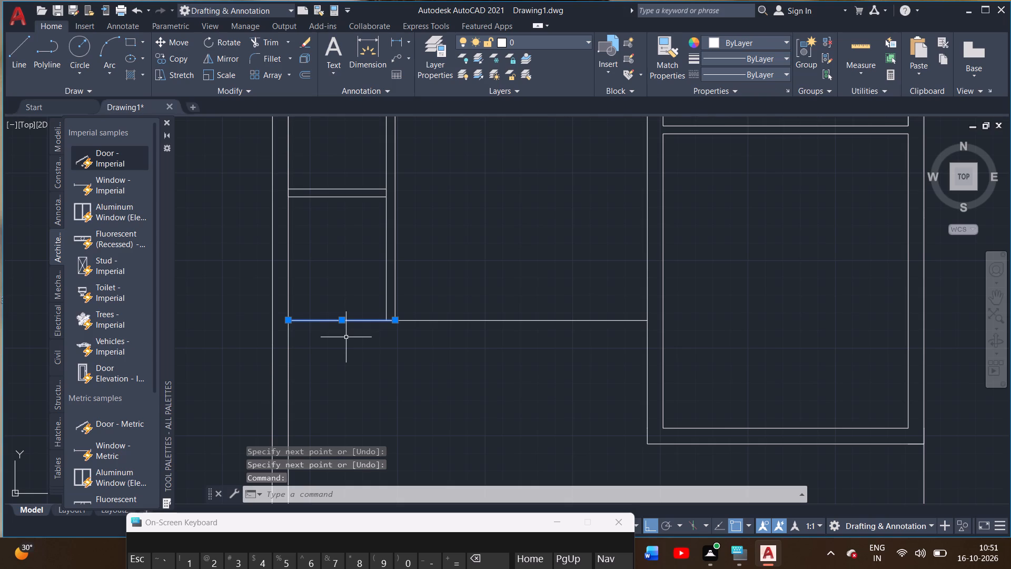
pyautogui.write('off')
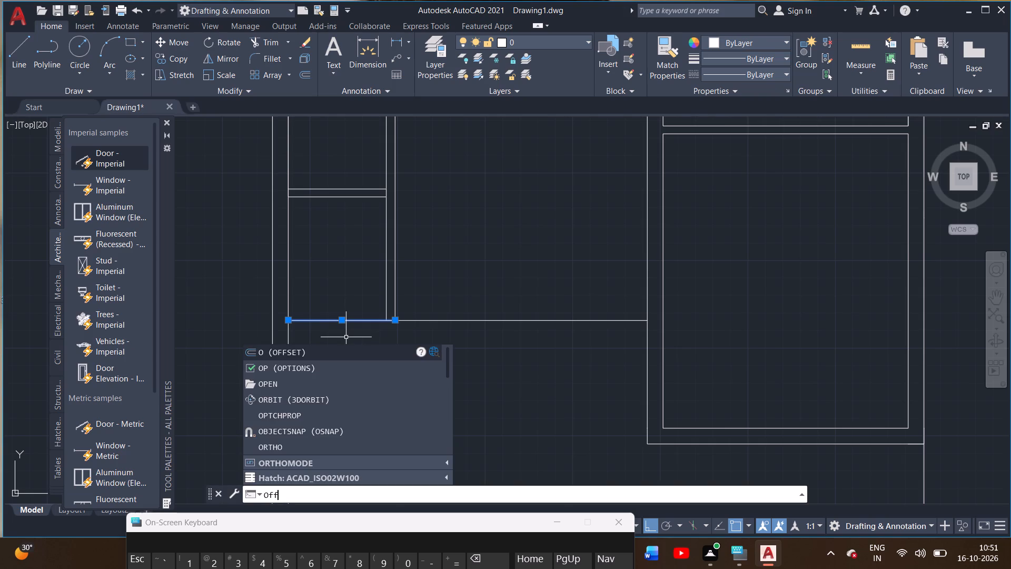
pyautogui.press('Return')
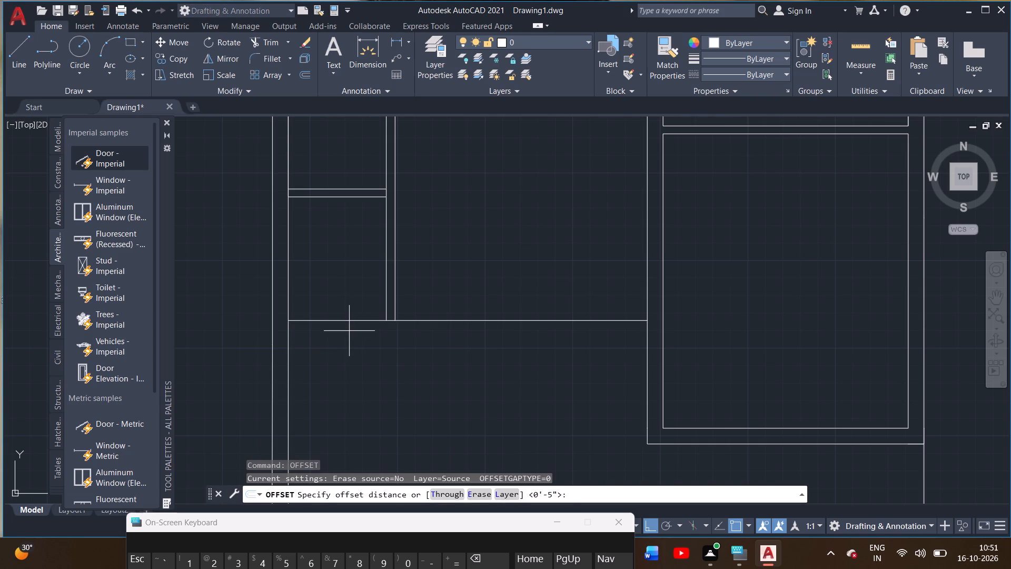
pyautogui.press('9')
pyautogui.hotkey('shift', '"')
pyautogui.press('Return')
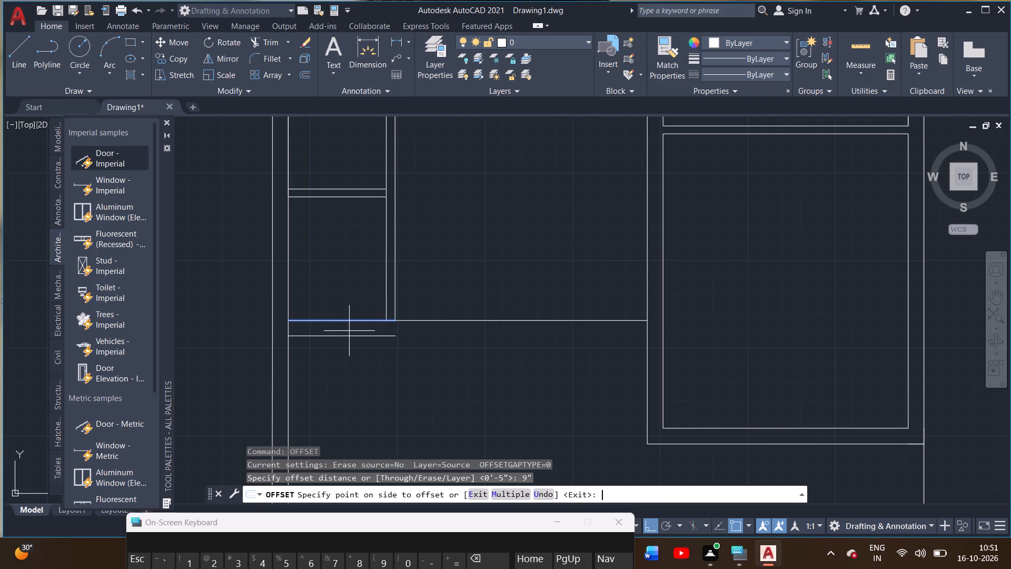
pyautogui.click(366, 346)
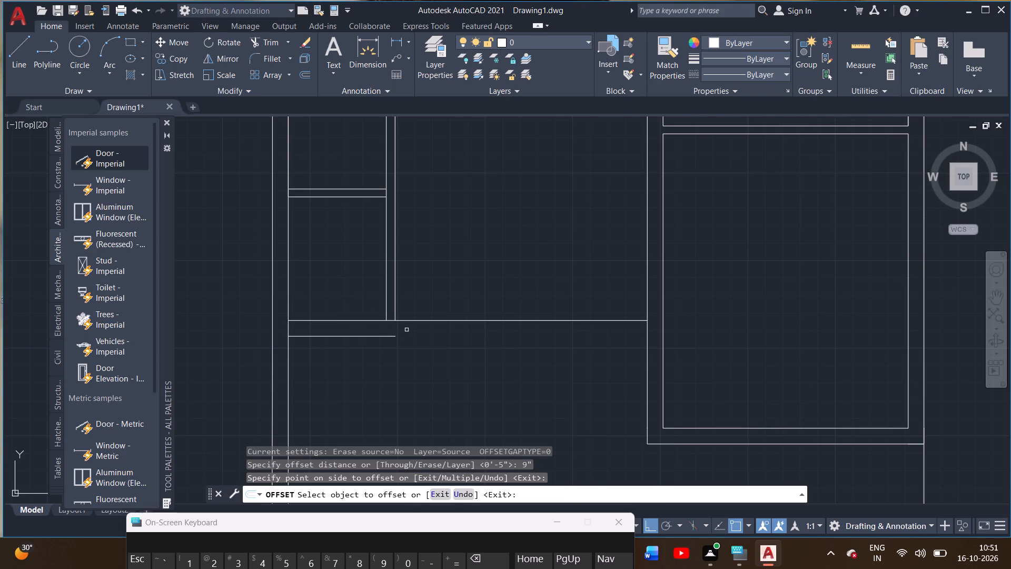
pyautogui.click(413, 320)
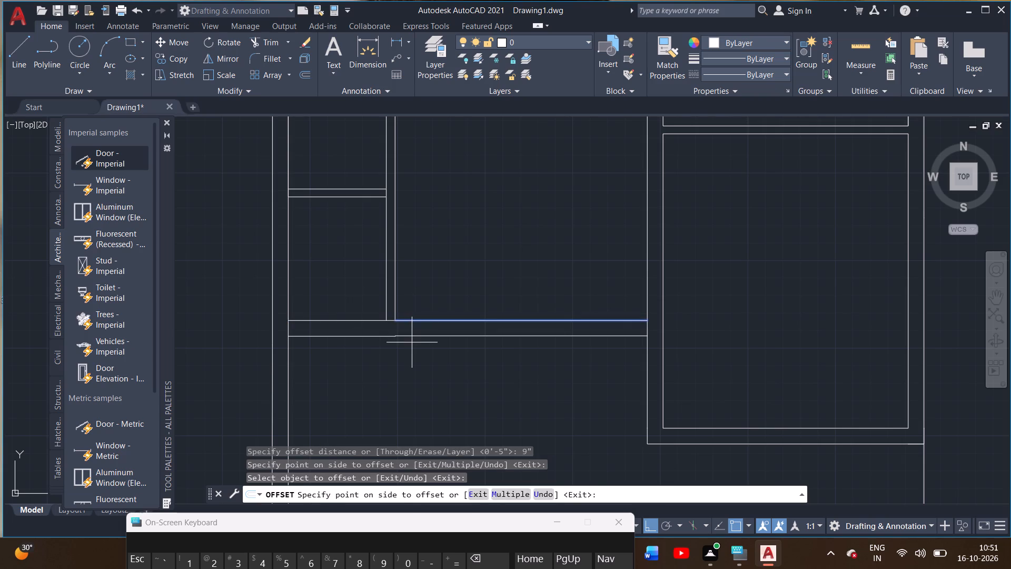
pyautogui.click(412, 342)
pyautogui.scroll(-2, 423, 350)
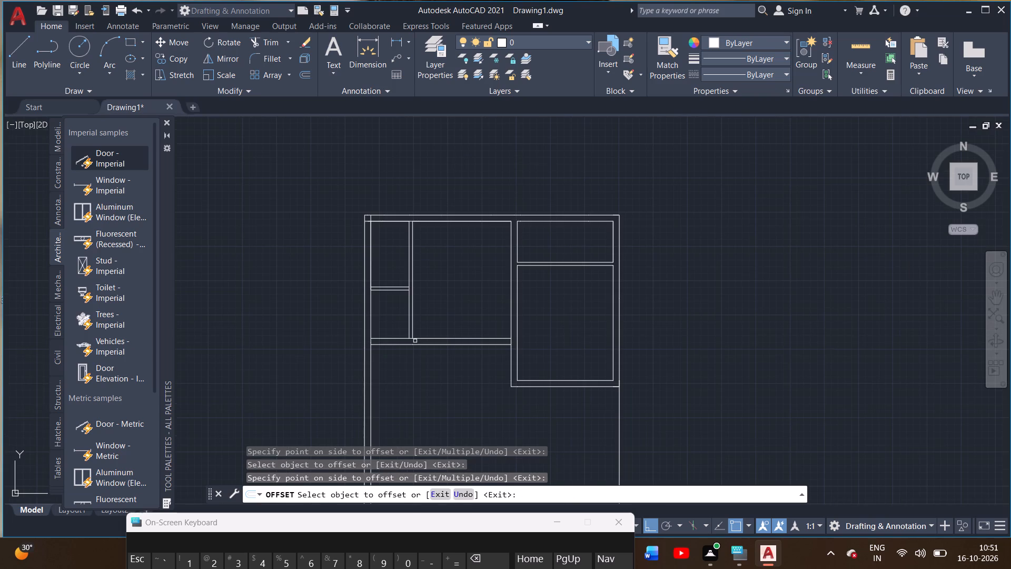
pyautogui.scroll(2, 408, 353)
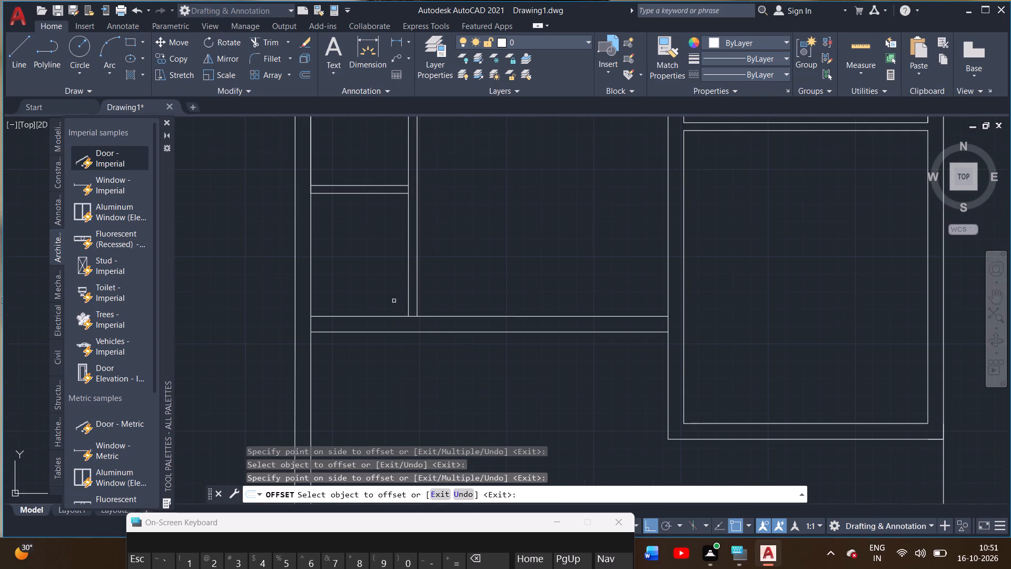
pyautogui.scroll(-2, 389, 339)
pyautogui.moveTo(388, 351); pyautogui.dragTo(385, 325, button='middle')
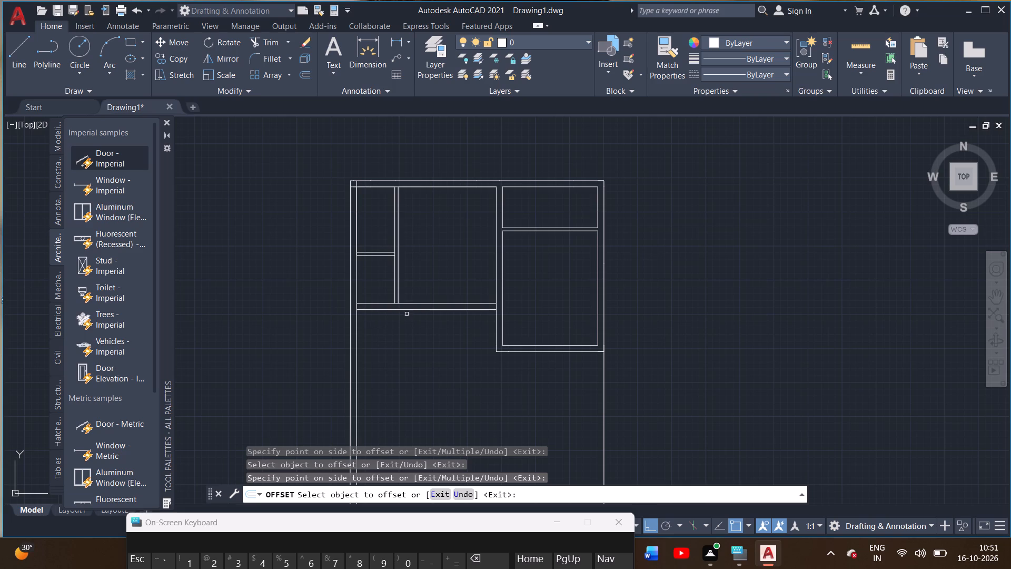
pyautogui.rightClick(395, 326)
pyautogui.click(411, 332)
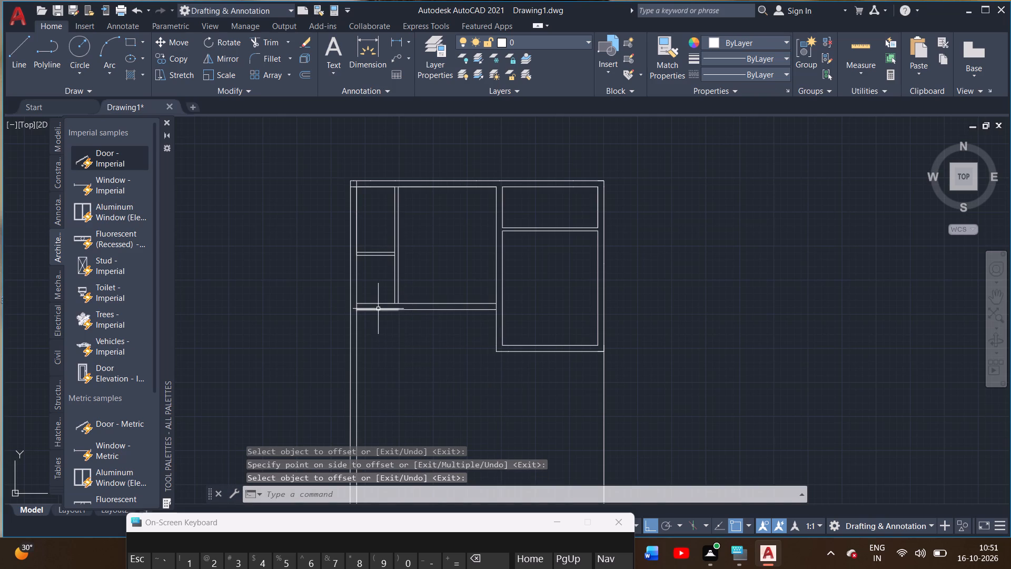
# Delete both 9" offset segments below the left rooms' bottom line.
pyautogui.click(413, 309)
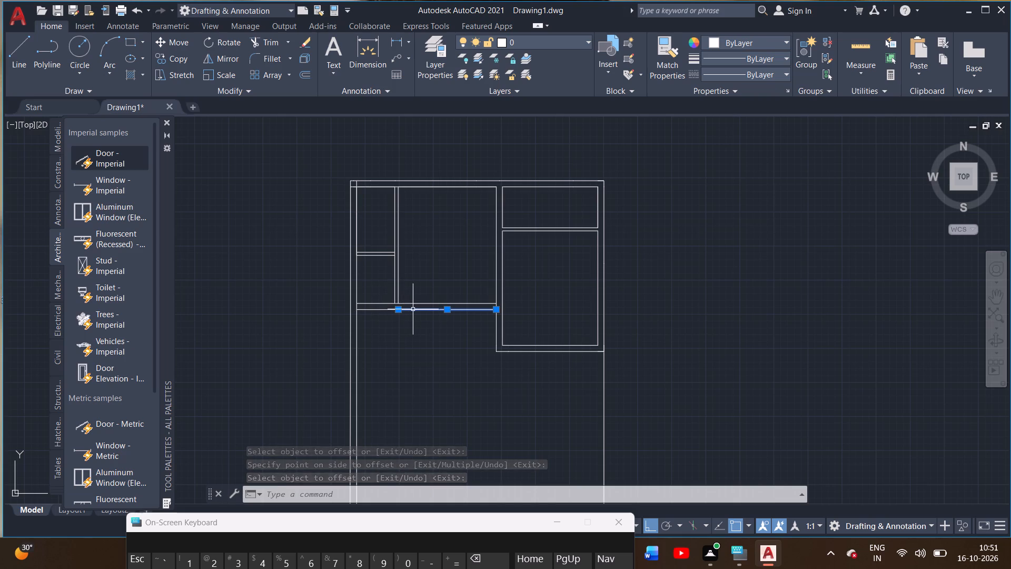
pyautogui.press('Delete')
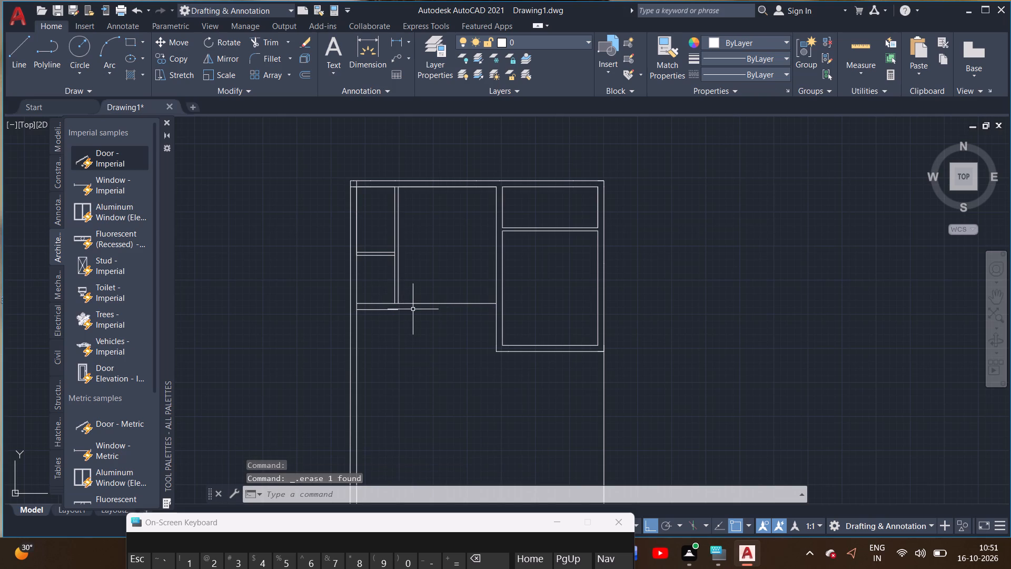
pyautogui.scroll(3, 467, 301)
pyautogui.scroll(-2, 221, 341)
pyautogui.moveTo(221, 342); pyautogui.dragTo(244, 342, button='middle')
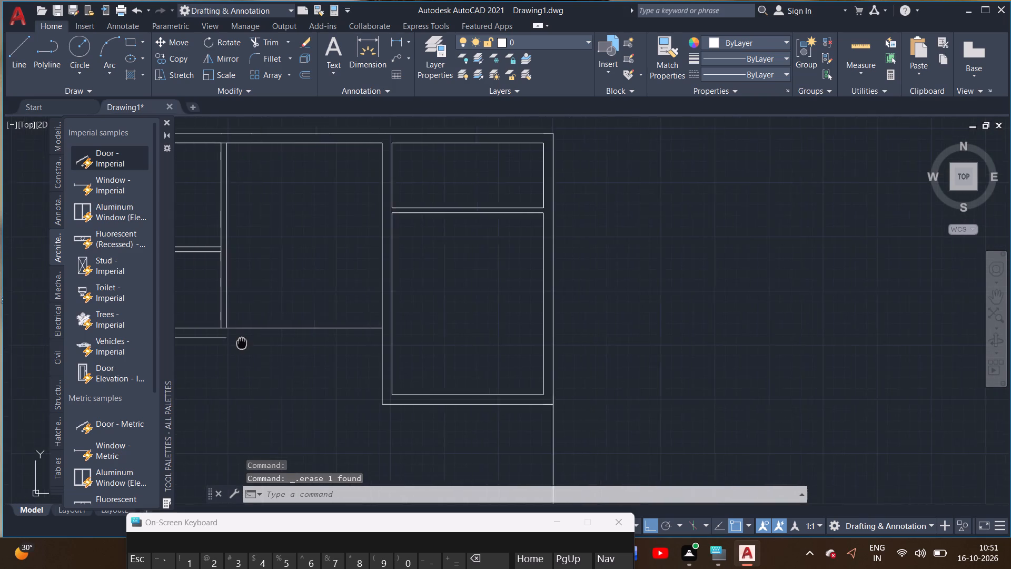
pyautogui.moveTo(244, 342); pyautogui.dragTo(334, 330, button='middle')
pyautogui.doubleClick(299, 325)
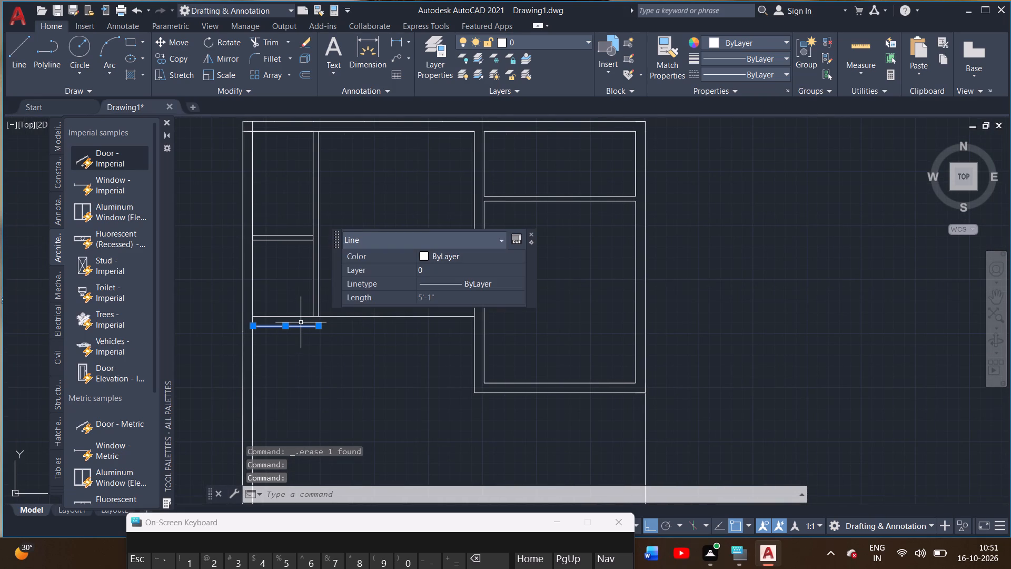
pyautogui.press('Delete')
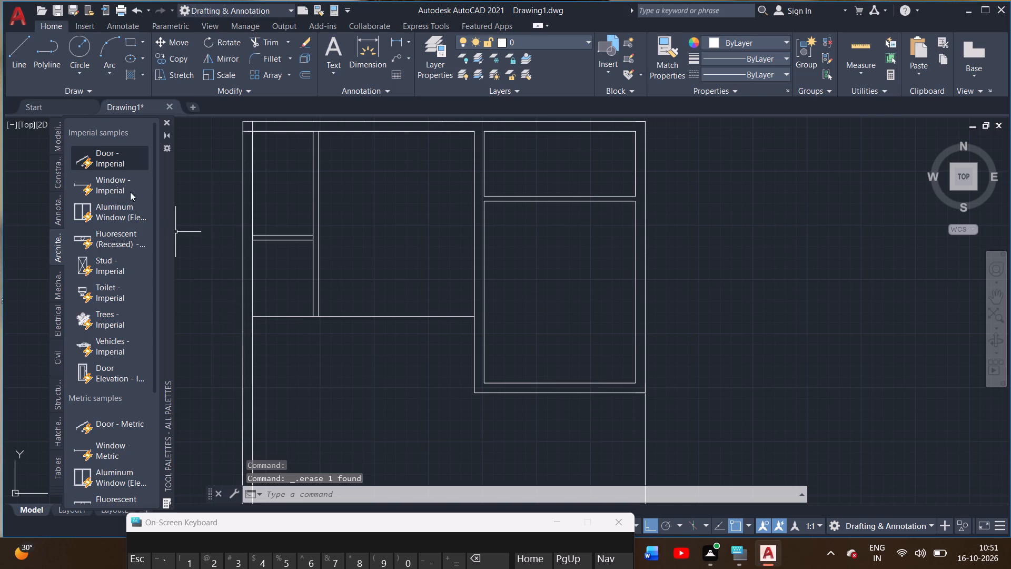
# From the bottom line's outer-wall end, draw a line 9" down and across to the right-hand room's wall, forming the wall's second face.
pyautogui.click(14, 63)
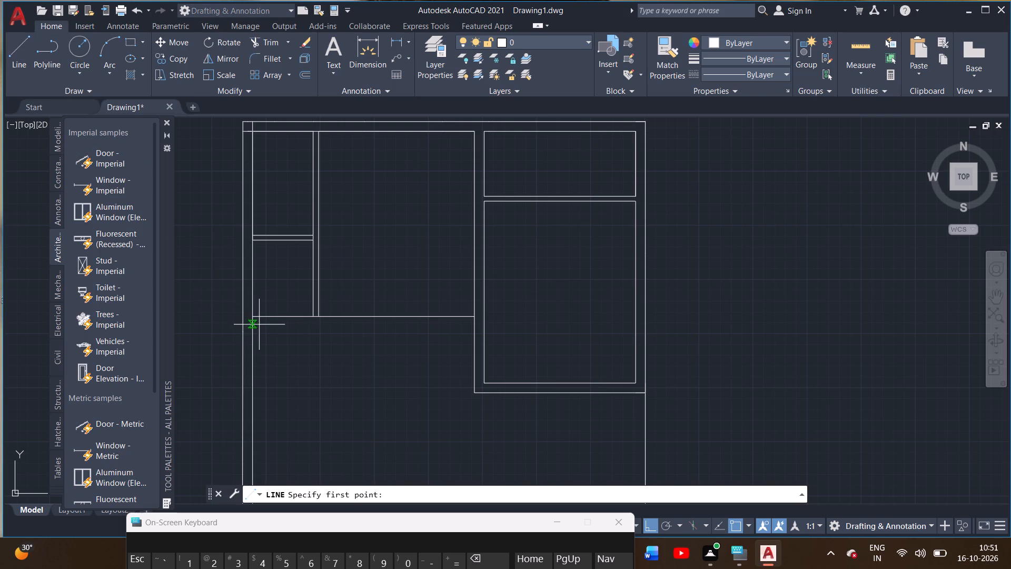
pyautogui.click(251, 316)
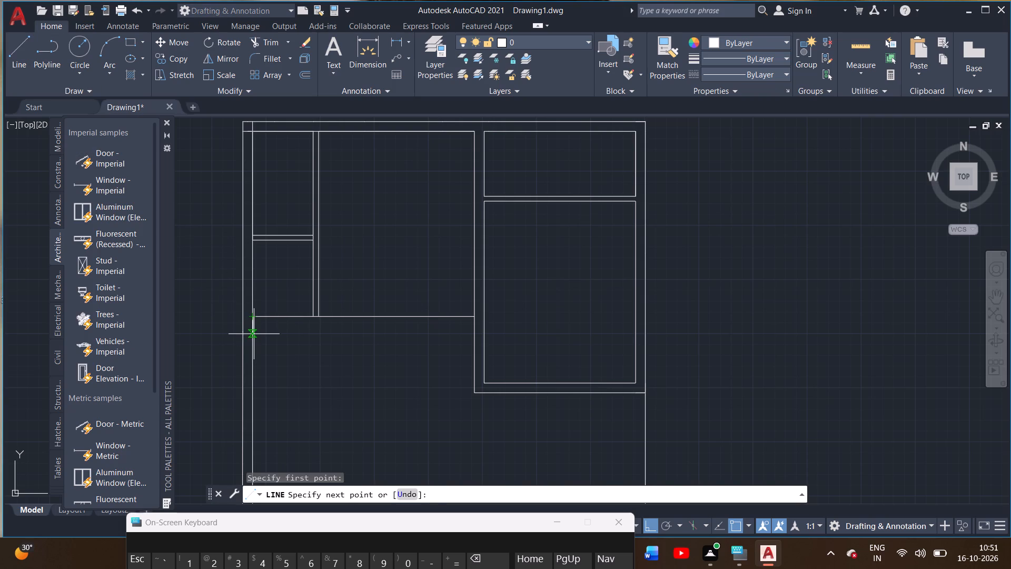
pyautogui.press('9')
pyautogui.hotkey('shift', '"')
pyautogui.press('Return')
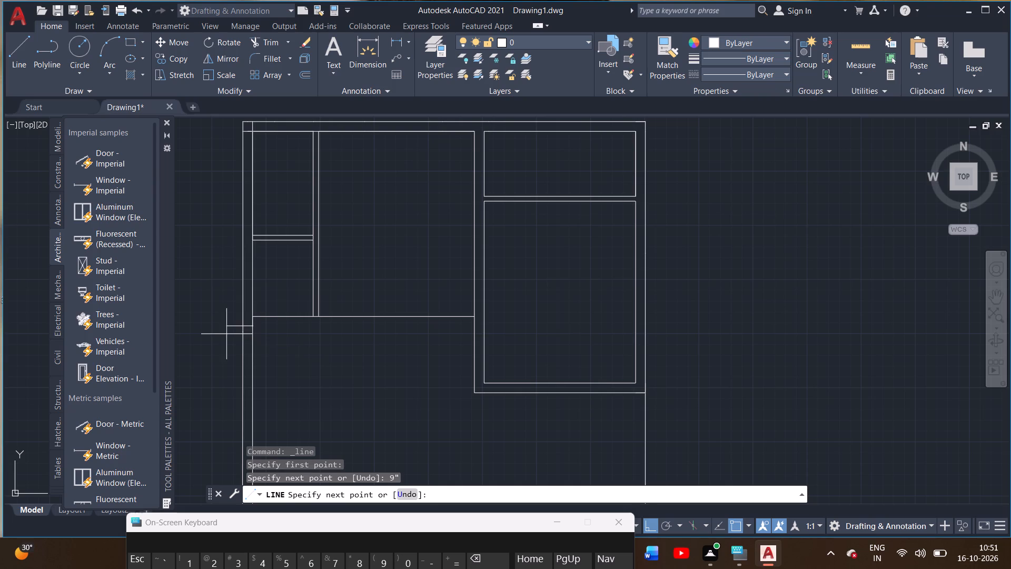
pyautogui.click(474, 327)
pyautogui.rightClick(472, 326)
pyautogui.click(486, 331)
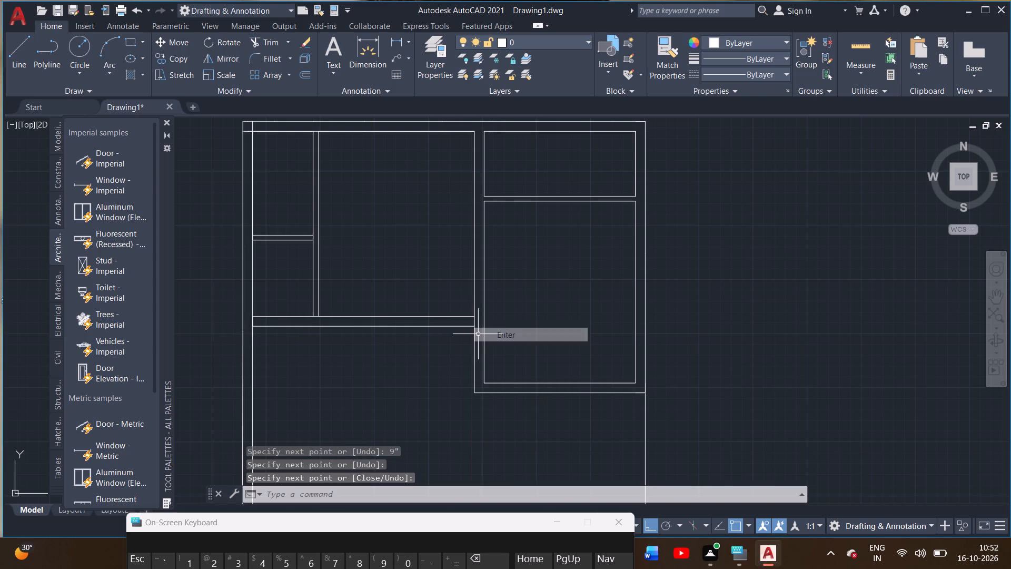
# From the 9" wall's lower face at the outer wall, draw a line 9' down and across to align with the right-hand room's near wall.
pyautogui.scroll(-2, 421, 369)
pyautogui.scroll(3, 381, 359)
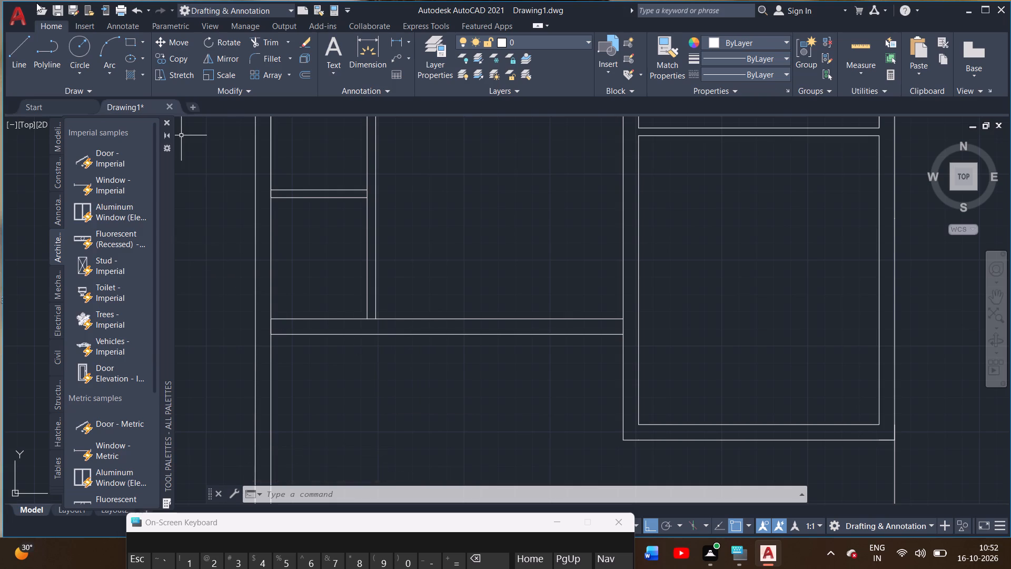
pyautogui.click(16, 54)
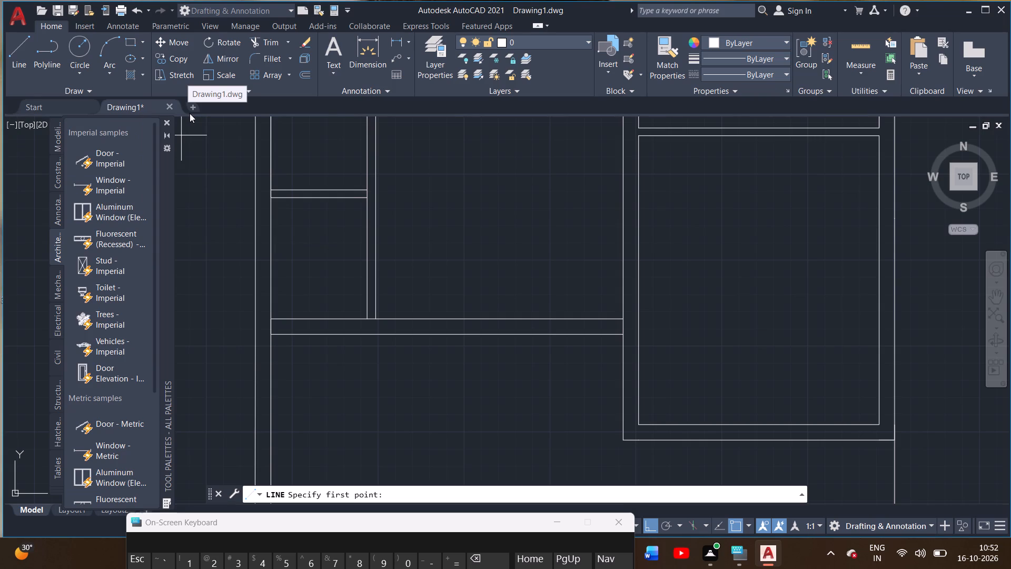
pyautogui.click(269, 336)
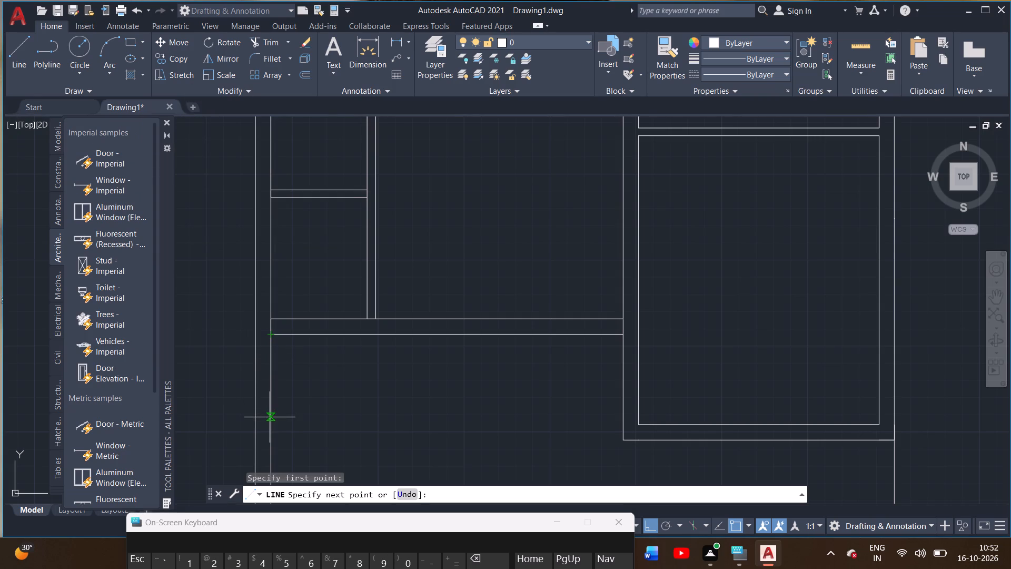
pyautogui.write("9'")
pyautogui.press('Return')
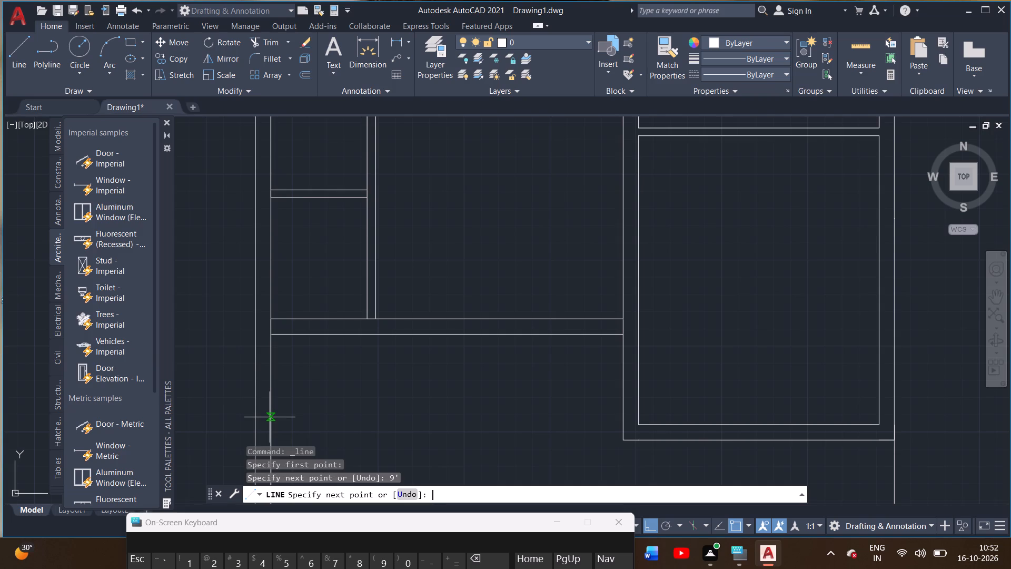
pyautogui.scroll(-2, 403, 437)
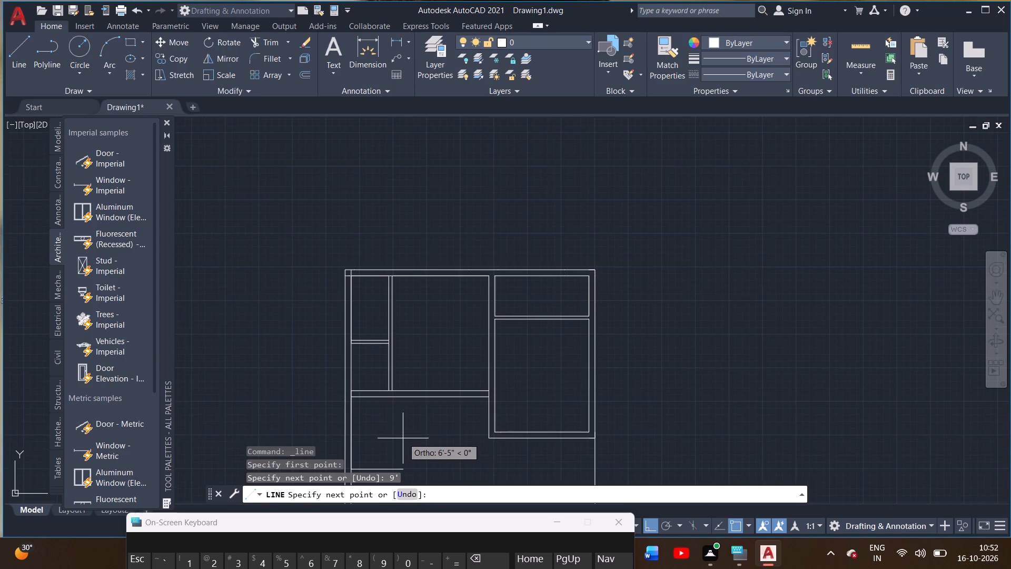
pyautogui.moveTo(402, 438); pyautogui.dragTo(376, 387, button='middle')
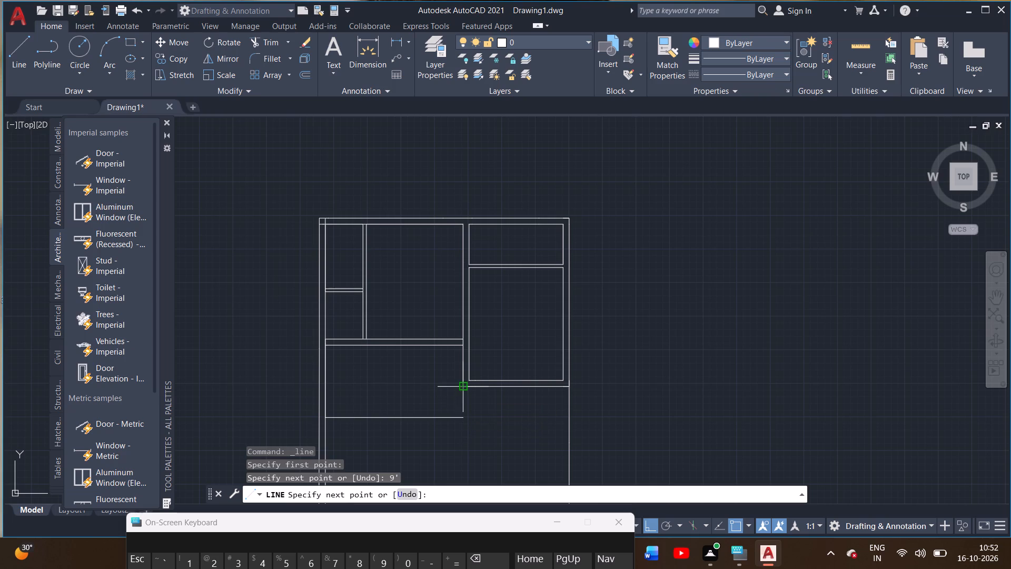
pyautogui.click(462, 418)
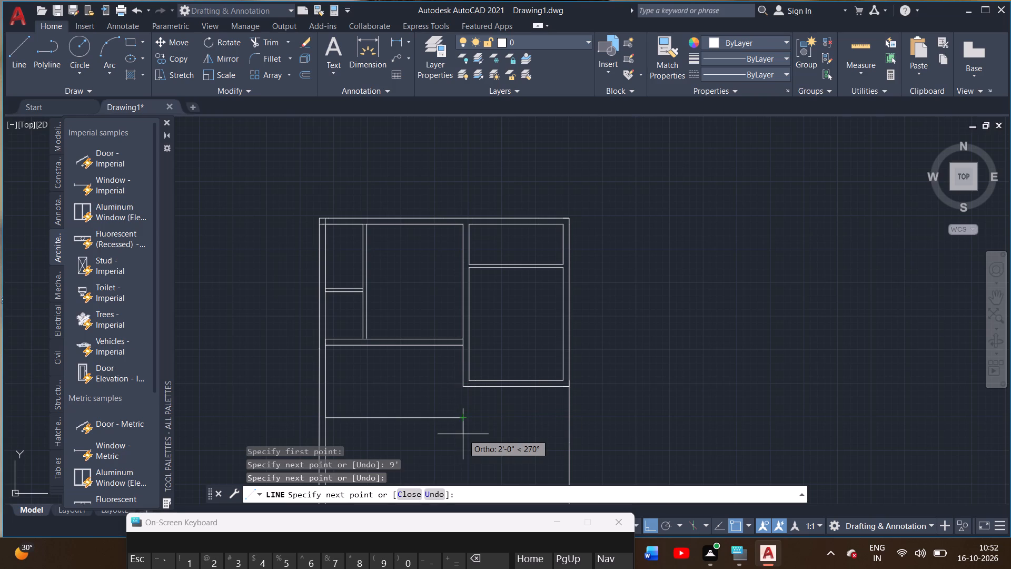
# Continue the line 9" down and back across to the outer wall's inner line, completing the lower wall strip.
pyautogui.scroll(1, 463, 434)
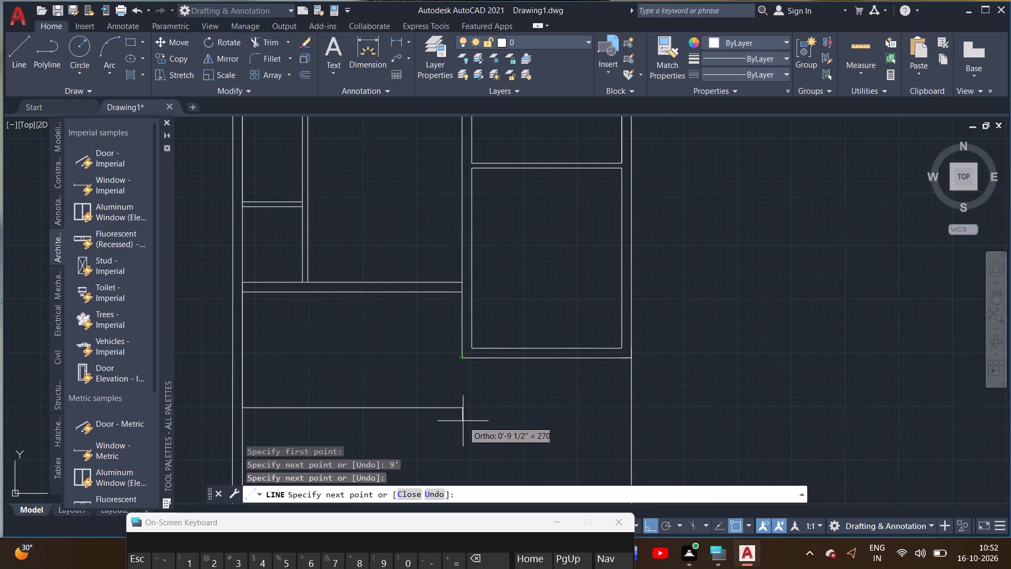
pyautogui.press('9')
pyautogui.hotkey('shift', '"')
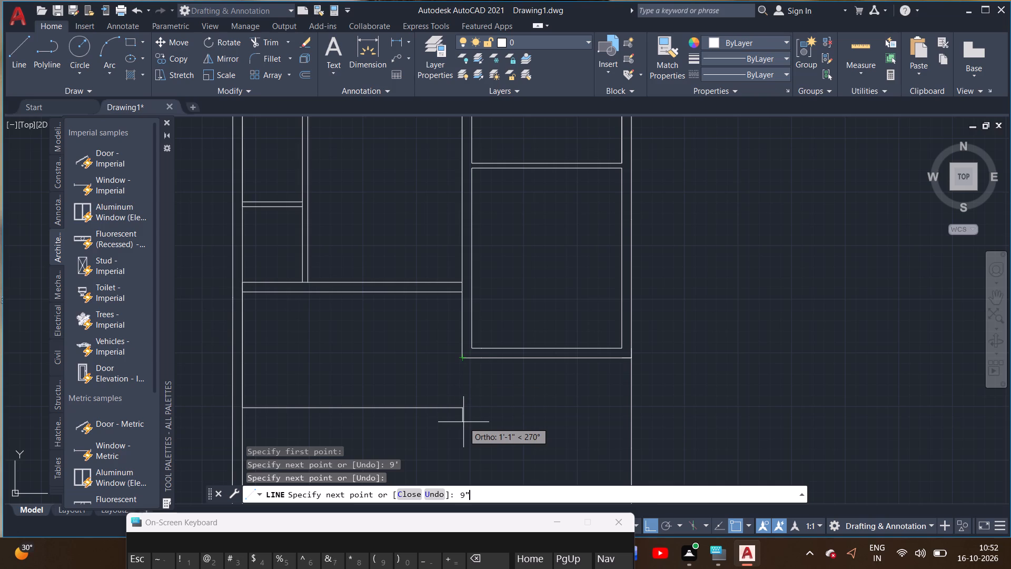
pyautogui.press('Return')
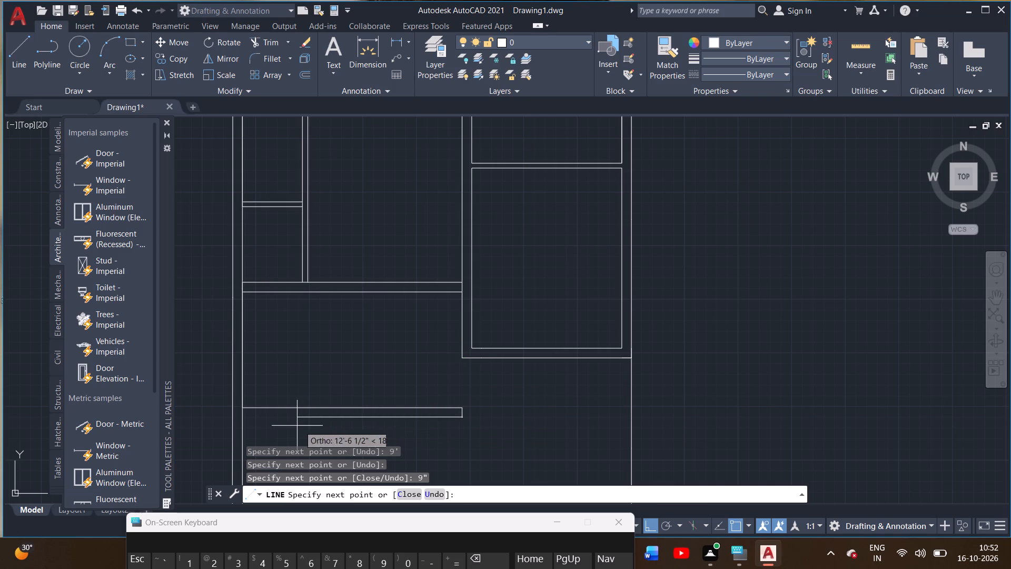
pyautogui.scroll(1, 247, 416)
pyautogui.click(237, 419)
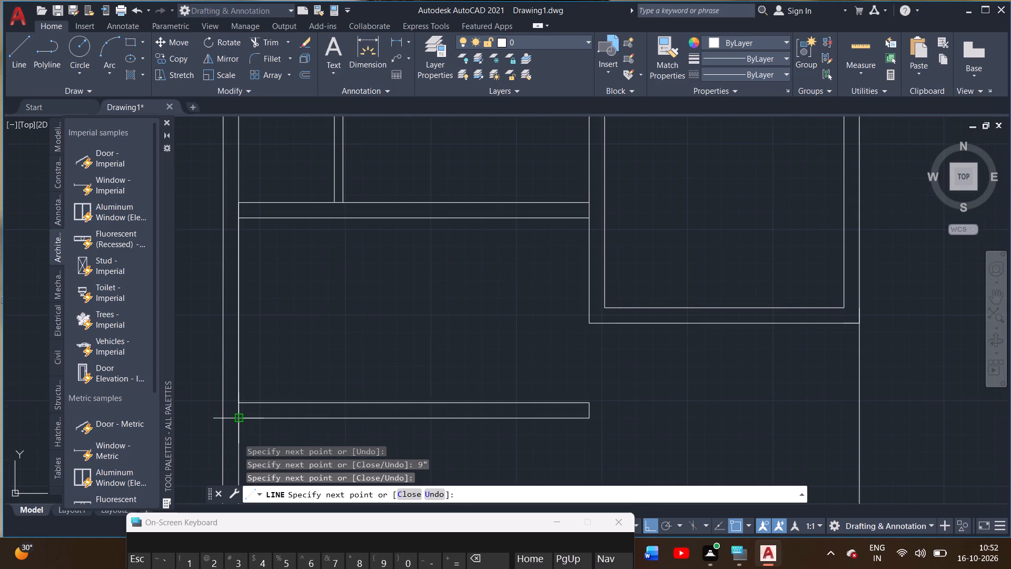
pyautogui.rightClick(237, 419)
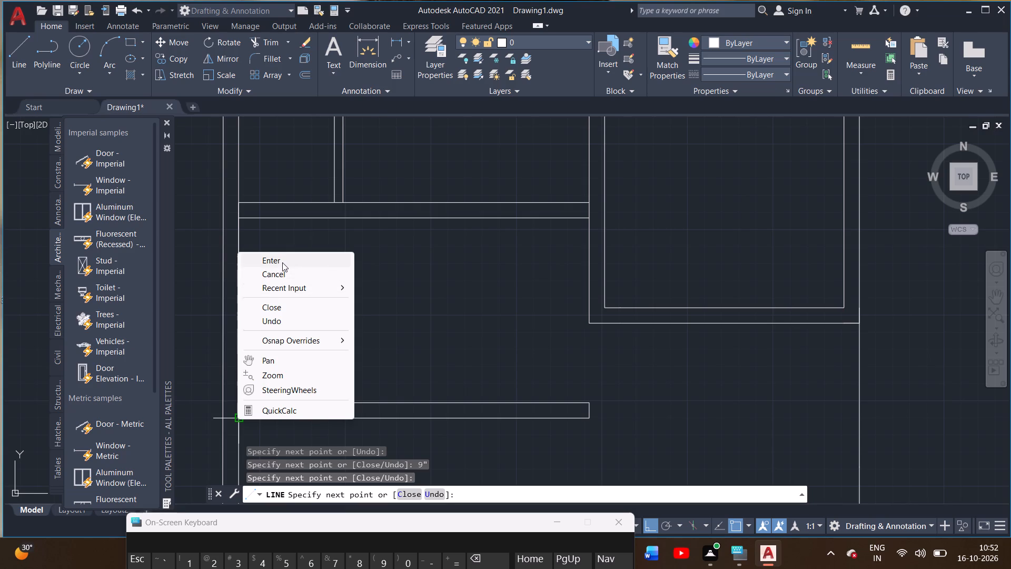
pyautogui.click(282, 262)
# From the lower wall strip's outer-wall corner, draw a line 3' across, 15' down and back to the outer wall's inner line.
pyautogui.scroll(-2, 316, 386)
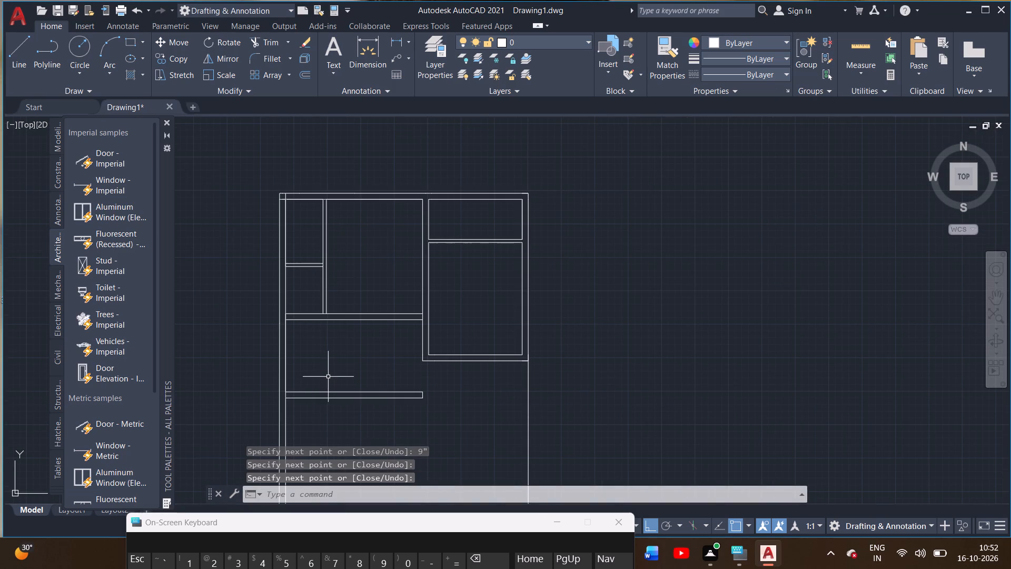
pyautogui.moveTo(326, 375); pyautogui.dragTo(318, 338, button='middle')
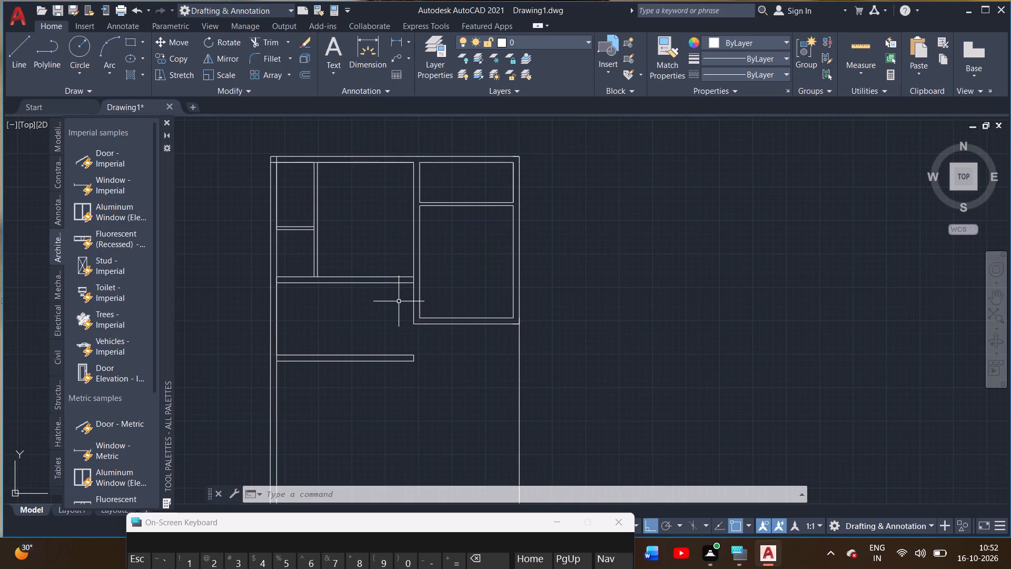
pyautogui.moveTo(399, 301); pyautogui.dragTo(393, 260, button='middle')
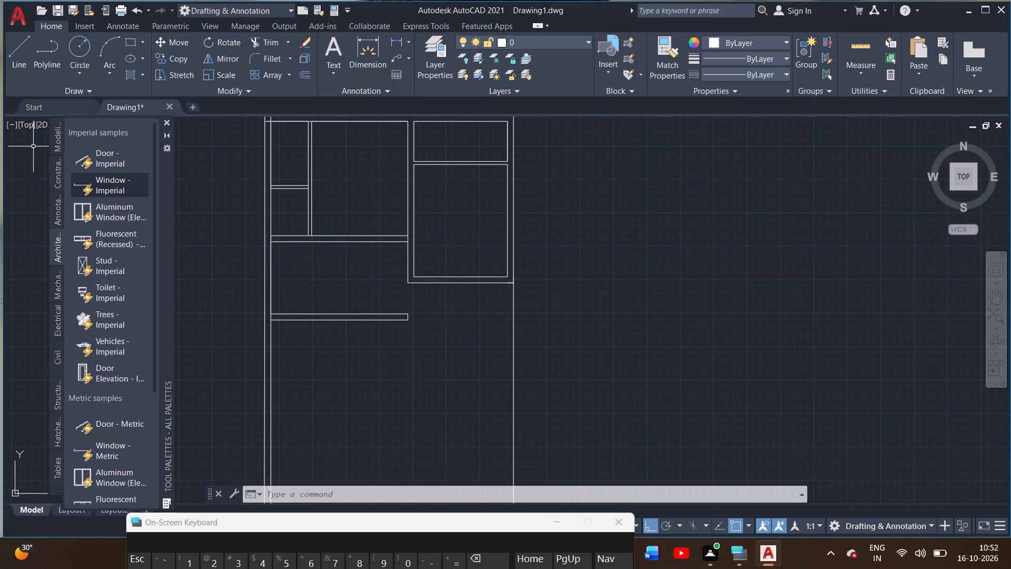
pyautogui.click(13, 64)
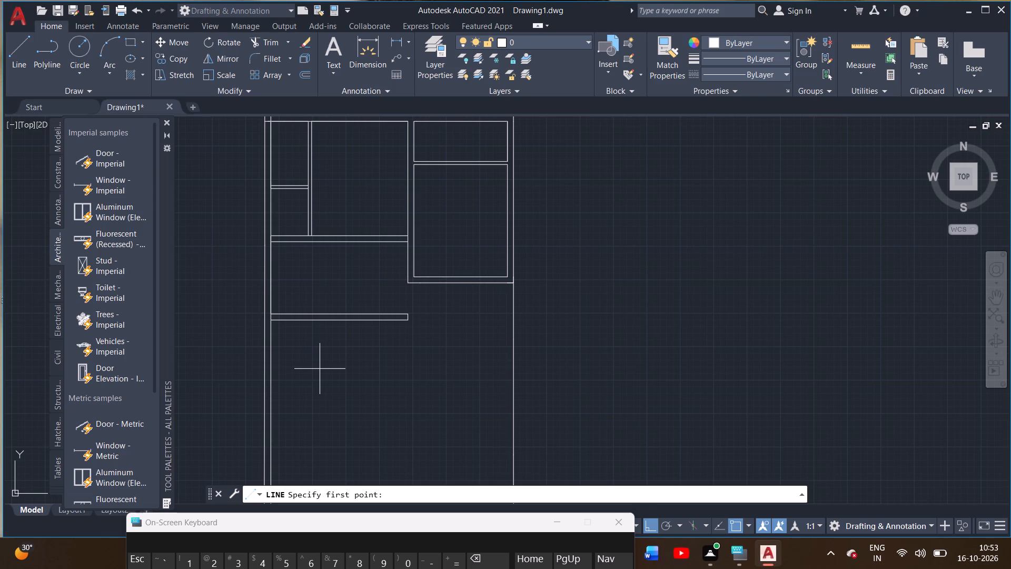
pyautogui.click(14, 42)
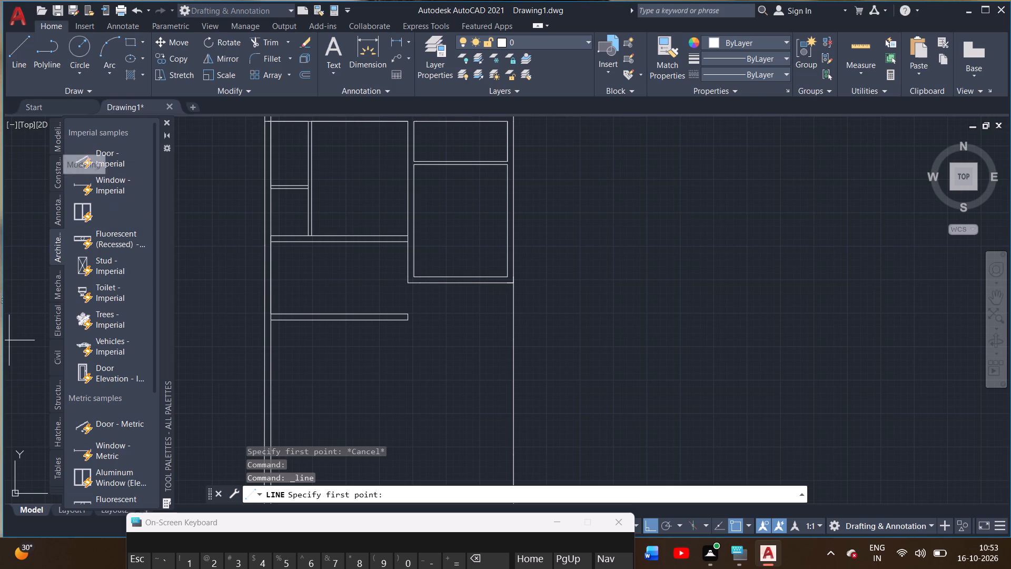
pyautogui.scroll(2, 256, 311)
pyautogui.click(290, 331)
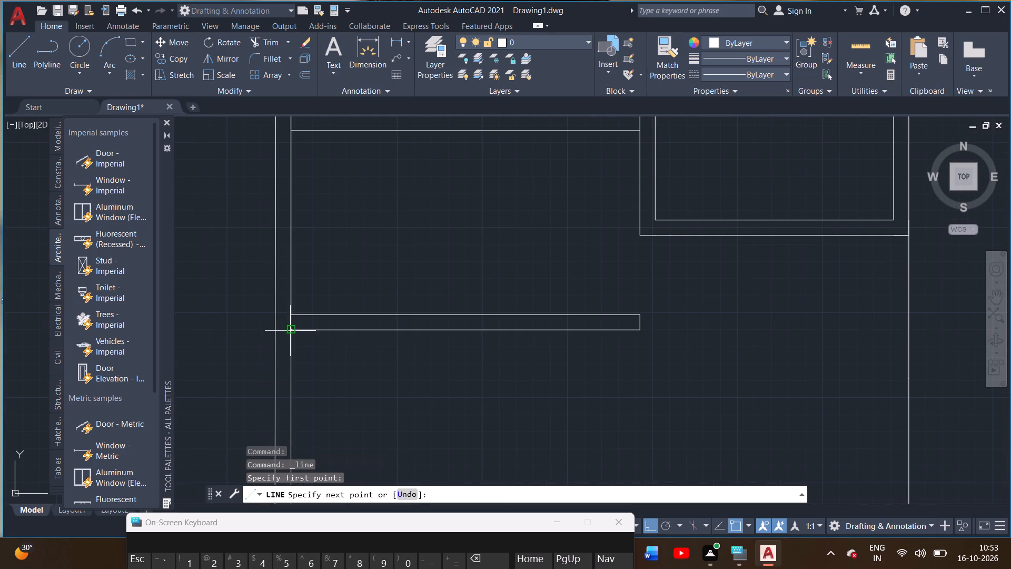
pyautogui.write("3'")
pyautogui.press('Return')
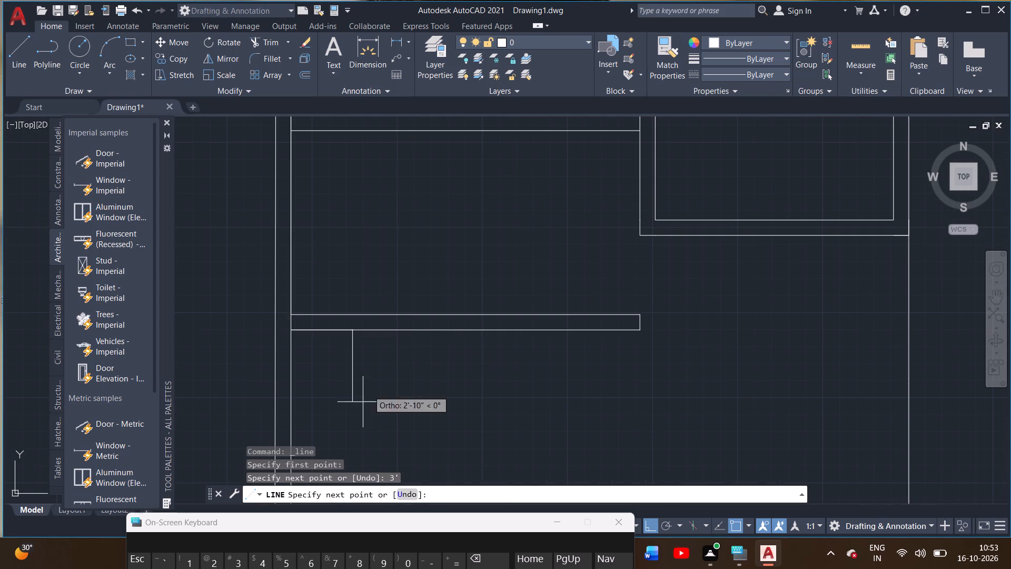
pyautogui.moveTo(354, 405); pyautogui.dragTo(337, 133, button='middle')
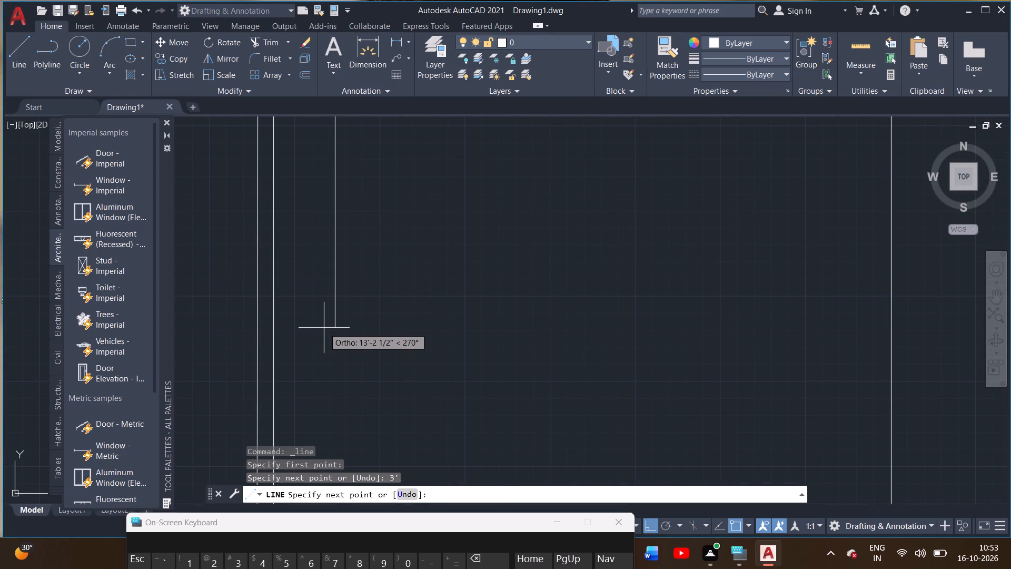
pyautogui.write("15'")
pyautogui.press('Return')
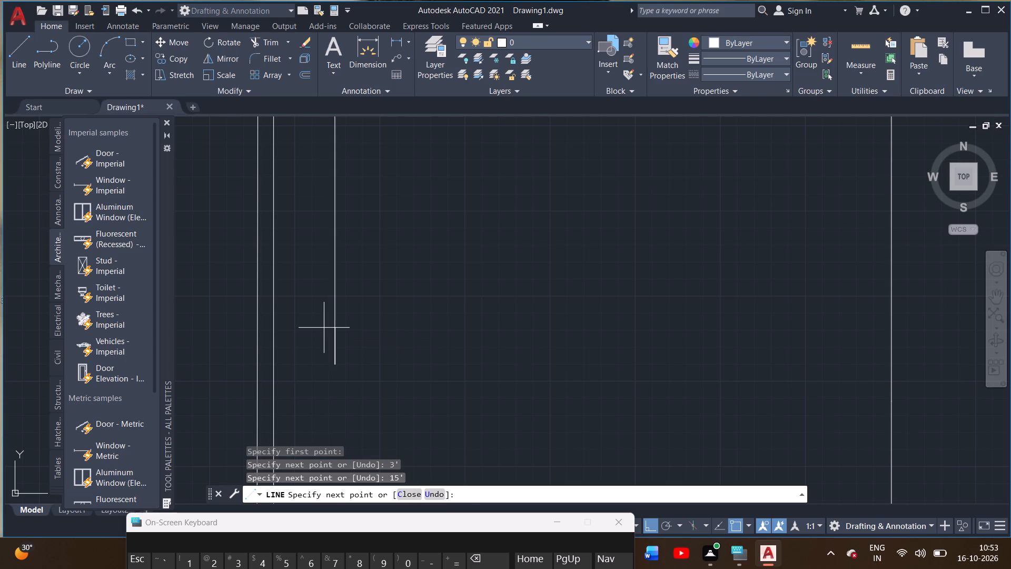
pyautogui.click(275, 367)
pyautogui.rightClick(275, 367)
pyautogui.click(285, 372)
# Offset the narrow space's 15' vertical line 9" away from the outer wall.
pyautogui.scroll(-1, 301, 347)
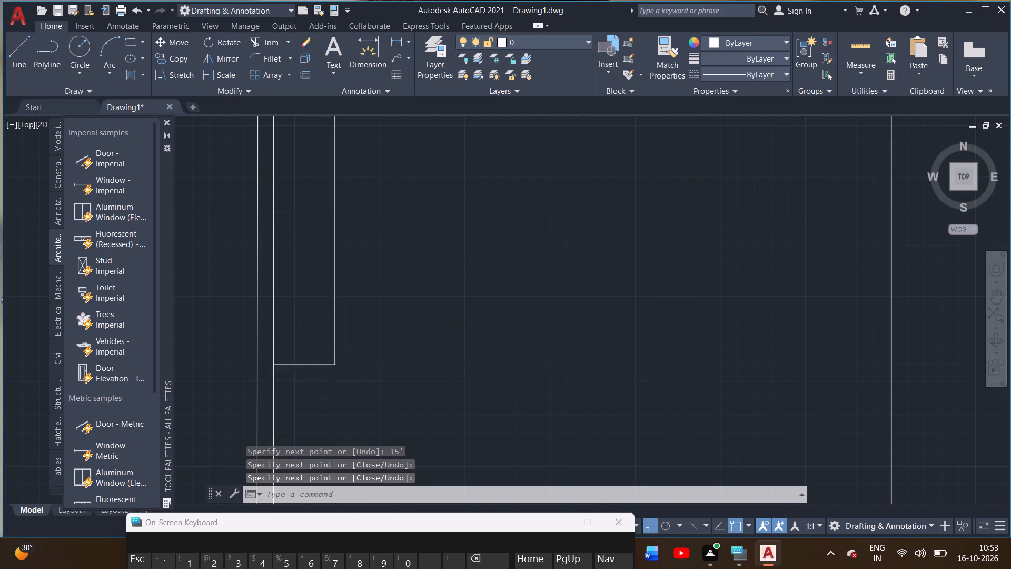
pyautogui.scroll(-1, 301, 347)
pyautogui.scroll(-1, 340, 308)
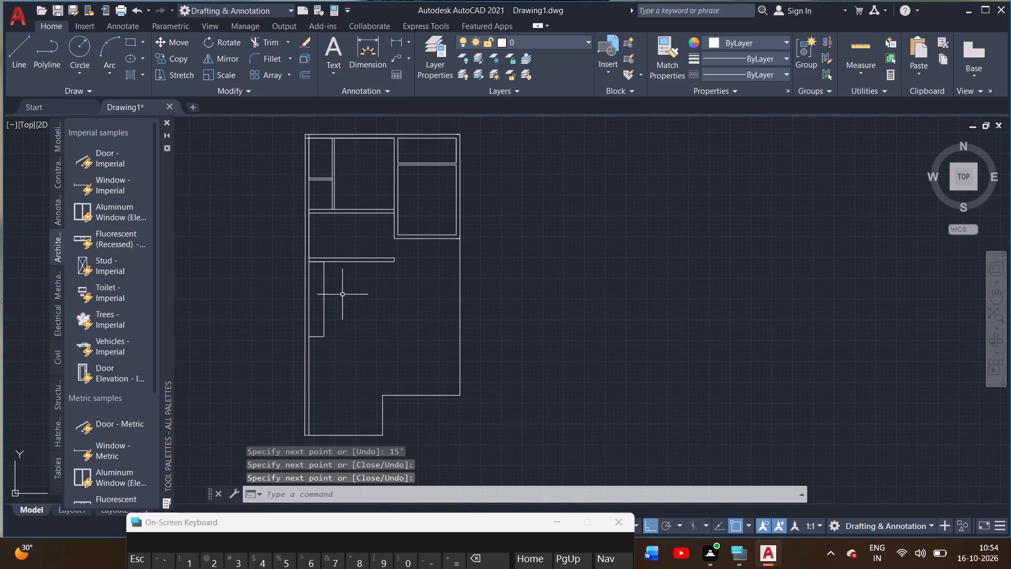
pyautogui.moveTo(338, 384); pyautogui.dragTo(345, 338, button='middle')
pyautogui.scroll(3, 329, 298)
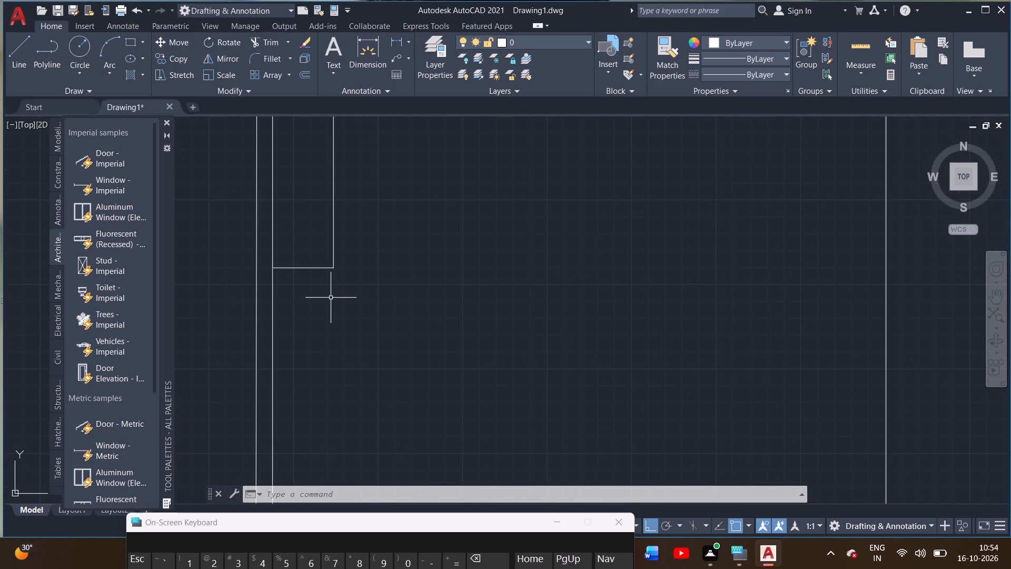
pyautogui.scroll(-2, 352, 265)
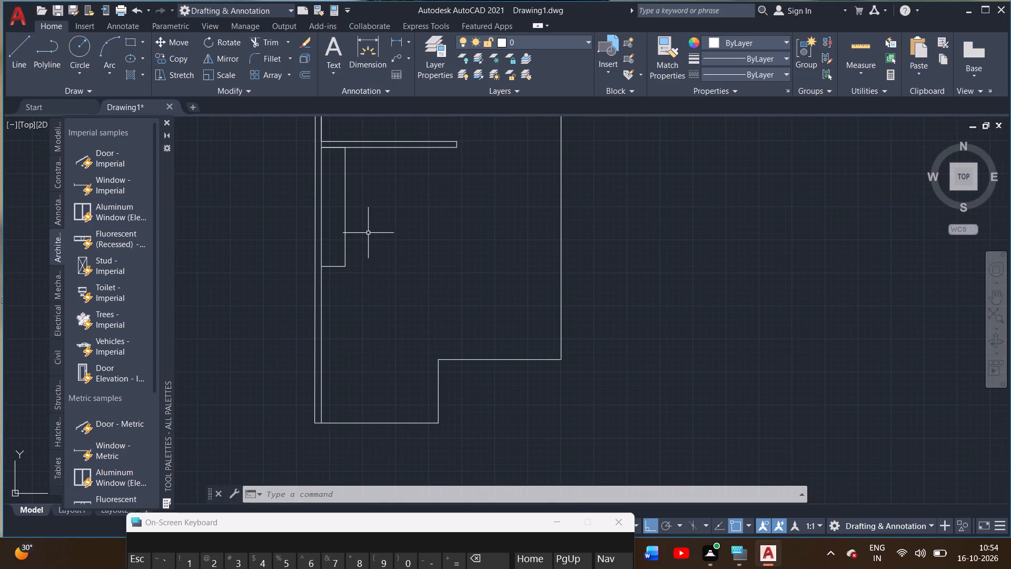
pyautogui.moveTo(366, 232); pyautogui.dragTo(363, 256, button='middle')
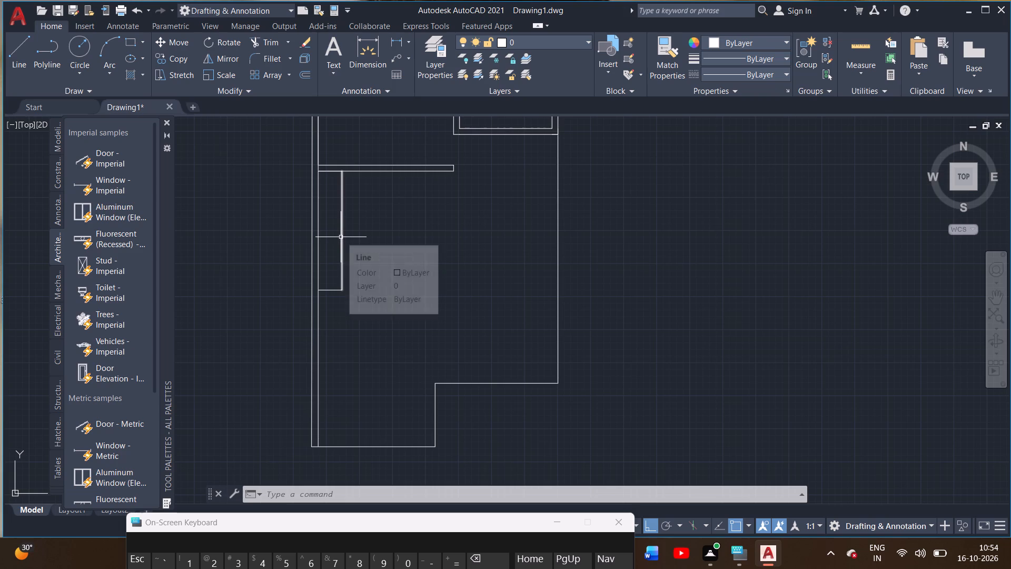
pyautogui.click(342, 237)
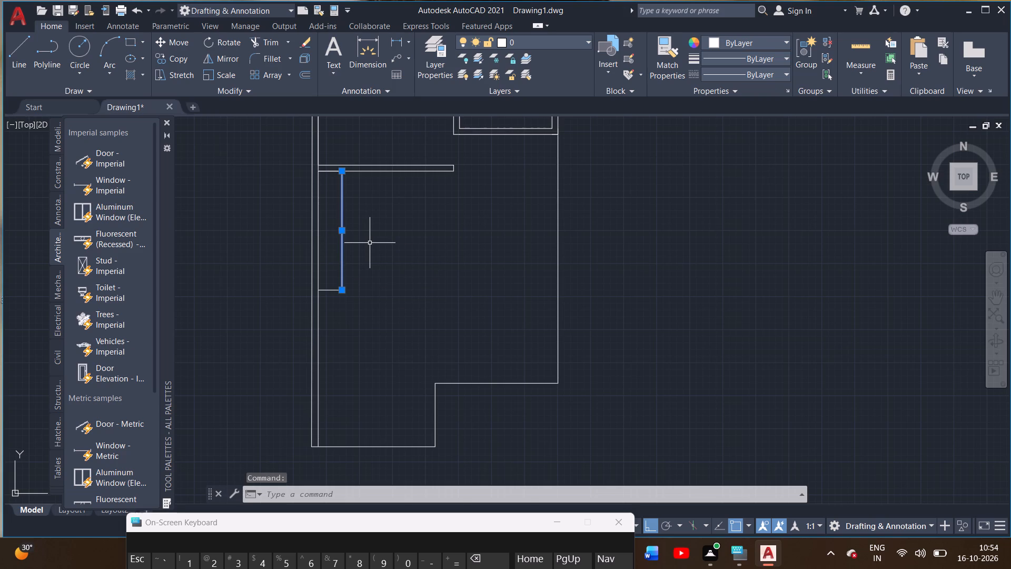
pyautogui.write('off')
pyautogui.press('Return')
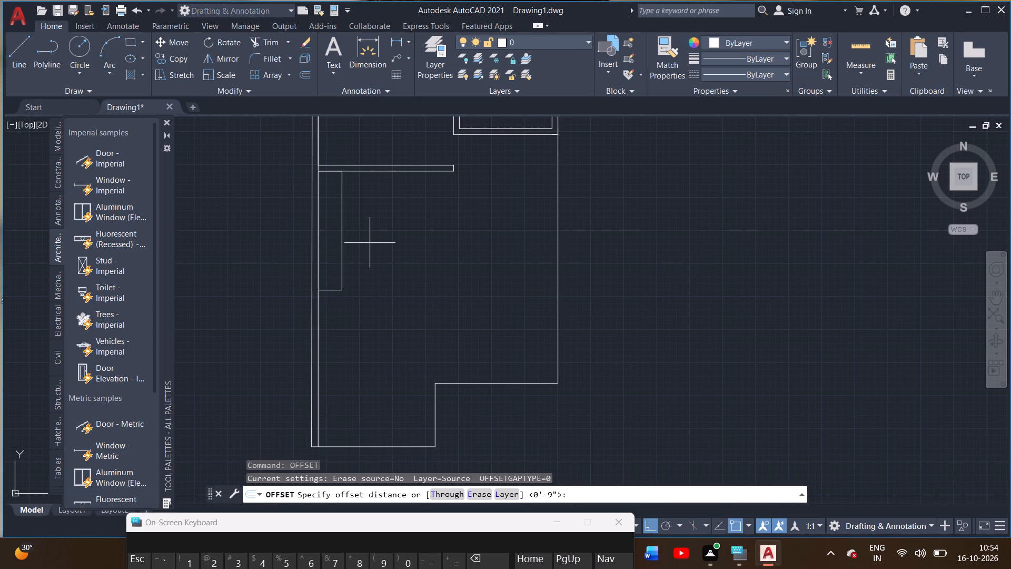
pyautogui.press('9')
pyautogui.hotkey('shift', '"')
pyautogui.press('Return')
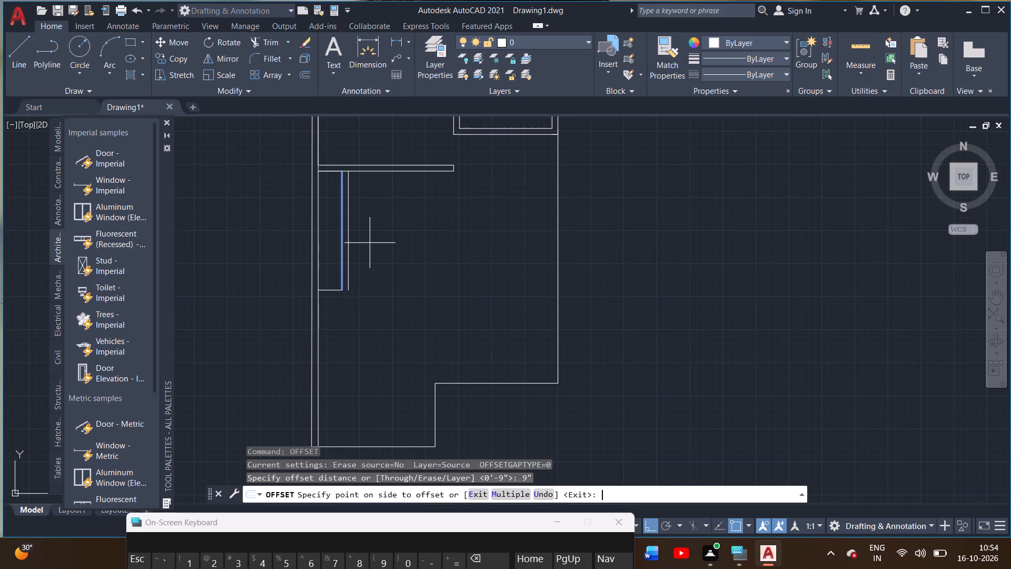
pyautogui.click(397, 260)
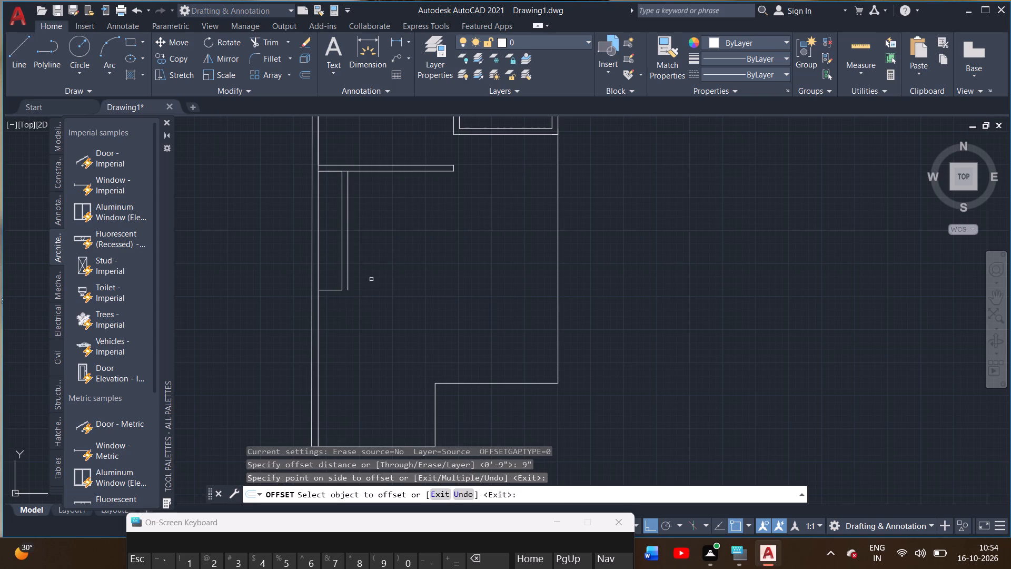
# Offset the narrow space's short bottom line 9" downward.
pyautogui.moveTo(370, 275); pyautogui.dragTo(376, 248, button='middle')
pyautogui.scroll(2, 346, 283)
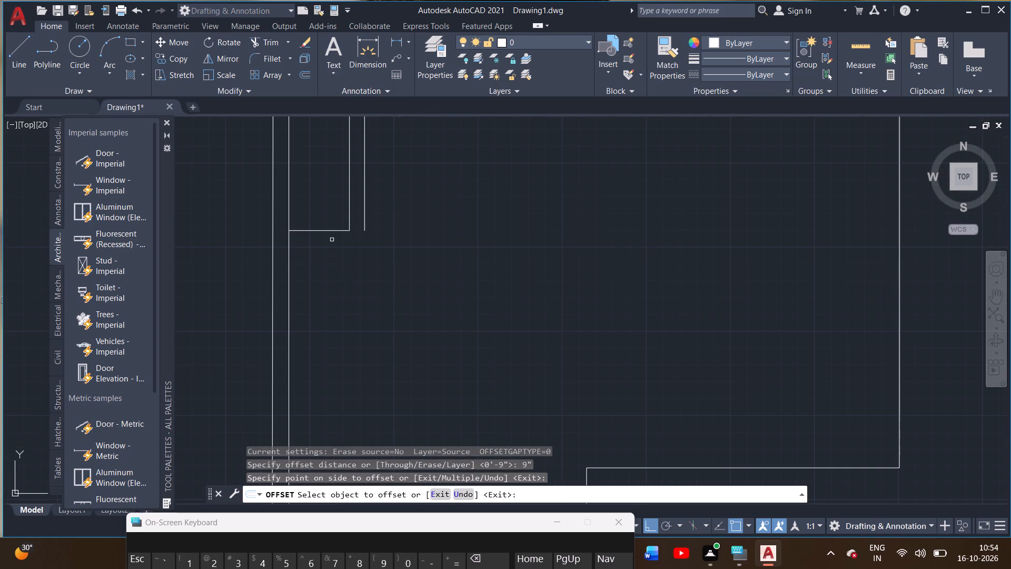
pyautogui.click(333, 231)
pyautogui.click(335, 257)
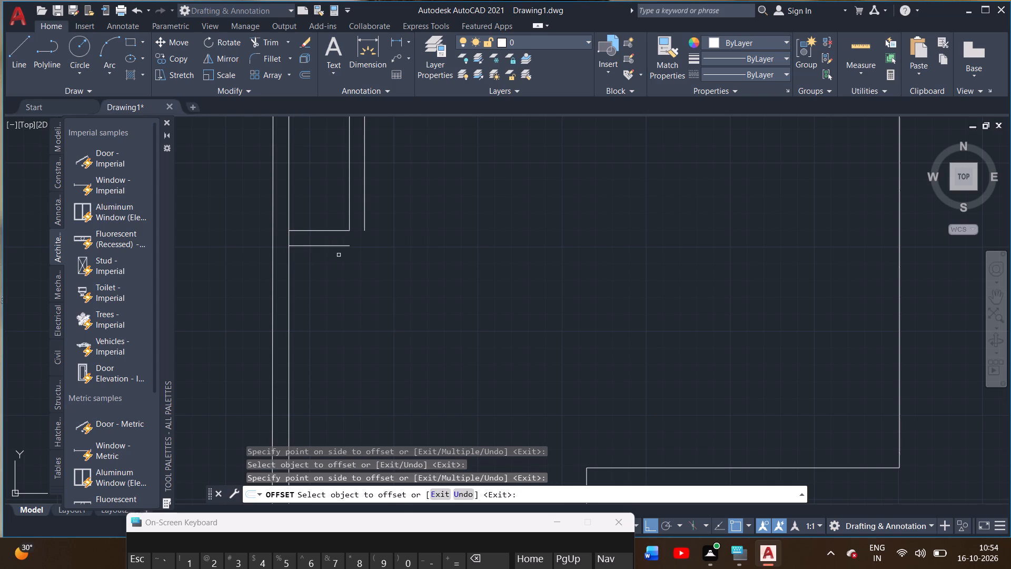
pyautogui.rightClick(339, 253)
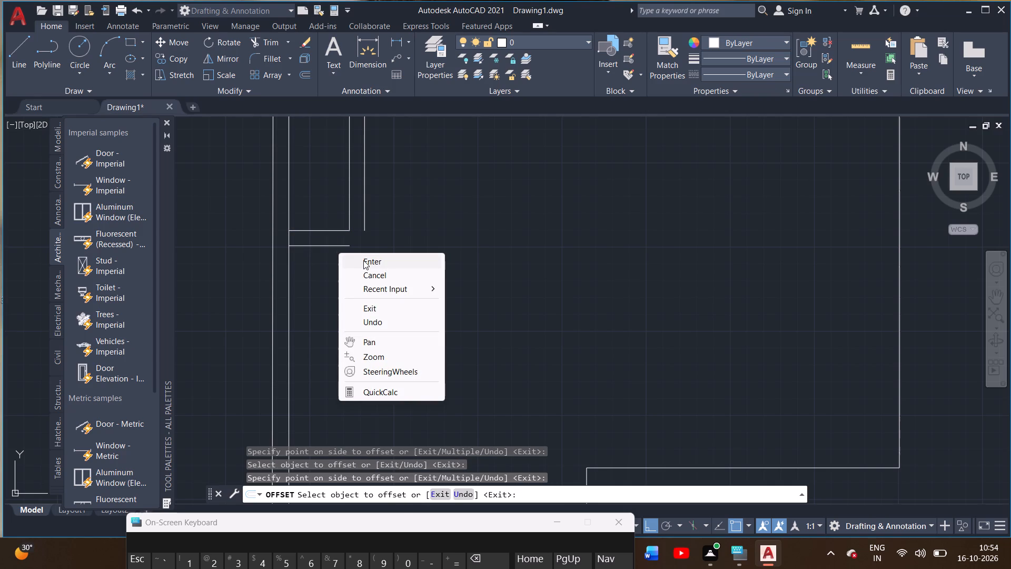
pyautogui.click(364, 260)
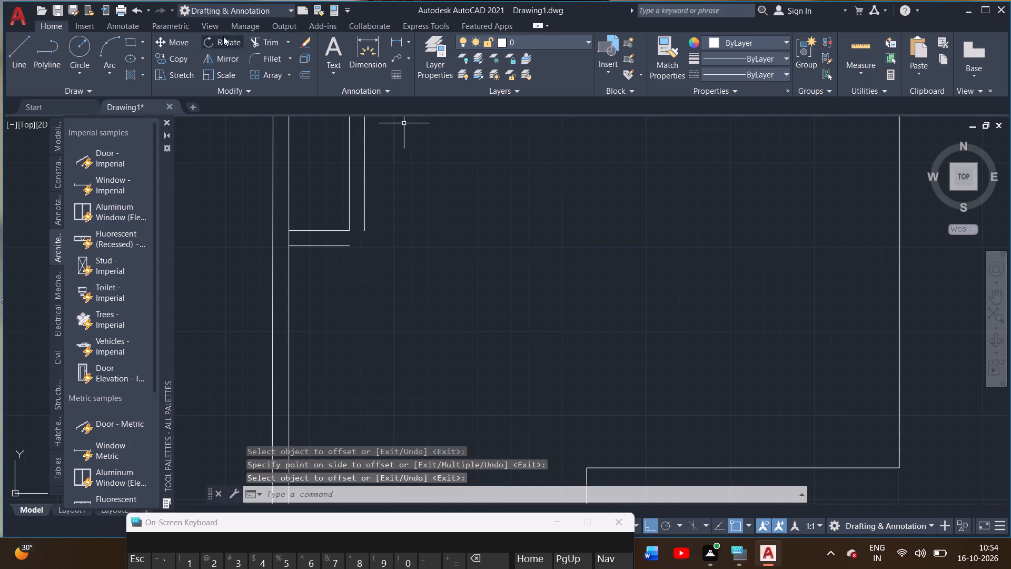
# Draw lines joining the two offset lines to close the outer corner of the narrow space's 9" wall.
pyautogui.click(18, 57)
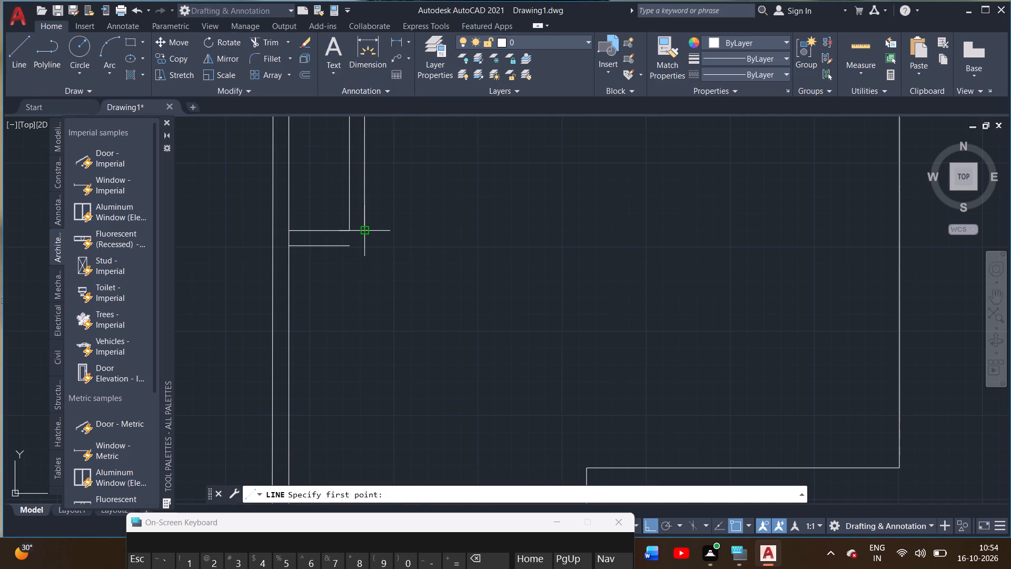
pyautogui.click(363, 230)
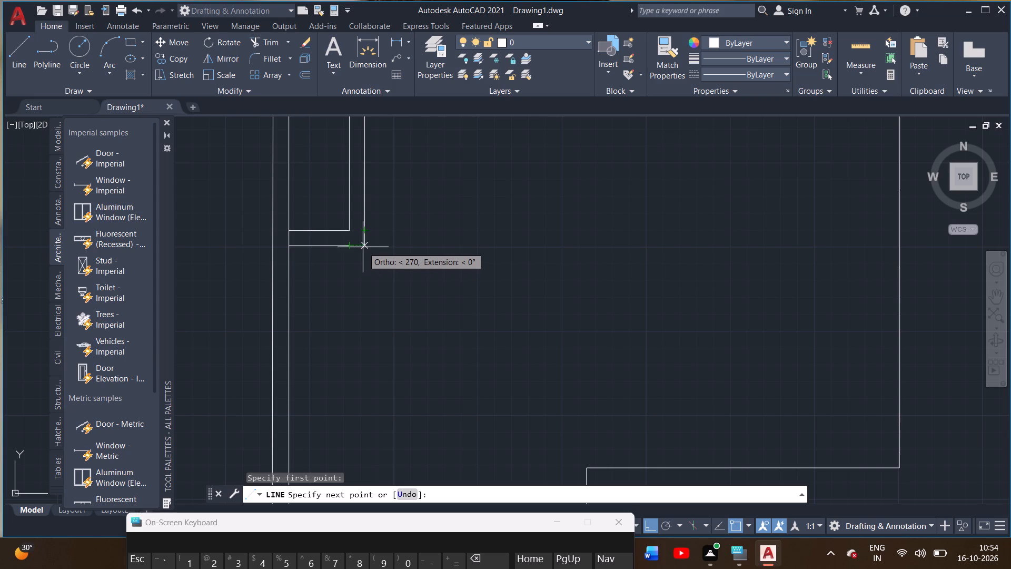
pyautogui.click(364, 246)
pyautogui.click(344, 246)
pyautogui.rightClick(345, 238)
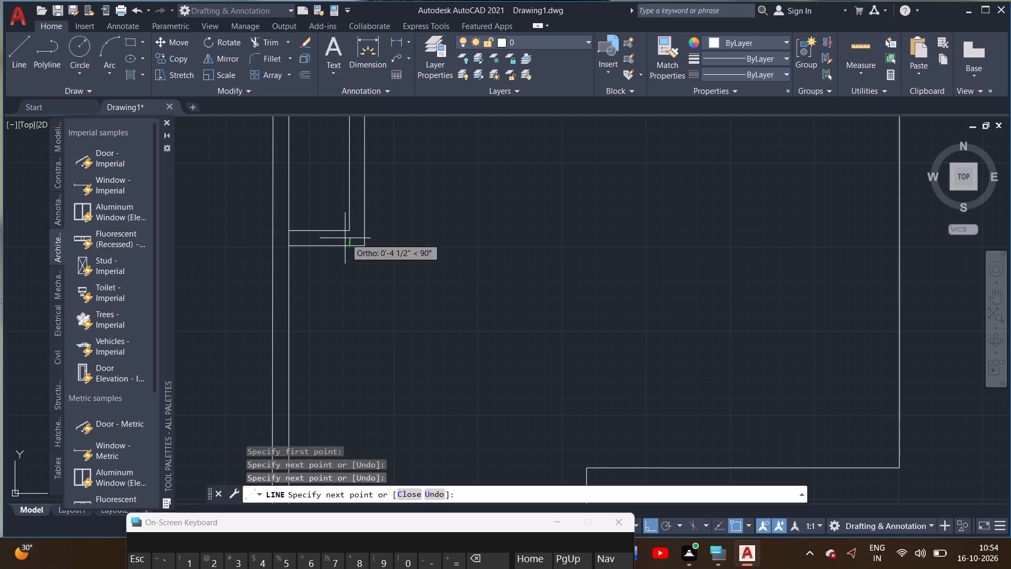
pyautogui.click(363, 242)
# From the lower outer corner of the room above, draw a line 14' down along the plan's outer line.
pyautogui.scroll(-2, 464, 233)
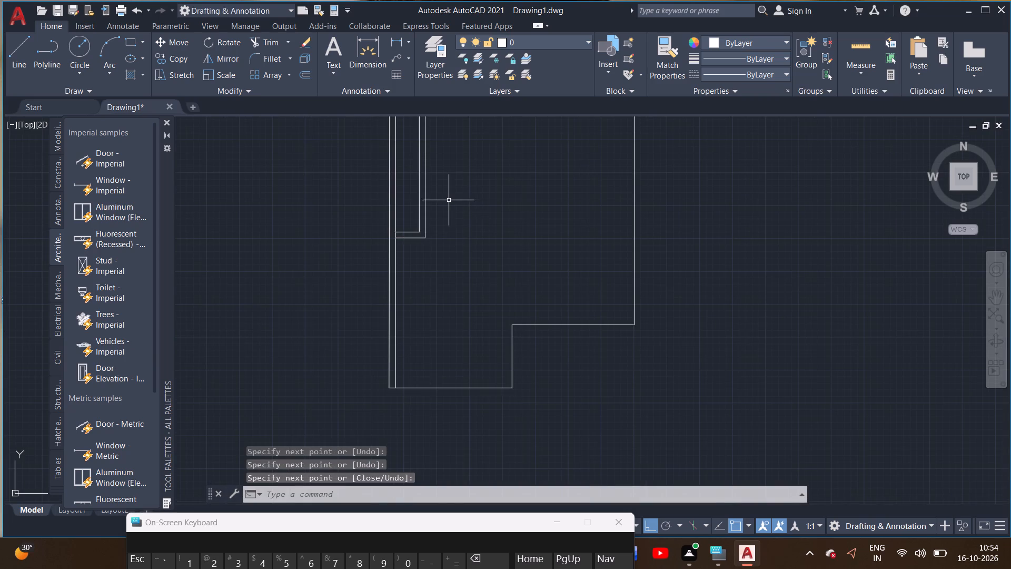
pyautogui.scroll(-1, 450, 202)
pyautogui.moveTo(434, 254); pyautogui.dragTo(435, 235, button='middle')
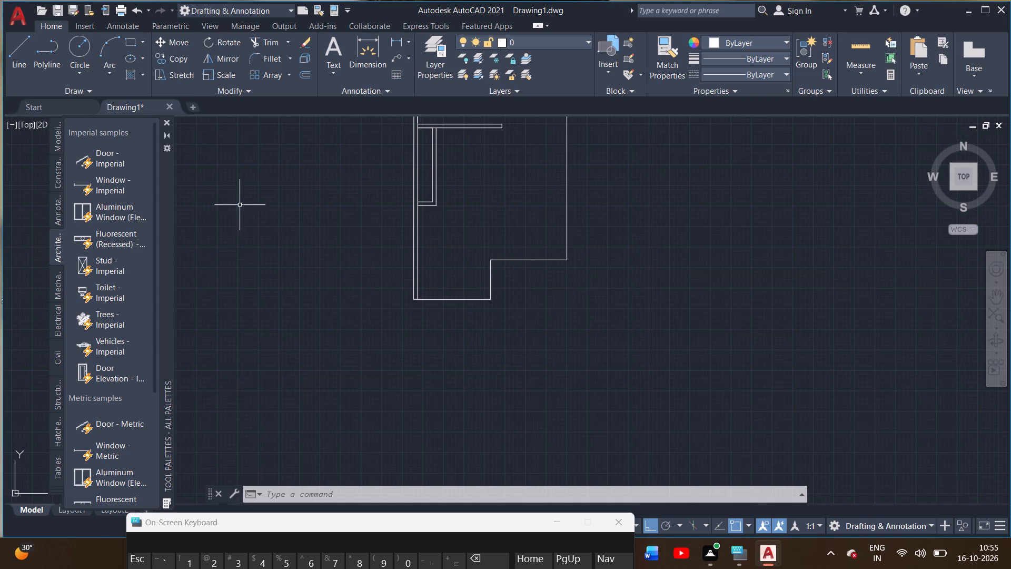
pyautogui.moveTo(321, 232); pyautogui.dragTo(320, 291, button='middle')
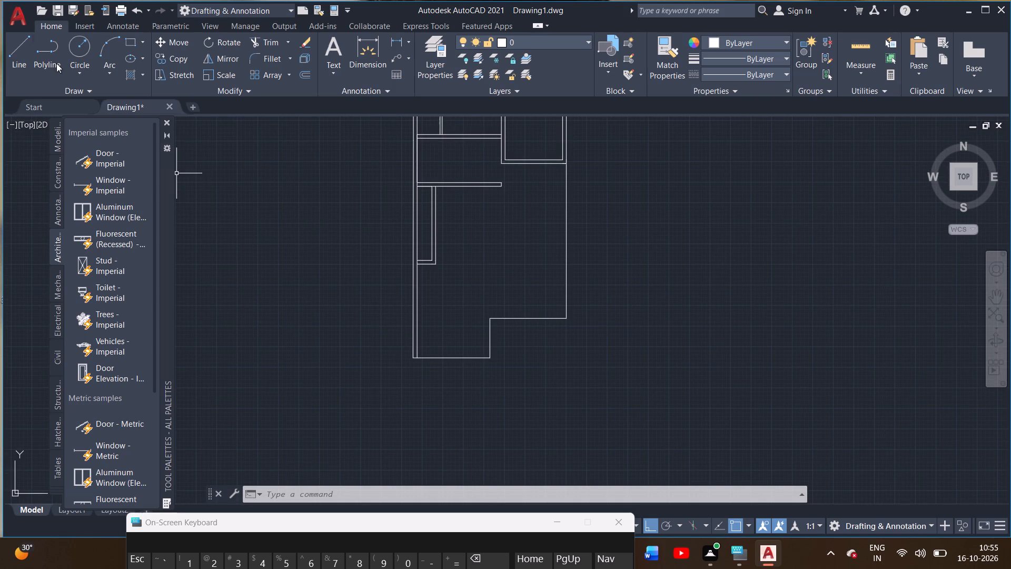
pyautogui.click(12, 56)
pyautogui.moveTo(513, 195); pyautogui.dragTo(471, 204, button='middle')
pyautogui.scroll(1, 471, 174)
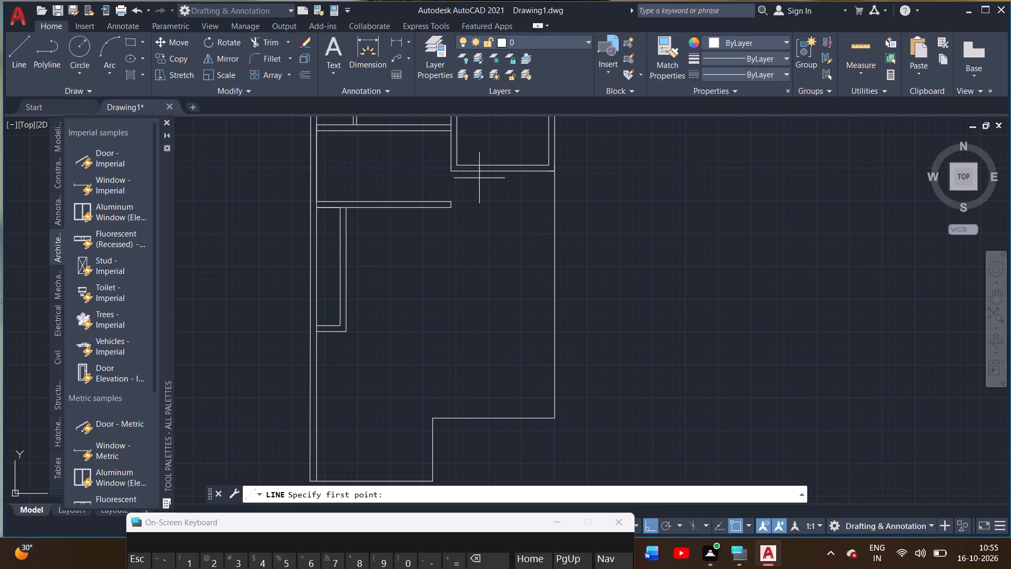
pyautogui.click(557, 174)
pyautogui.write("14'")
pyautogui.press('Return')
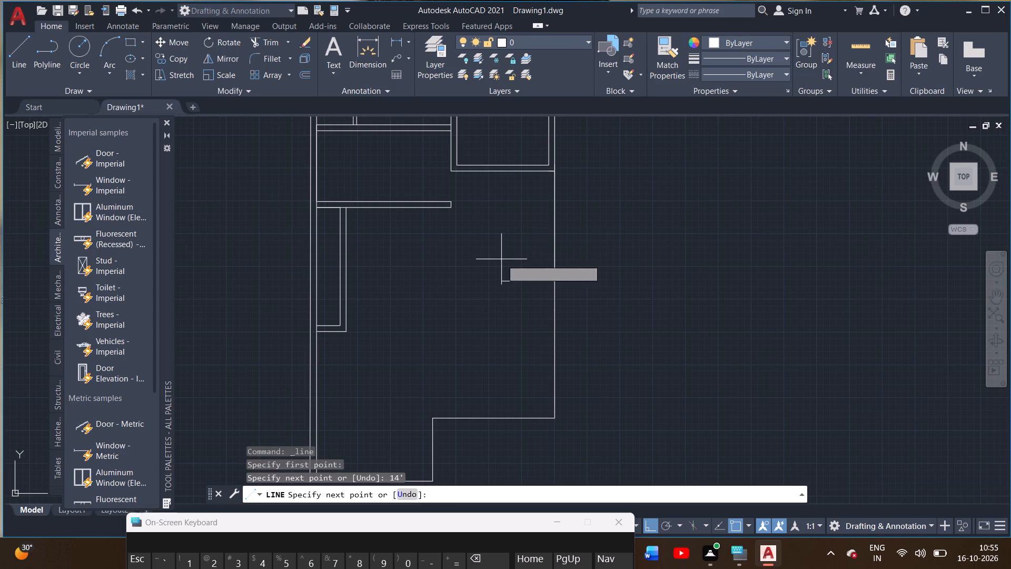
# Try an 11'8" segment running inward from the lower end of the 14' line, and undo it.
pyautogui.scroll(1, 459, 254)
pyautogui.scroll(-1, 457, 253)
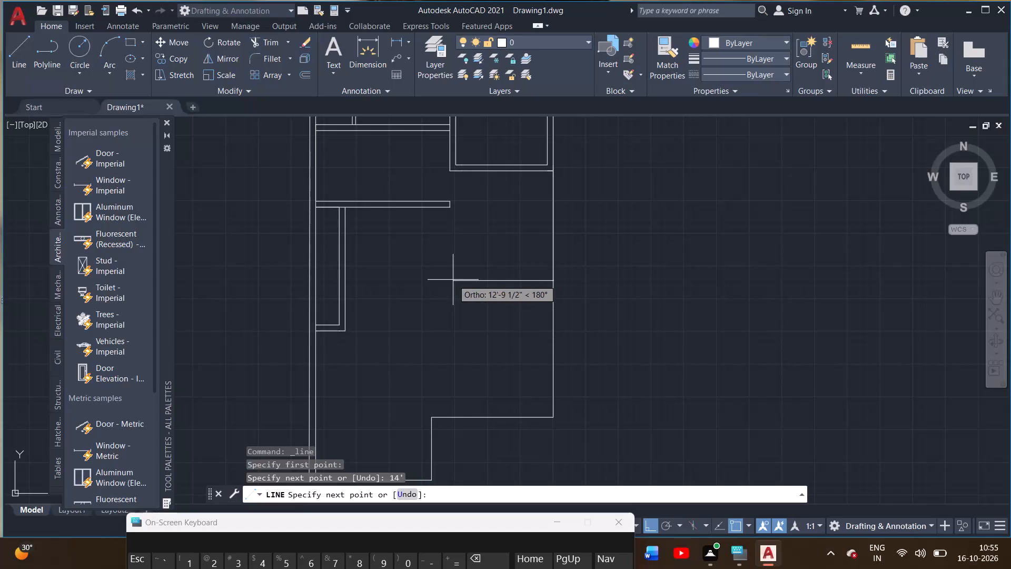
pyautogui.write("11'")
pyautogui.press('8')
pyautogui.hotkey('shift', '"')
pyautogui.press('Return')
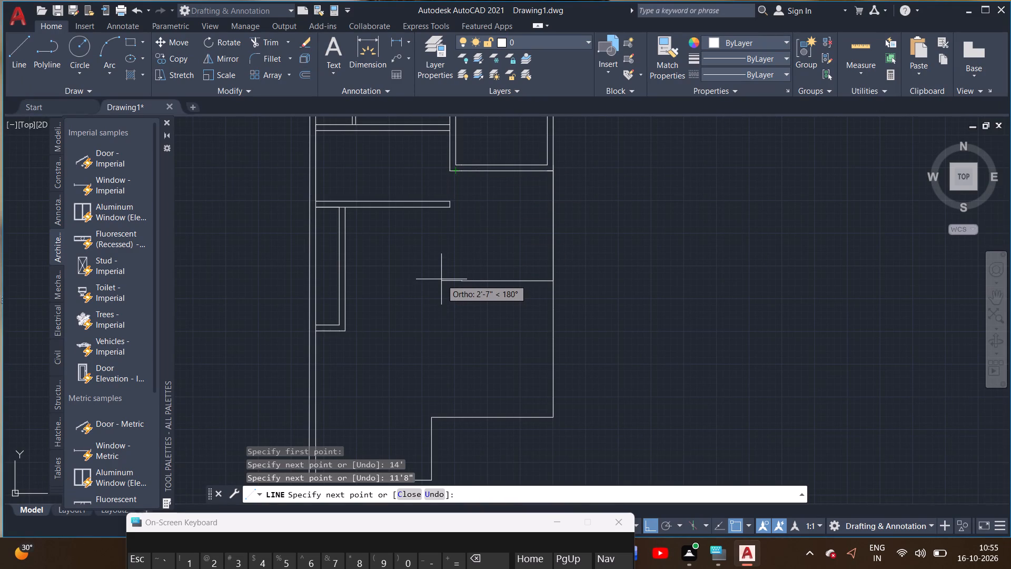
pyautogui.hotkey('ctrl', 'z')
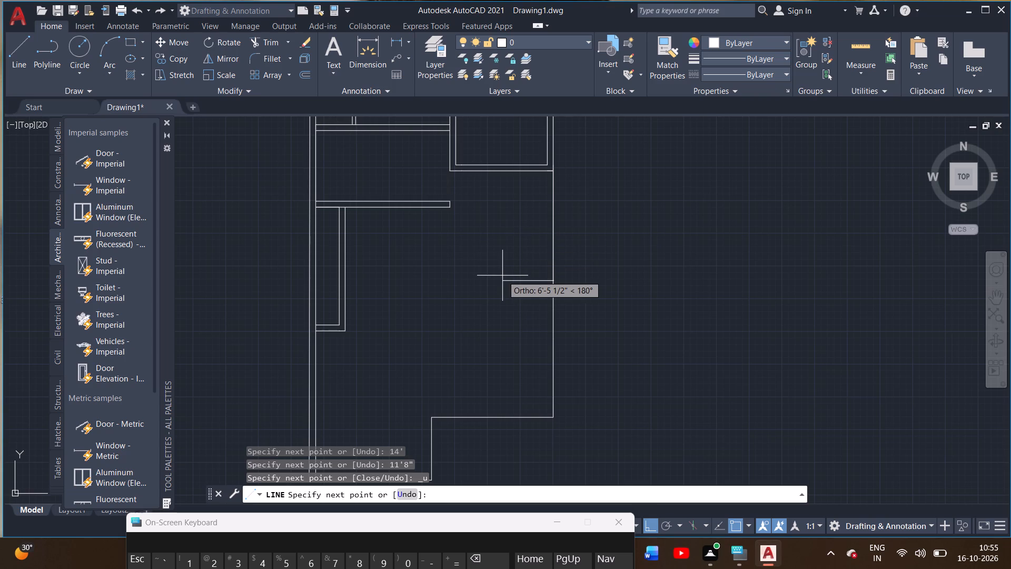
# Continue the line 9" inward and up to the room's lower wall line, completing the 9" wall strip.
pyautogui.write('+9')
pyautogui.press('BackSpace')
pyautogui.press('BackSpace')
pyautogui.press('9')
pyautogui.hotkey('shift', '"')
pyautogui.press('Return')
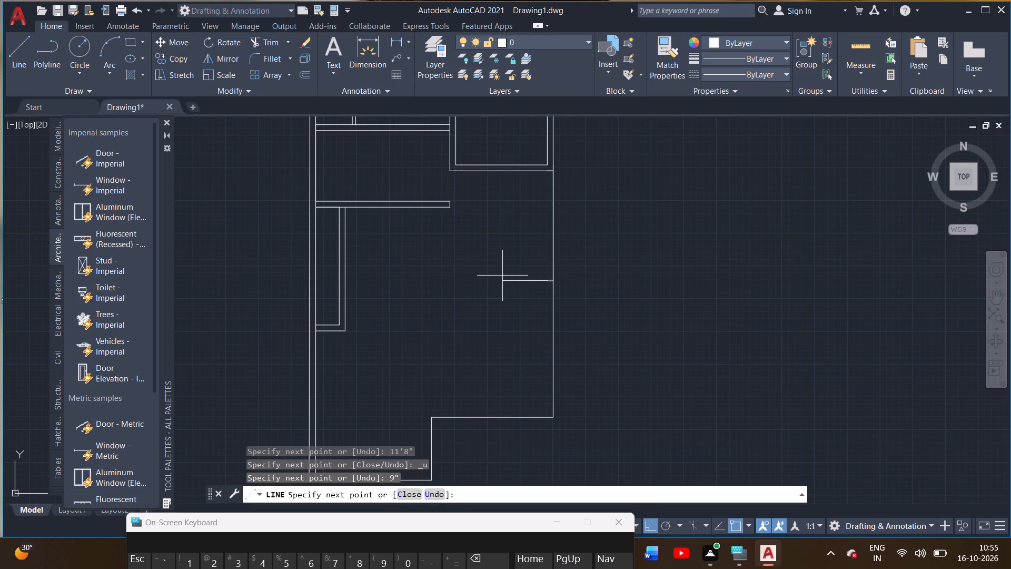
pyautogui.scroll(2, 542, 177)
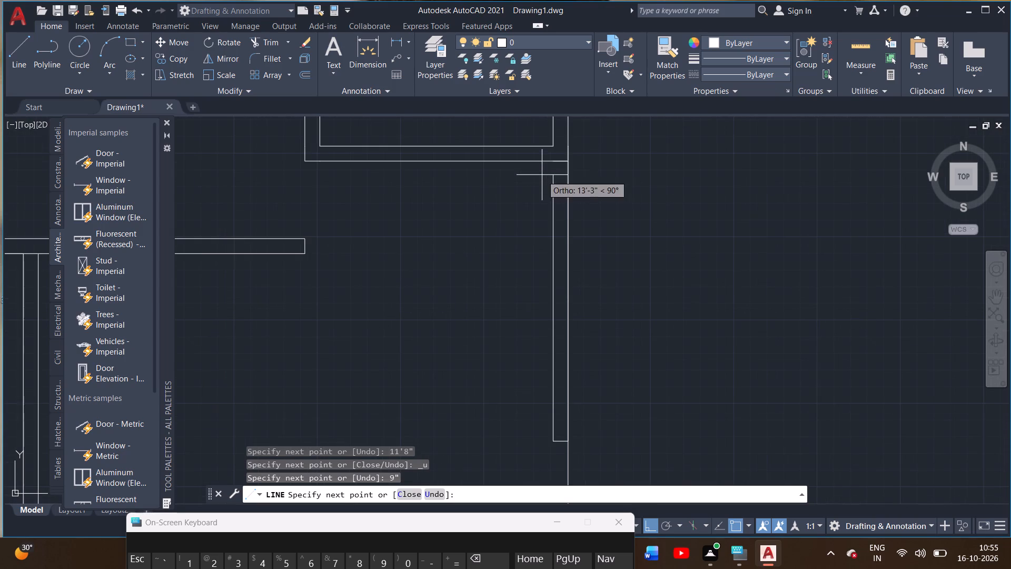
pyautogui.click(556, 161)
pyautogui.rightClick(537, 178)
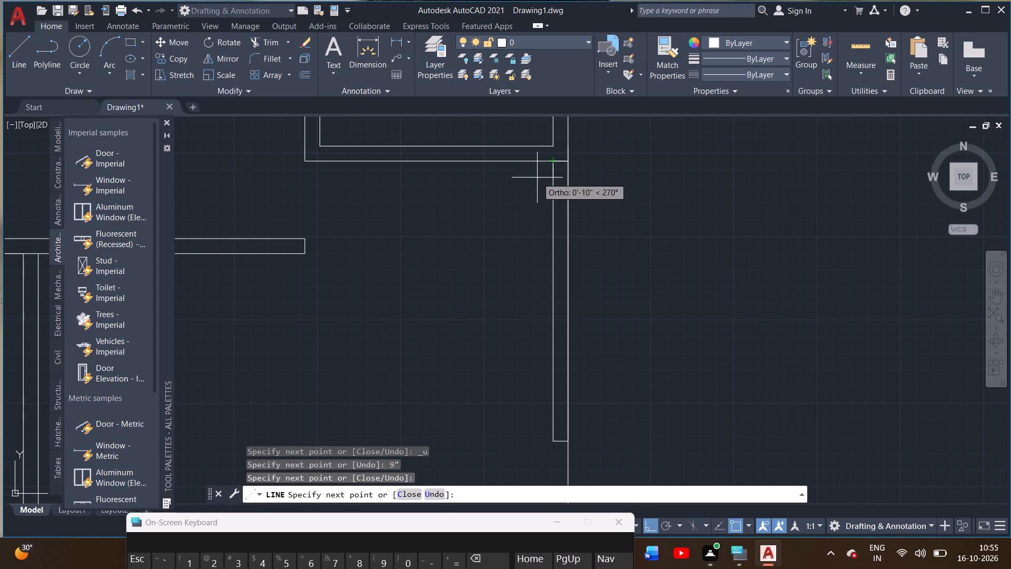
pyautogui.click(553, 188)
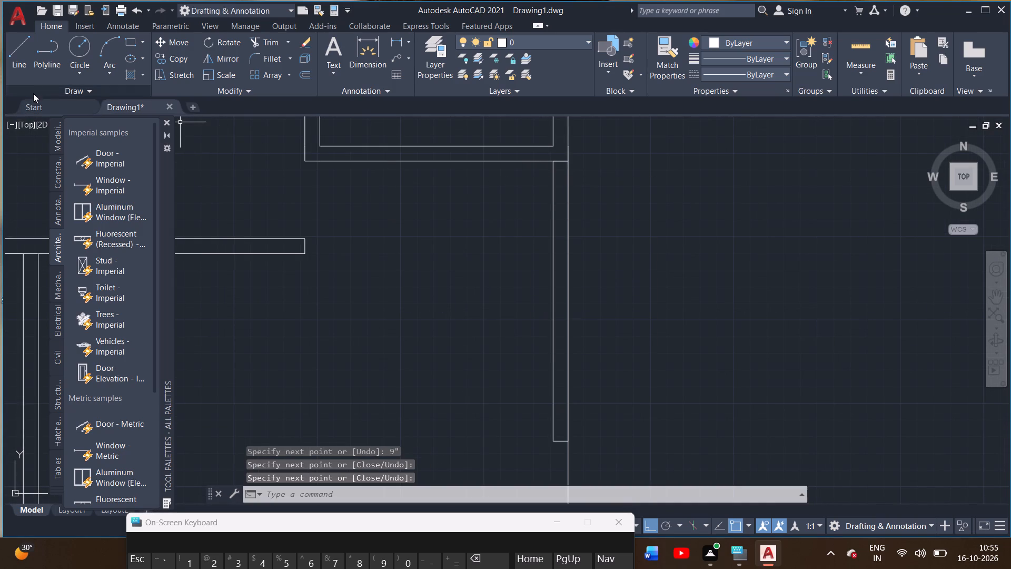
# From the 9" wall strip's lower outer corner, draw a line 4.5" down along the outer line.
pyautogui.click(28, 61)
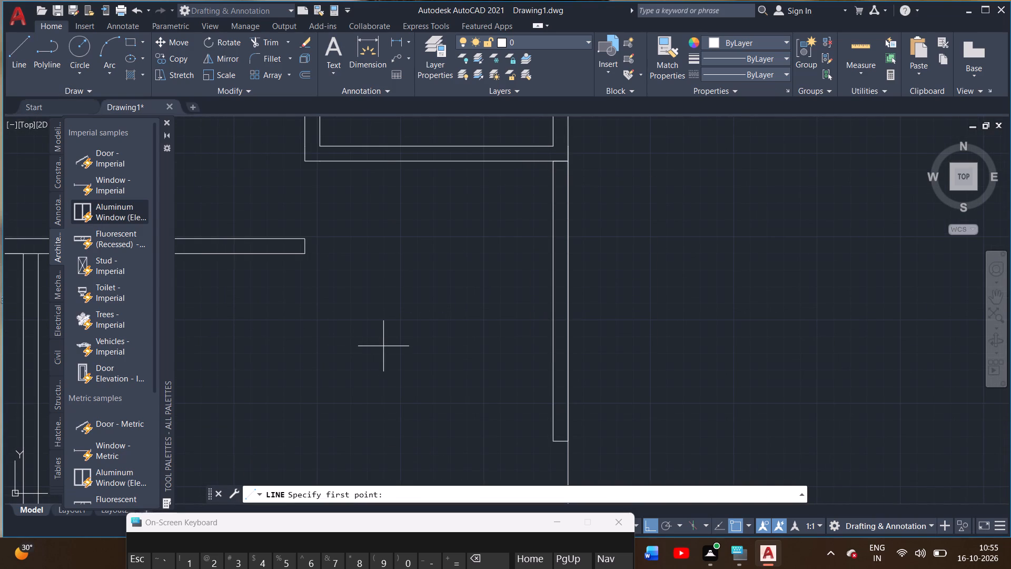
pyautogui.moveTo(383, 346); pyautogui.dragTo(384, 309, button='middle')
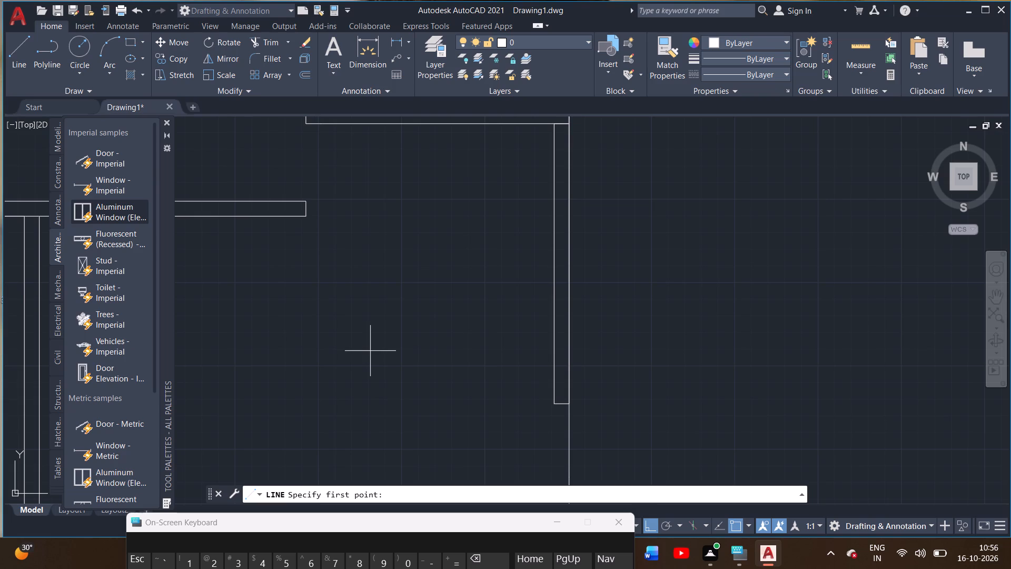
pyautogui.moveTo(365, 352); pyautogui.dragTo(349, 314, button='middle')
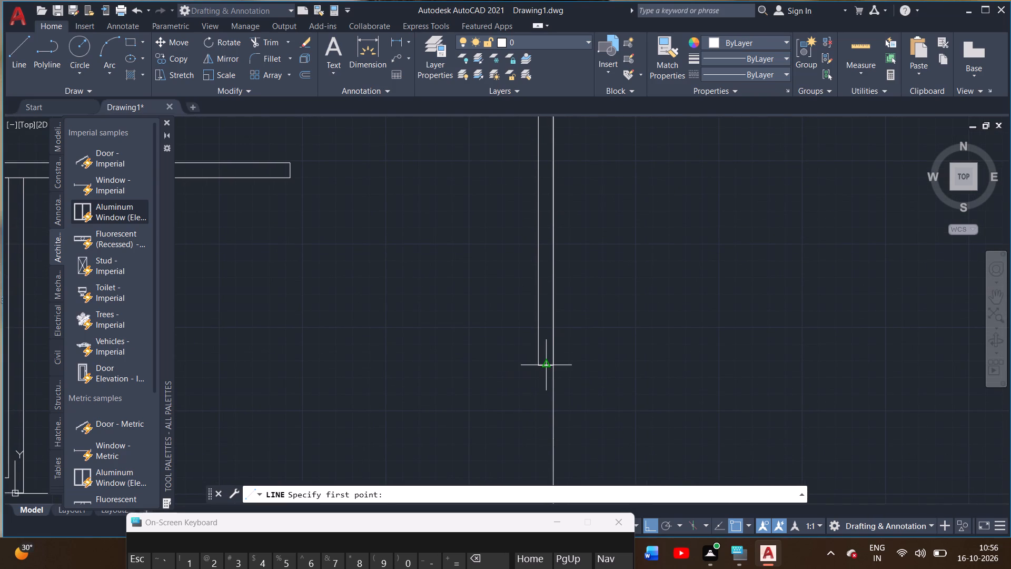
pyautogui.click(13, 58)
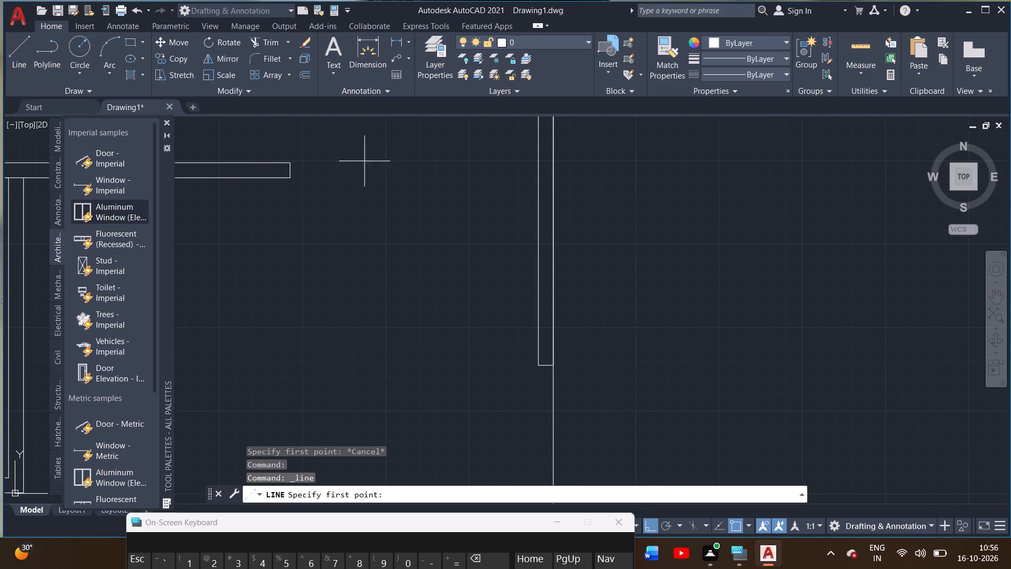
pyautogui.click(554, 366)
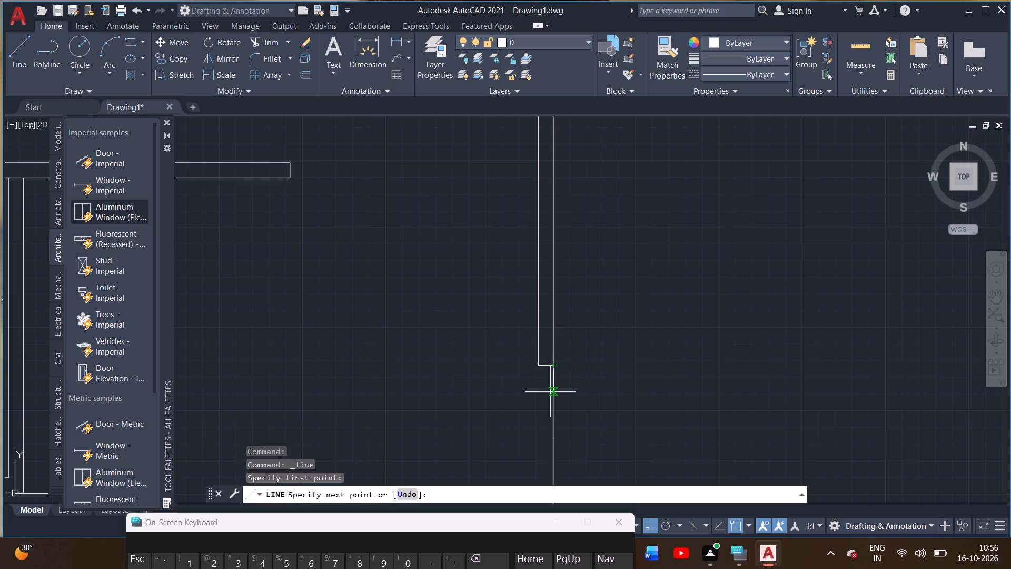
pyautogui.write('4.5')
pyautogui.hotkey('shift', '"')
pyautogui.press('Return')
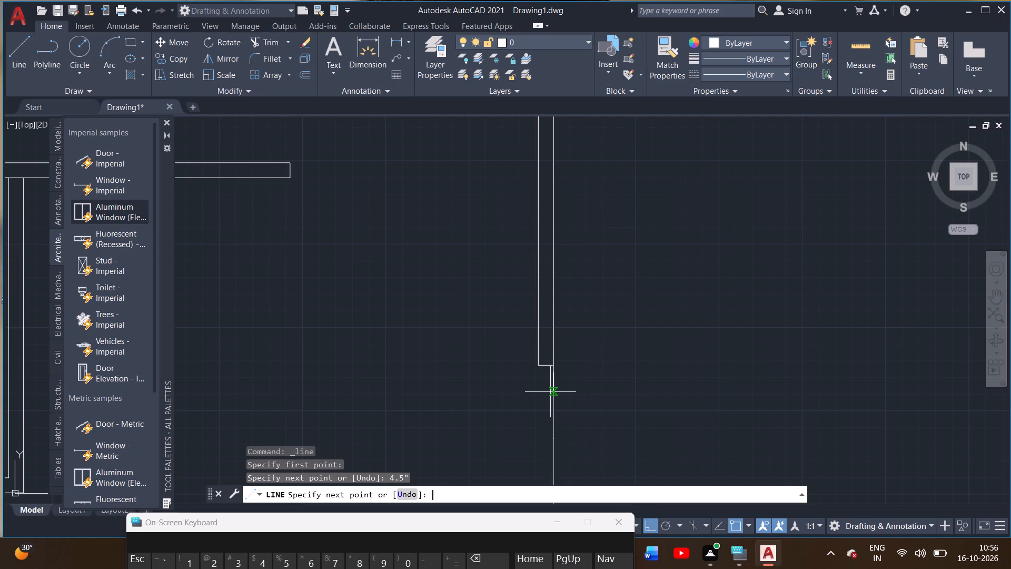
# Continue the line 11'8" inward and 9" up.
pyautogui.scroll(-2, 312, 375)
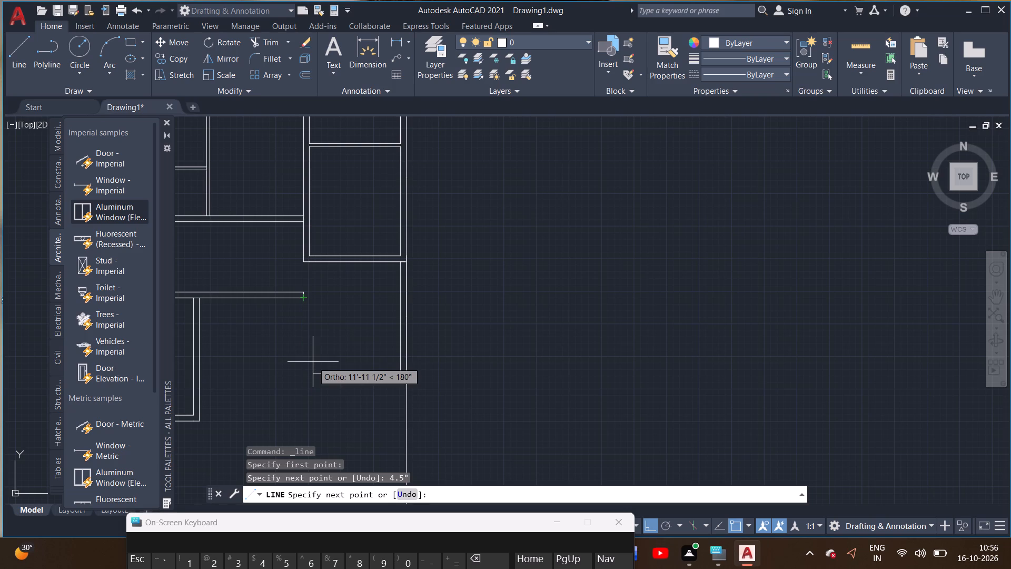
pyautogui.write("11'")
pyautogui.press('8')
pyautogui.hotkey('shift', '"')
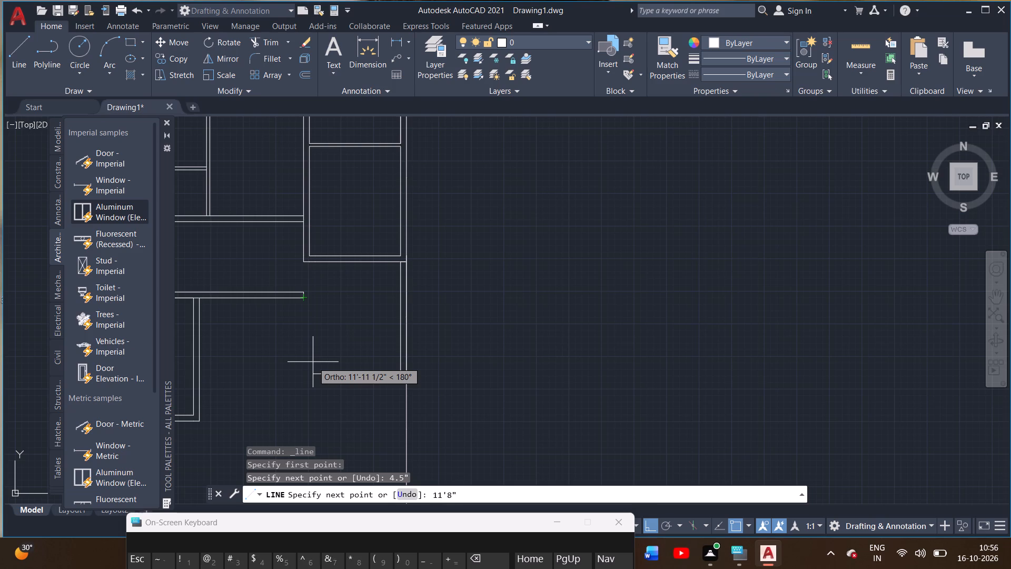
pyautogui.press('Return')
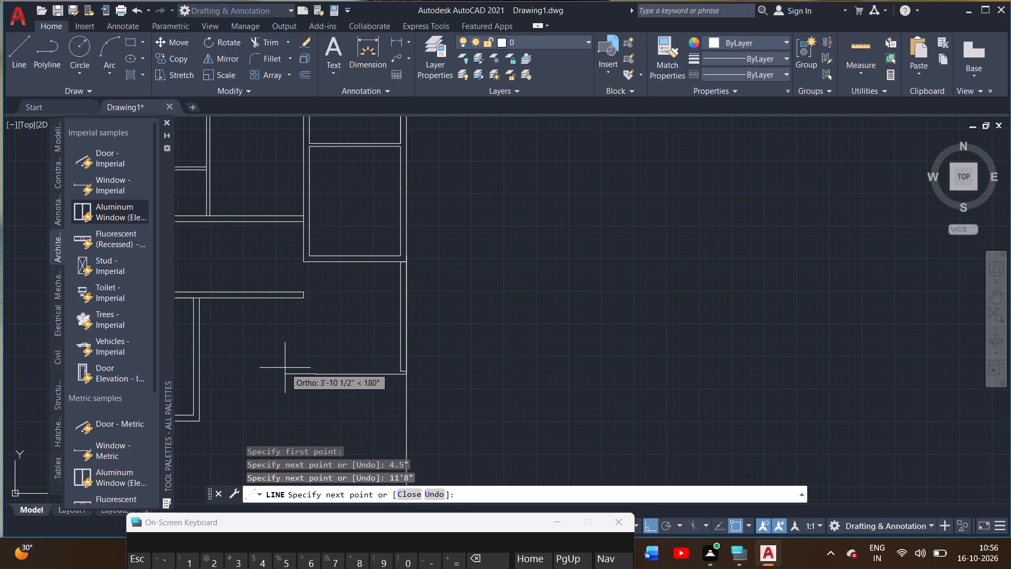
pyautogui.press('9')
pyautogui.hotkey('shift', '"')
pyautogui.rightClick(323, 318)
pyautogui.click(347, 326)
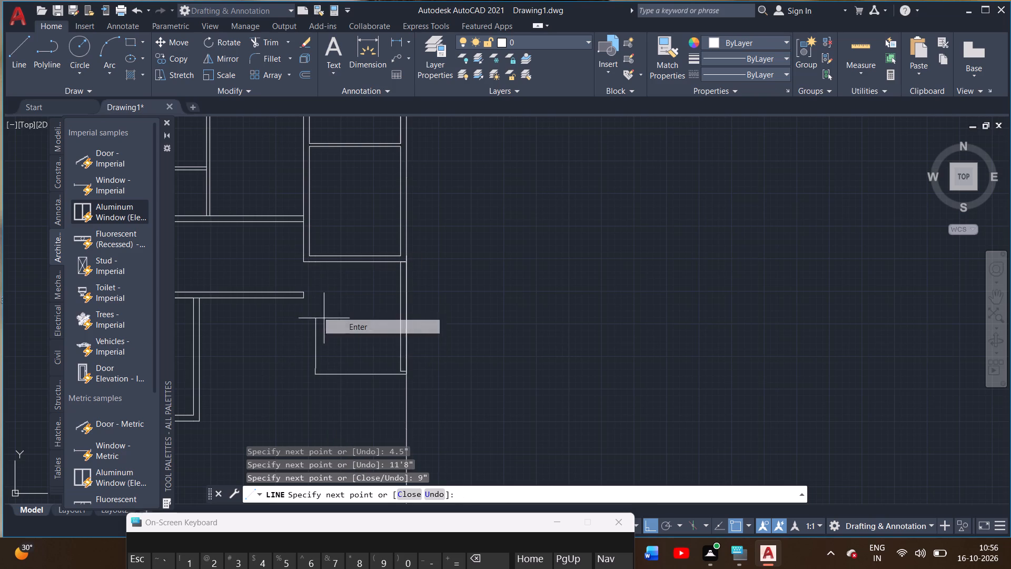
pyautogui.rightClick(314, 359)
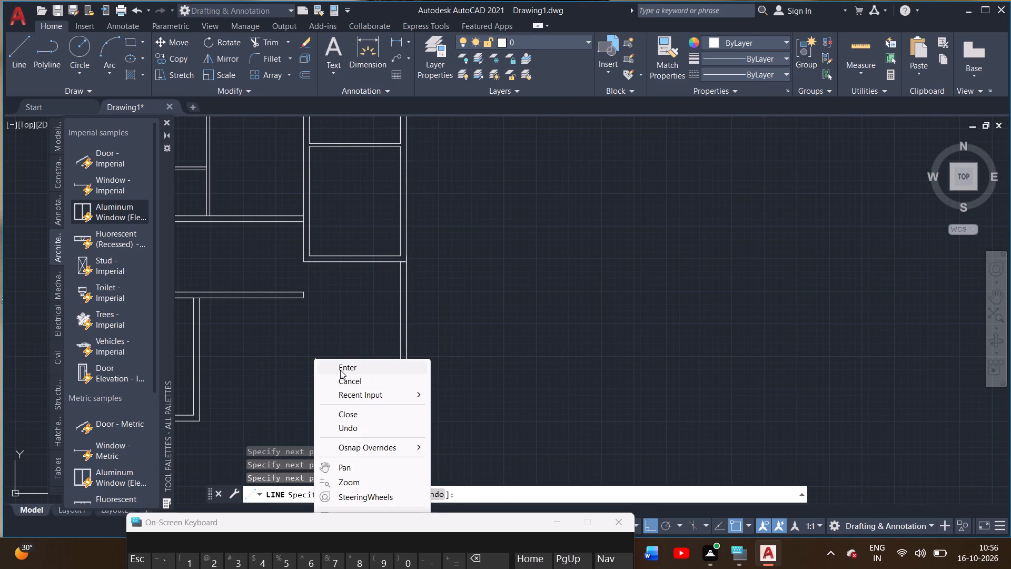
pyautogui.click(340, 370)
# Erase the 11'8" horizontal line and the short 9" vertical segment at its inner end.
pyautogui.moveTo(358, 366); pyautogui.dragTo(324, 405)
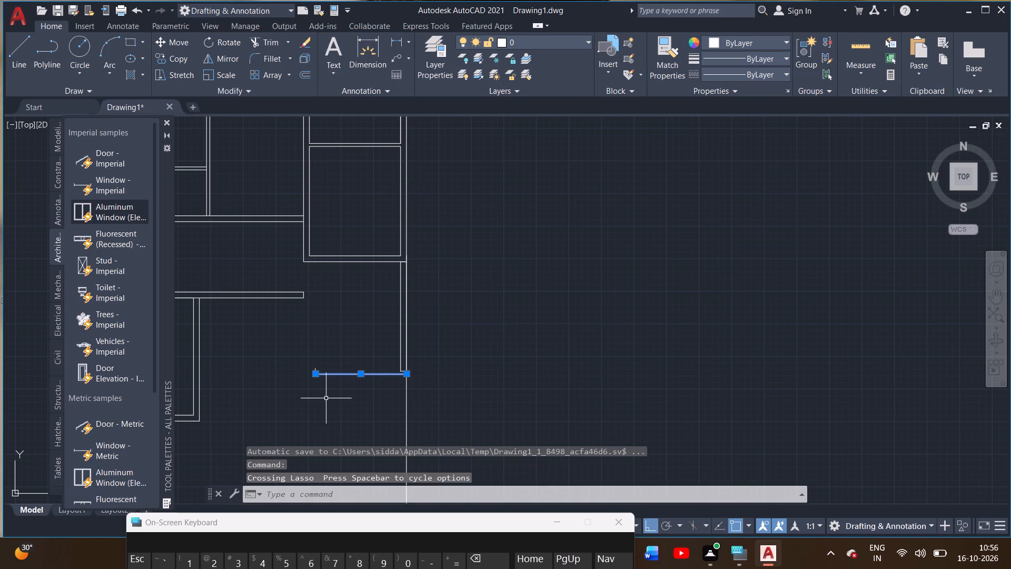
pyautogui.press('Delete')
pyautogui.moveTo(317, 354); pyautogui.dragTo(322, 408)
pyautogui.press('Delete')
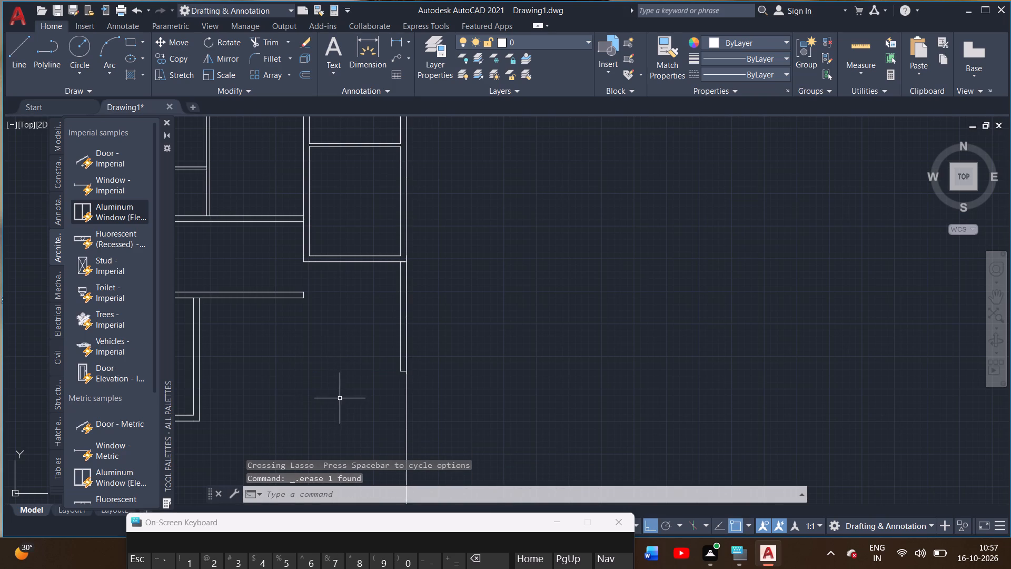
# From the 9" wall strip's lower inner corner, draw a line 11'8" inward and continue it another 9" inward.
pyautogui.scroll(3, 398, 370)
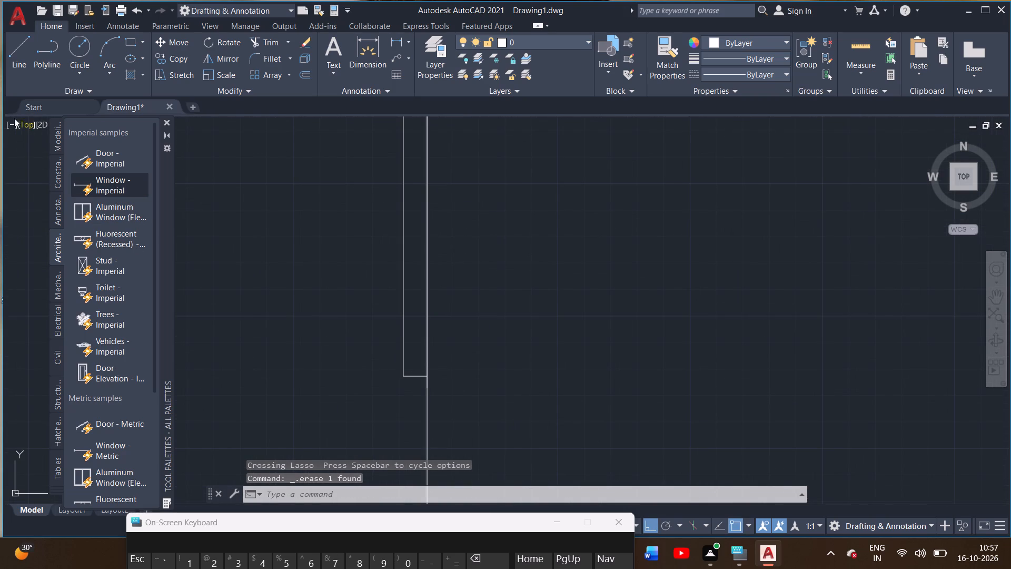
pyautogui.click(22, 71)
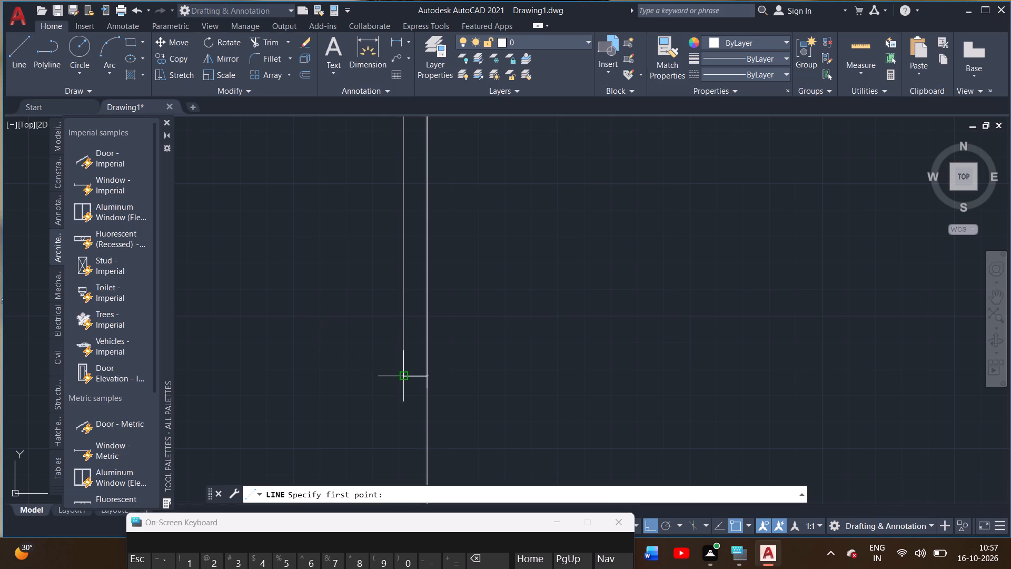
pyautogui.click(404, 378)
pyautogui.write("11'")
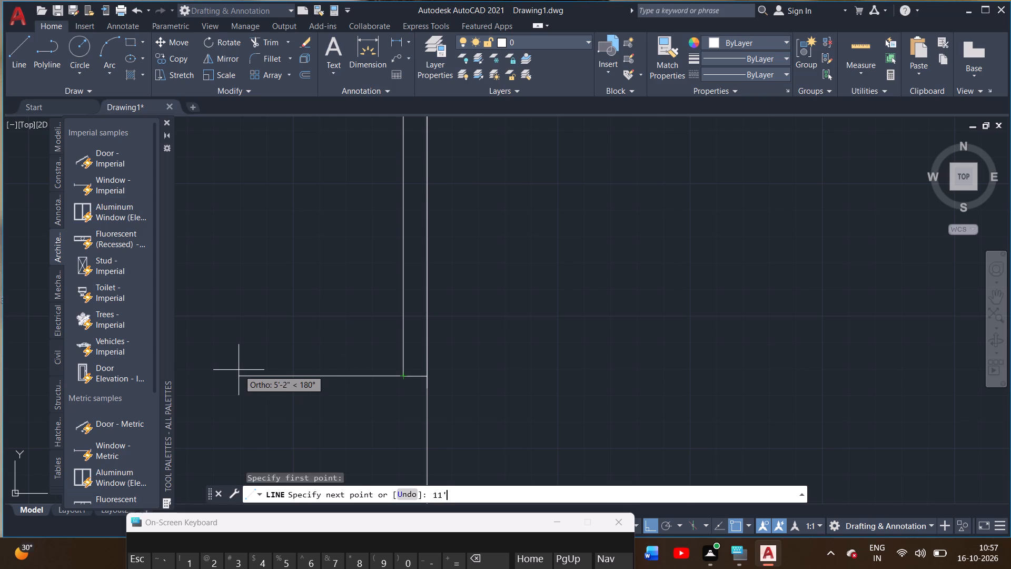
pyautogui.press('8')
pyautogui.hotkey('shift', '"')
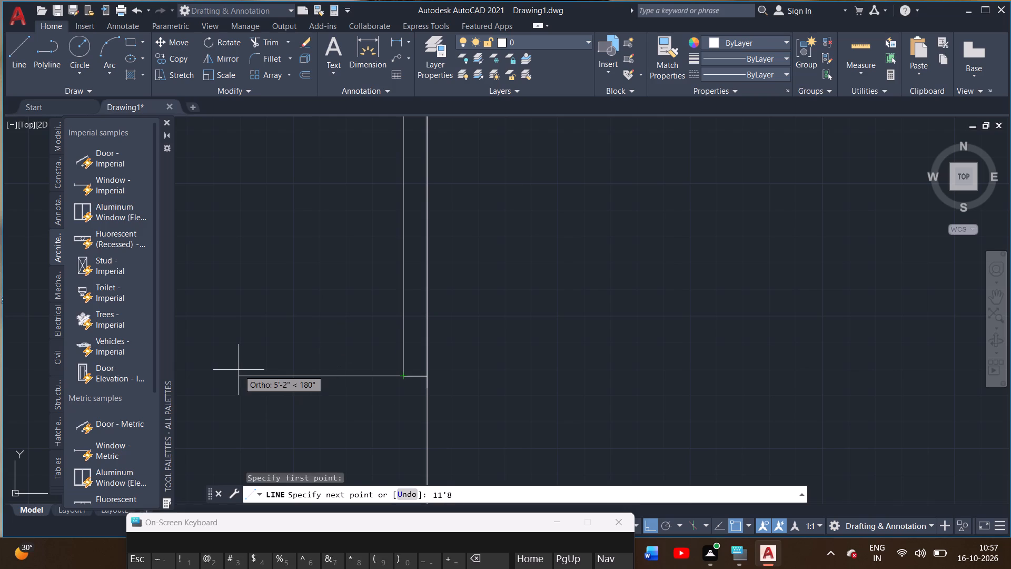
pyautogui.press('Return')
pyautogui.scroll(-1, 24, 191)
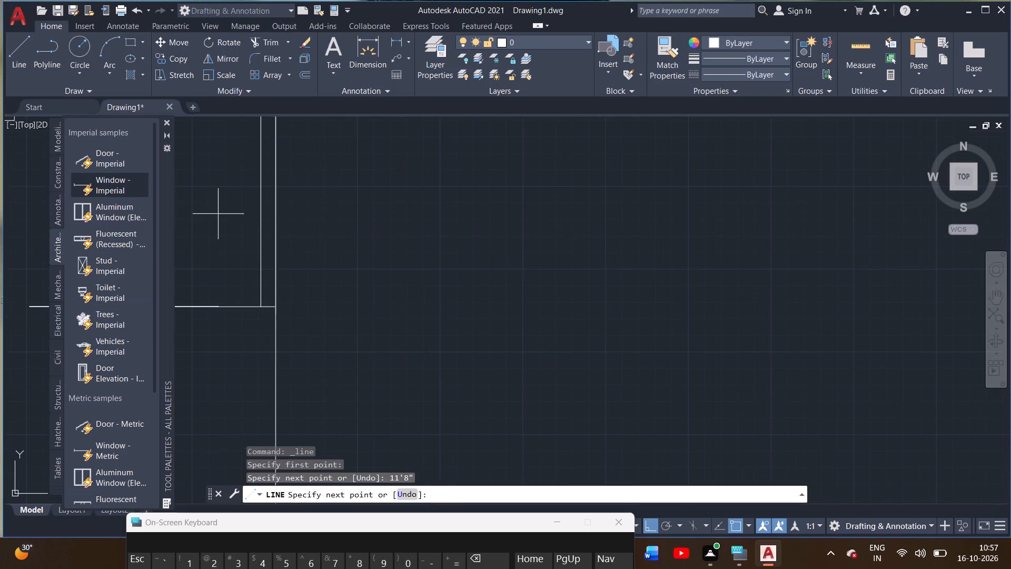
pyautogui.scroll(-1, 287, 236)
pyautogui.moveTo(239, 234); pyautogui.dragTo(559, 240, button='middle')
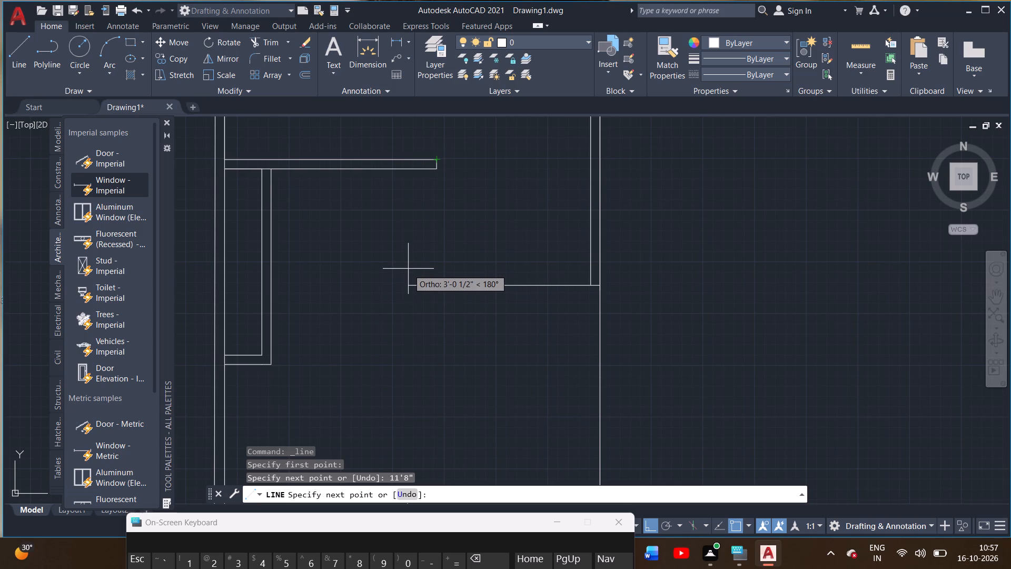
pyautogui.press('9')
pyautogui.hotkey('shift', '"')
pyautogui.press('Return')
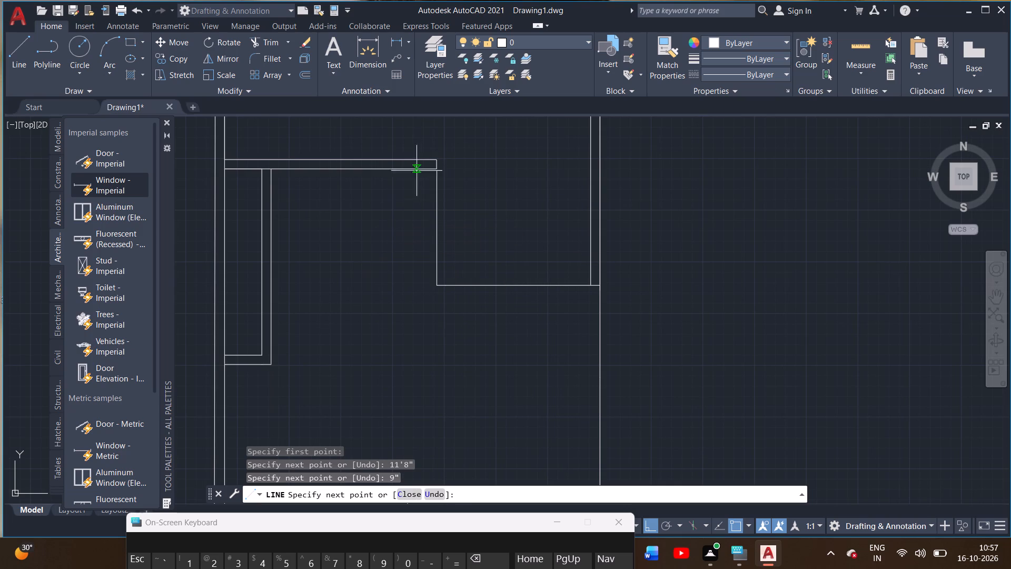
# Continue the line 11' up, 9" back toward the room, and down to the bottom line to form the inner 9" wall.
pyautogui.moveTo(439, 148); pyautogui.dragTo(447, 238, button='middle')
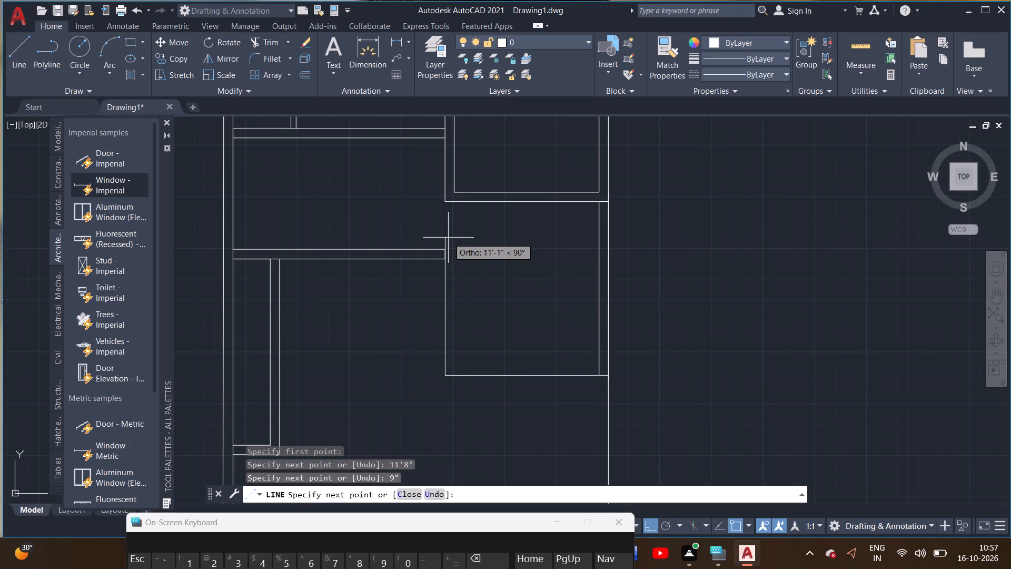
pyautogui.write("11'")
pyautogui.press('Return')
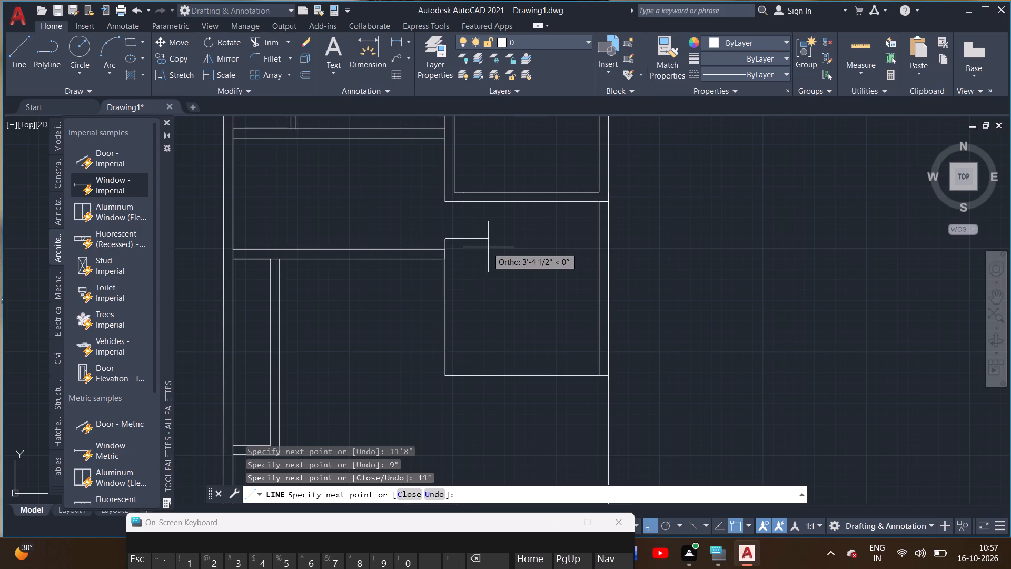
pyautogui.scroll(1, 456, 243)
pyautogui.press('9')
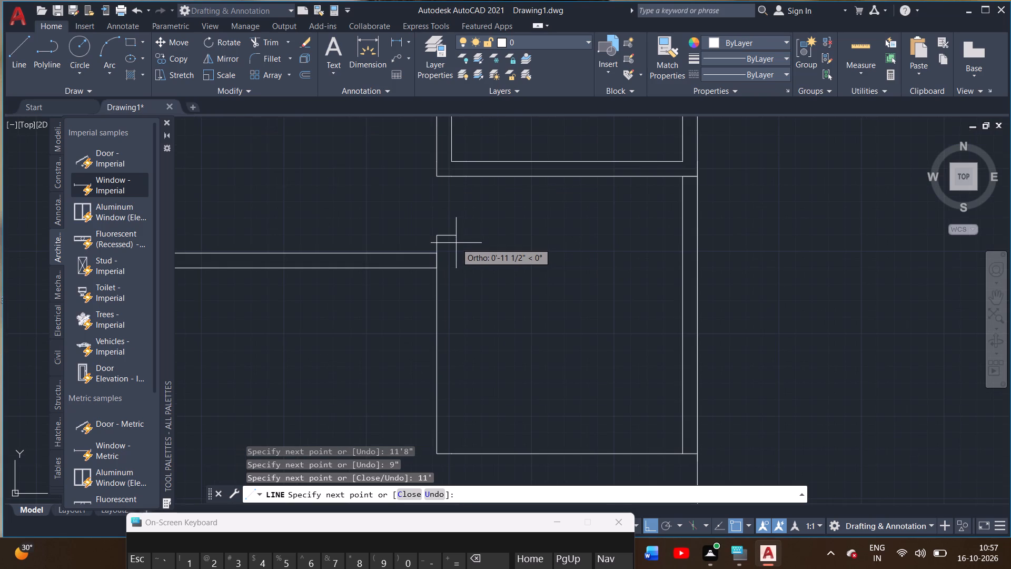
pyautogui.hotkey('shift', '"')
pyautogui.press('Return')
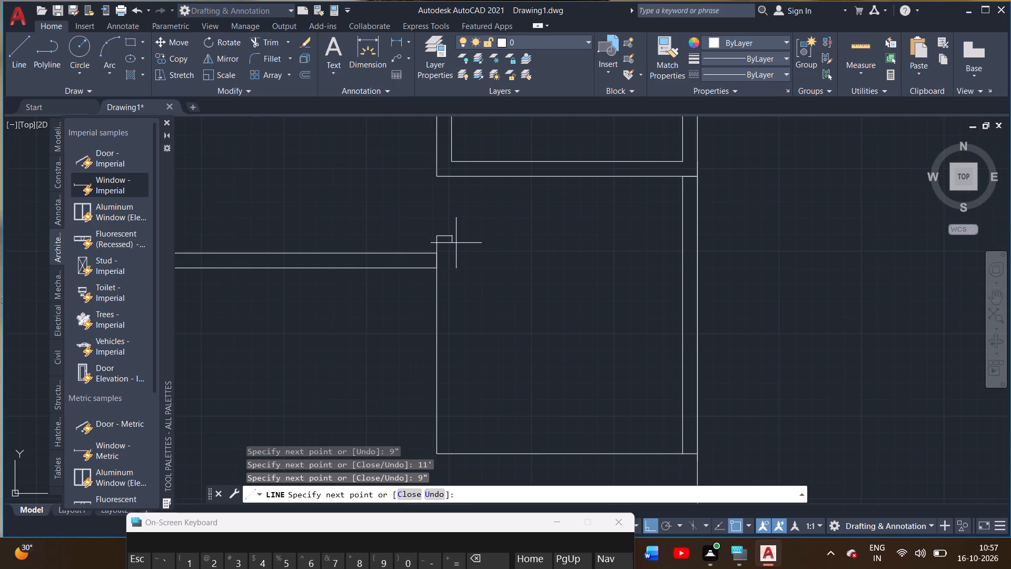
pyautogui.doubleClick(453, 452)
pyautogui.rightClick(463, 436)
pyautogui.rightClick(463, 436)
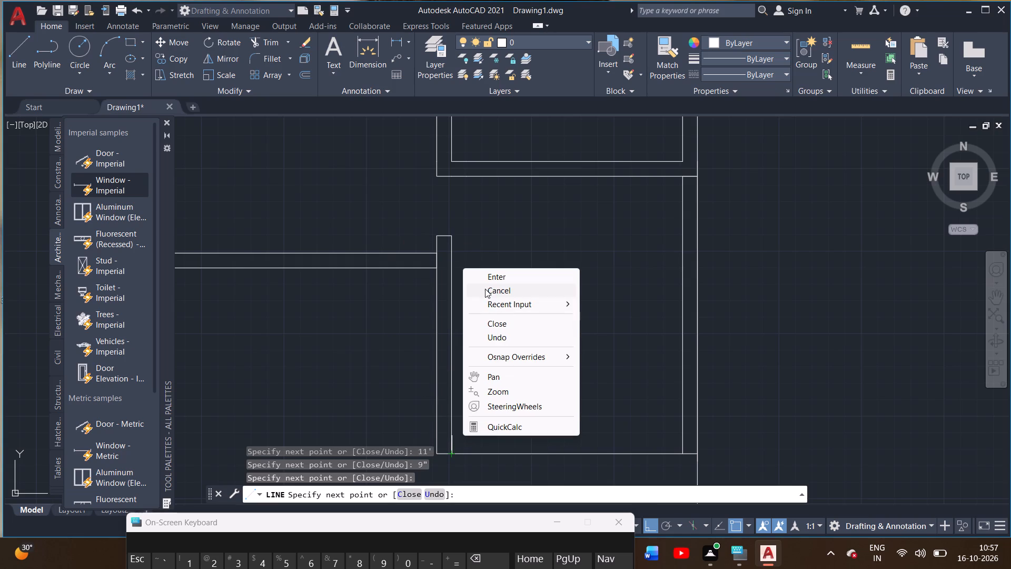
pyautogui.click(486, 280)
# Offset the three collinear segments of the room's bottom line 9" downward.
pyautogui.moveTo(489, 359); pyautogui.dragTo(484, 297, button='middle')
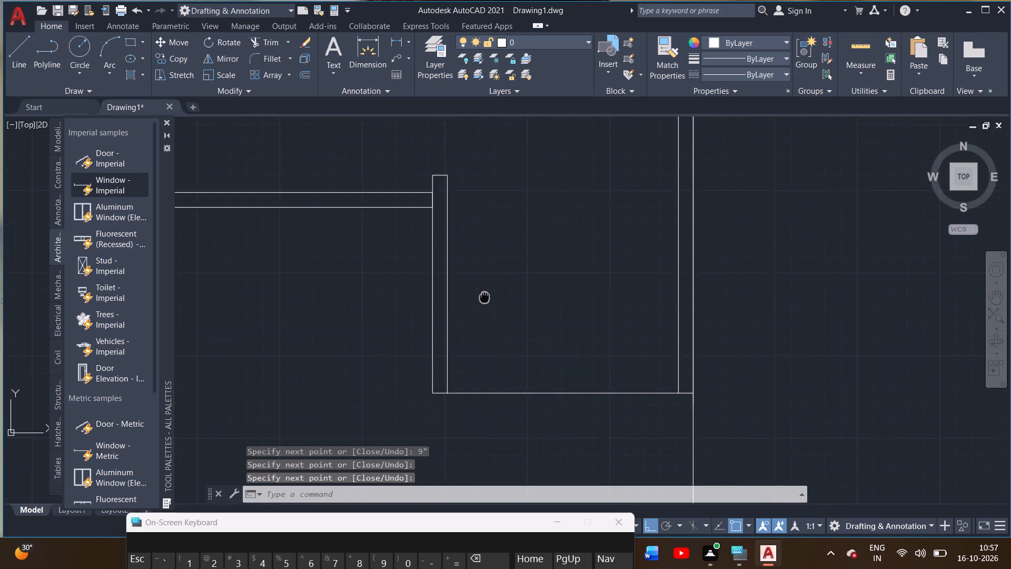
pyautogui.moveTo(484, 297); pyautogui.dragTo(482, 273, button='middle')
pyautogui.moveTo(438, 400); pyautogui.dragTo(440, 382, button='middle')
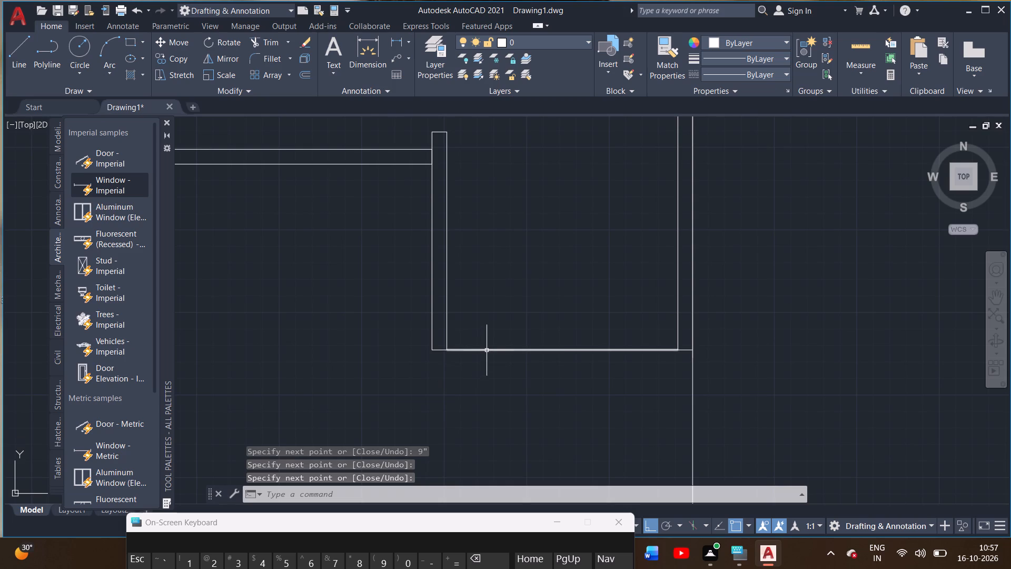
pyautogui.click(487, 350)
pyautogui.scroll(2, 435, 358)
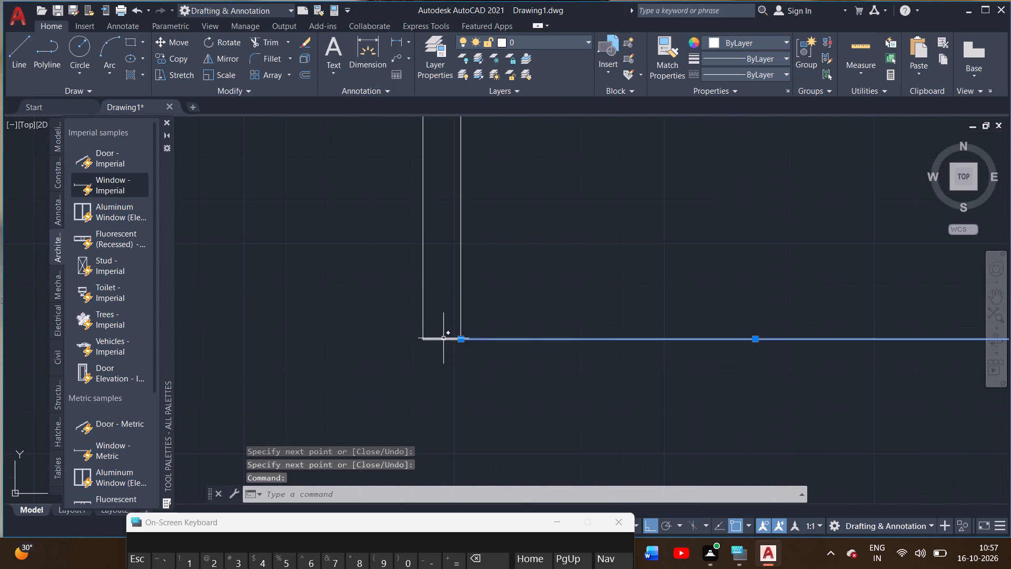
pyautogui.keyDown('ctrl'); pyautogui.click(444, 340); pyautogui.keyUp('ctrl')
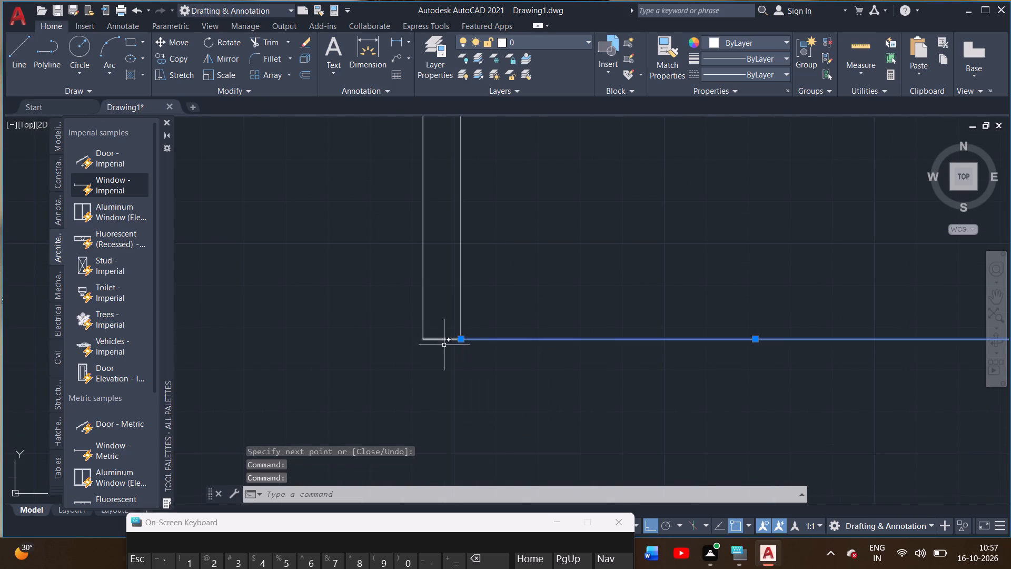
pyautogui.click(448, 338)
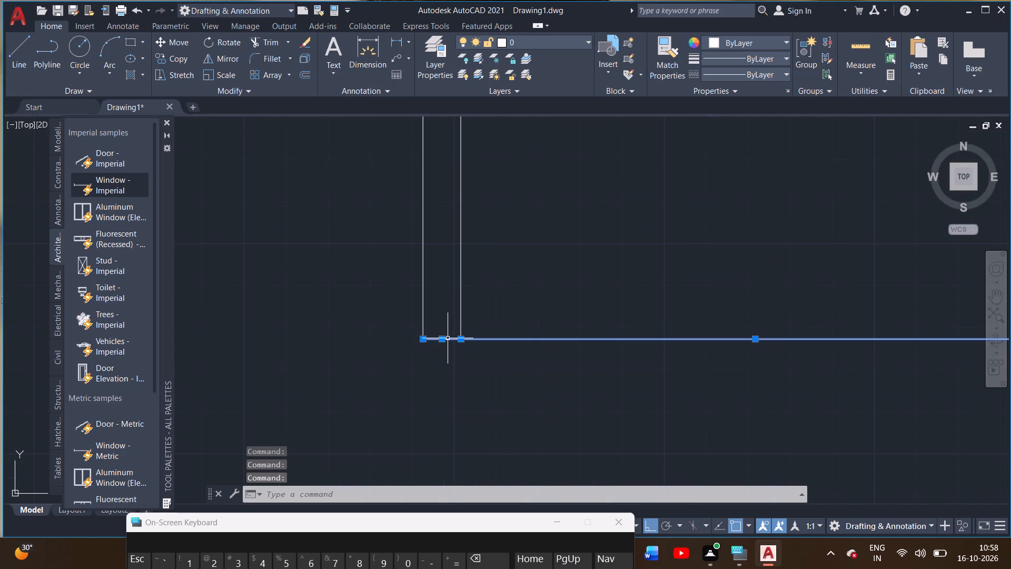
pyautogui.scroll(-2, 451, 367)
pyautogui.scroll(1, 683, 358)
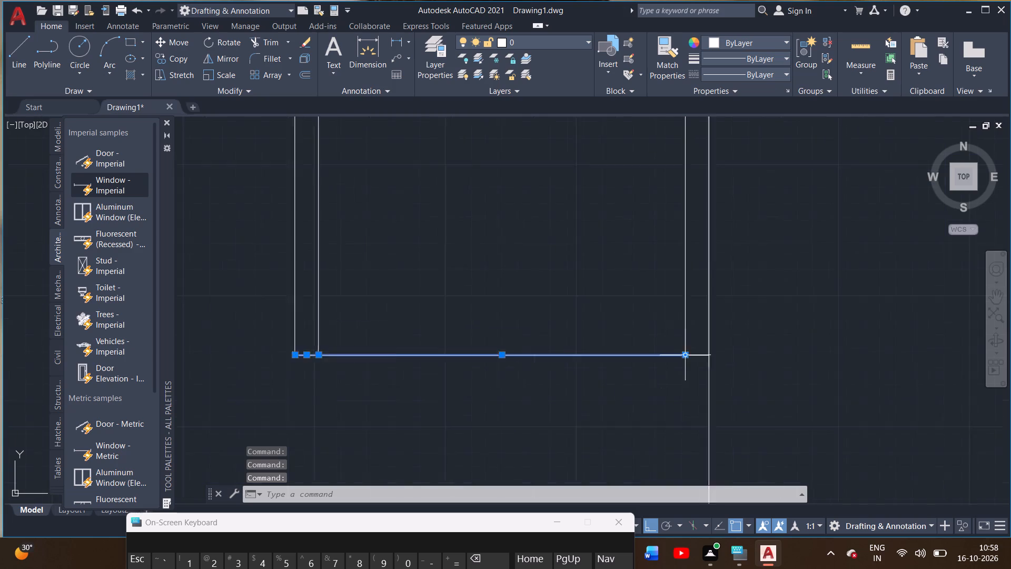
pyautogui.scroll(2, 683, 358)
pyautogui.click(708, 351)
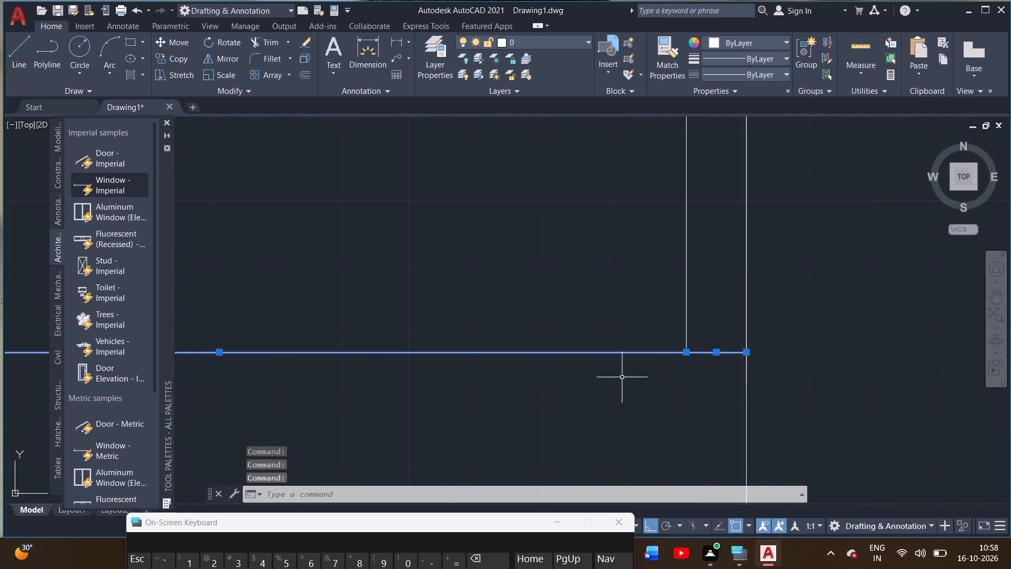
pyautogui.scroll(-3, 581, 377)
pyautogui.write('off')
pyautogui.press('Return')
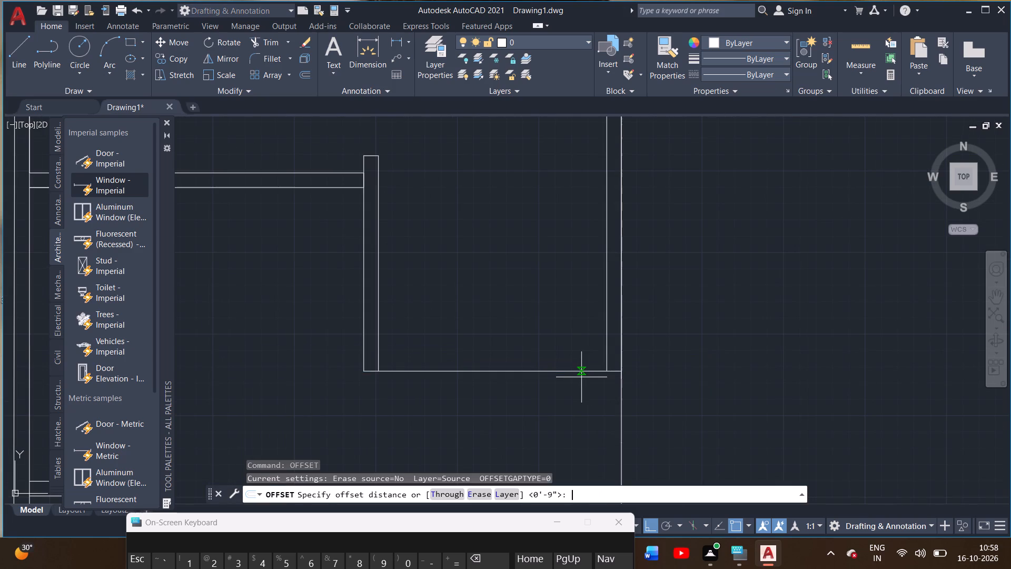
pyautogui.press('9')
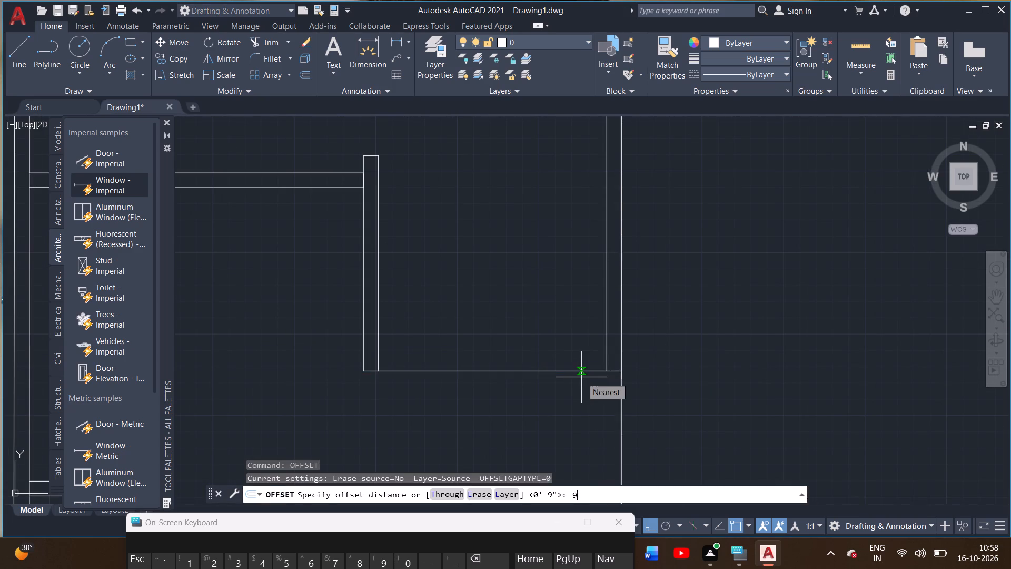
pyautogui.hotkey('shift', '"')
pyautogui.press('Return')
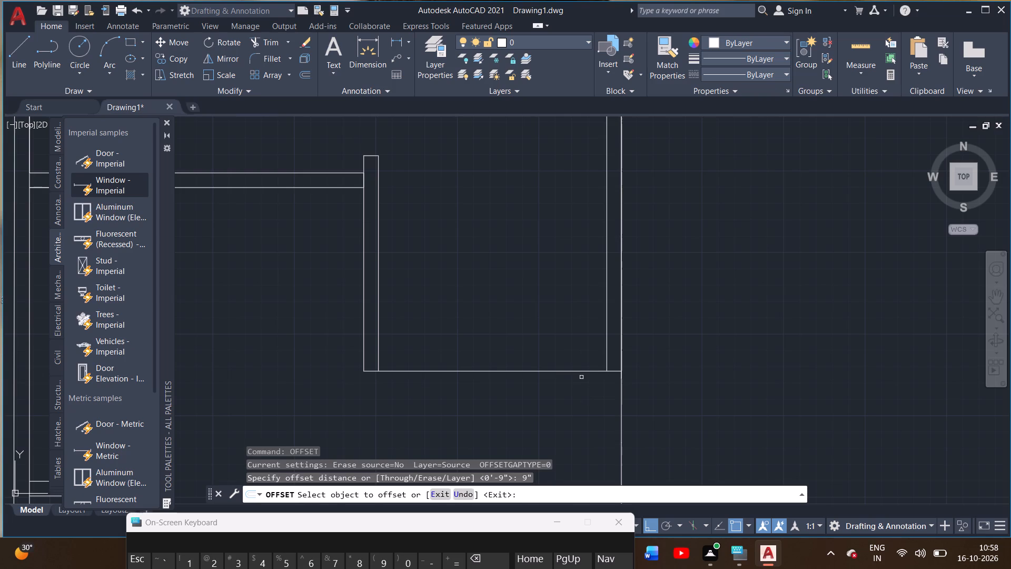
pyautogui.click(583, 369)
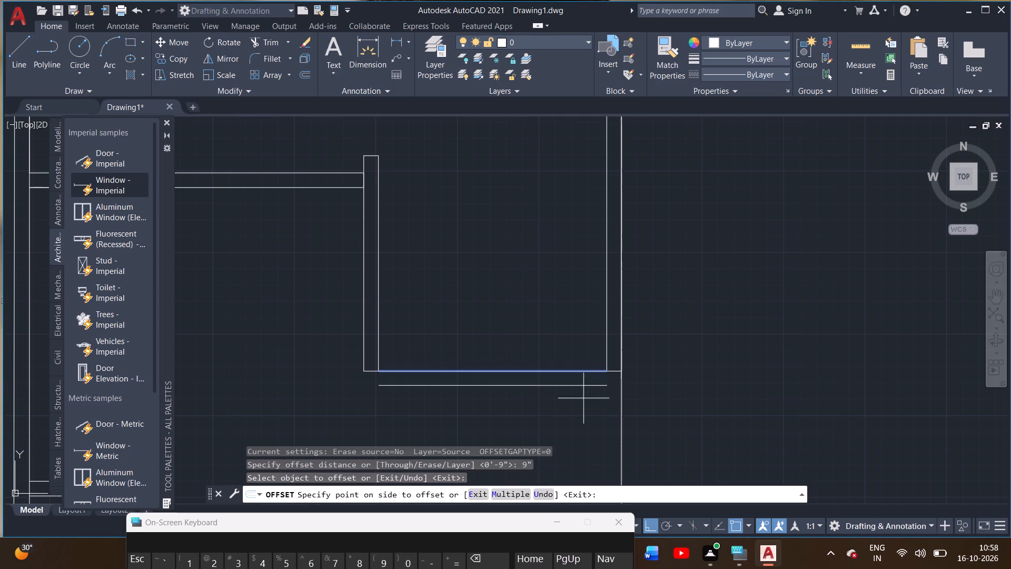
pyautogui.click(583, 398)
pyautogui.click(619, 370)
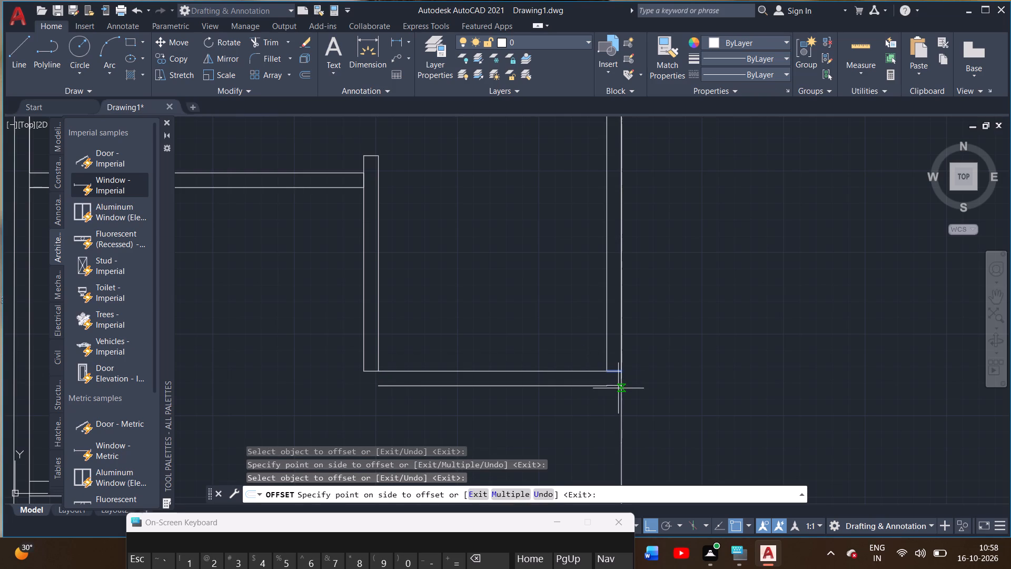
pyautogui.click(618, 388)
pyautogui.scroll(1, 365, 382)
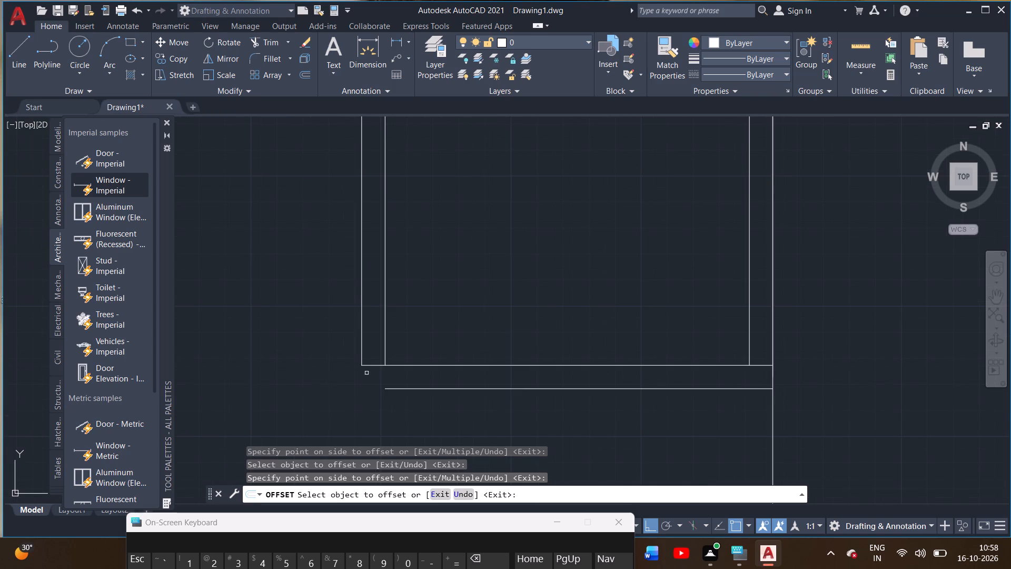
pyautogui.click(372, 364)
pyautogui.click(383, 401)
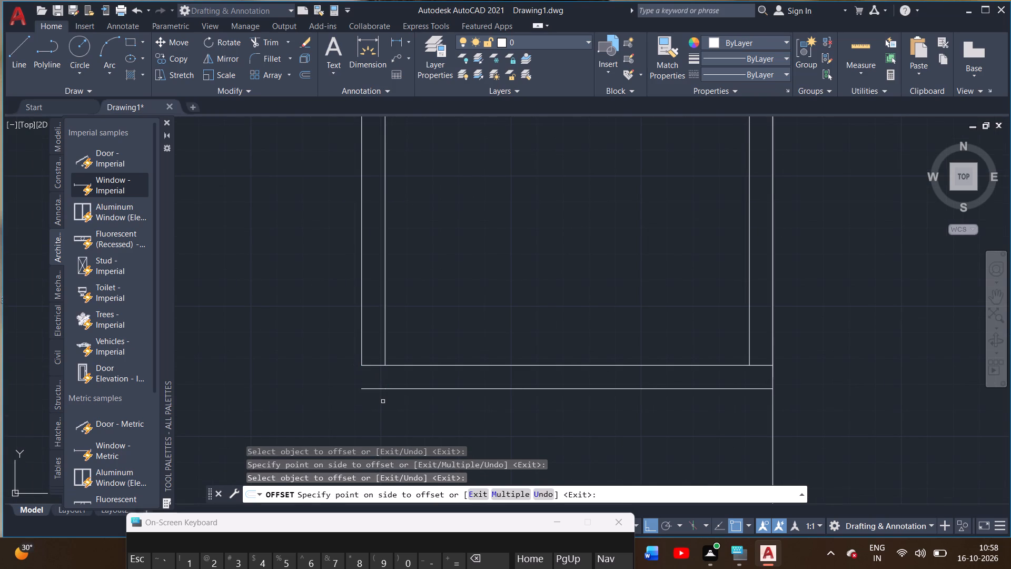
pyautogui.rightClick(630, 133)
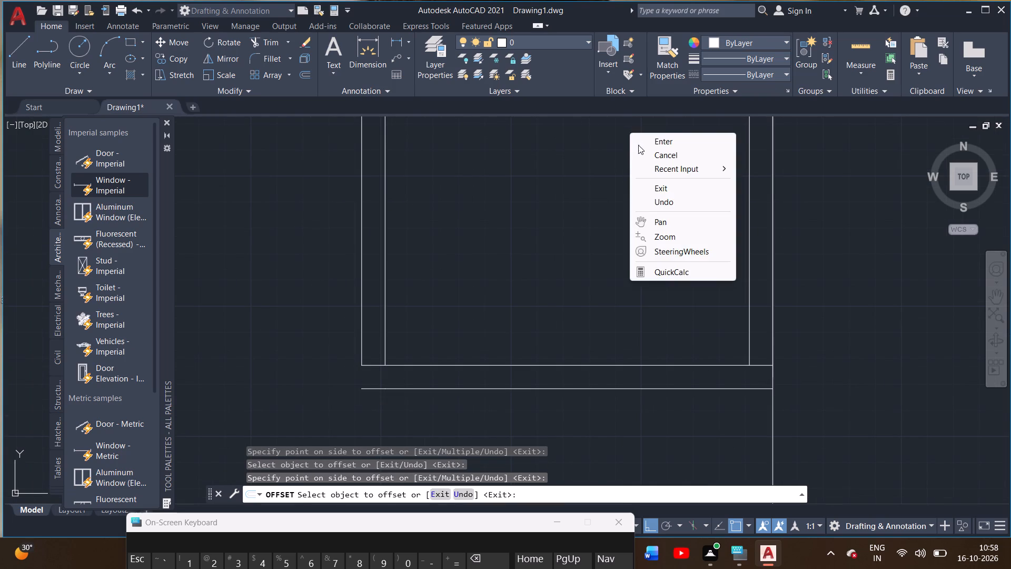
pyautogui.click(642, 141)
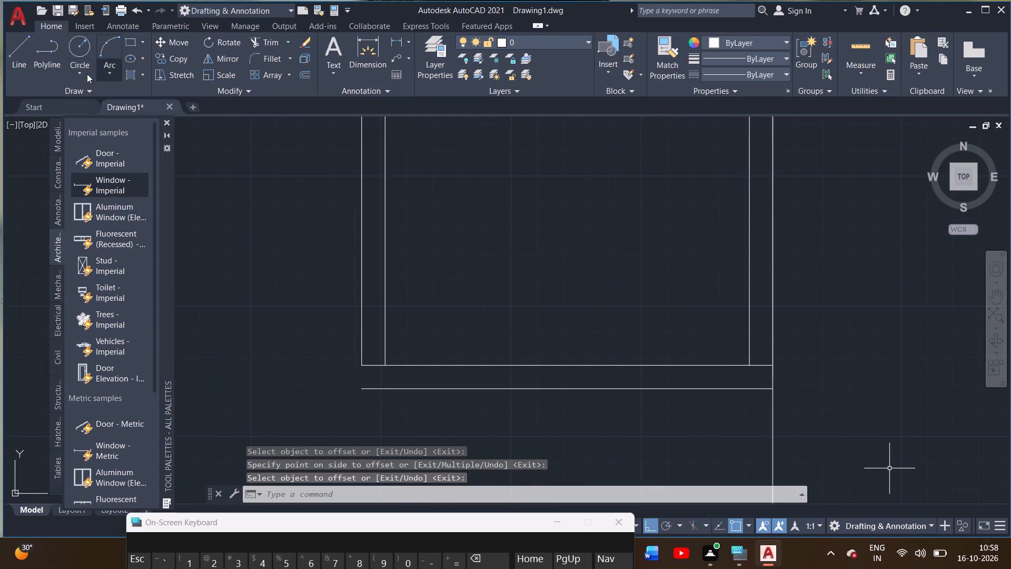
# Draw a vertical line closing the inner end of the bottom wall between its upper and lower lines.
pyautogui.click(12, 60)
pyautogui.click(364, 366)
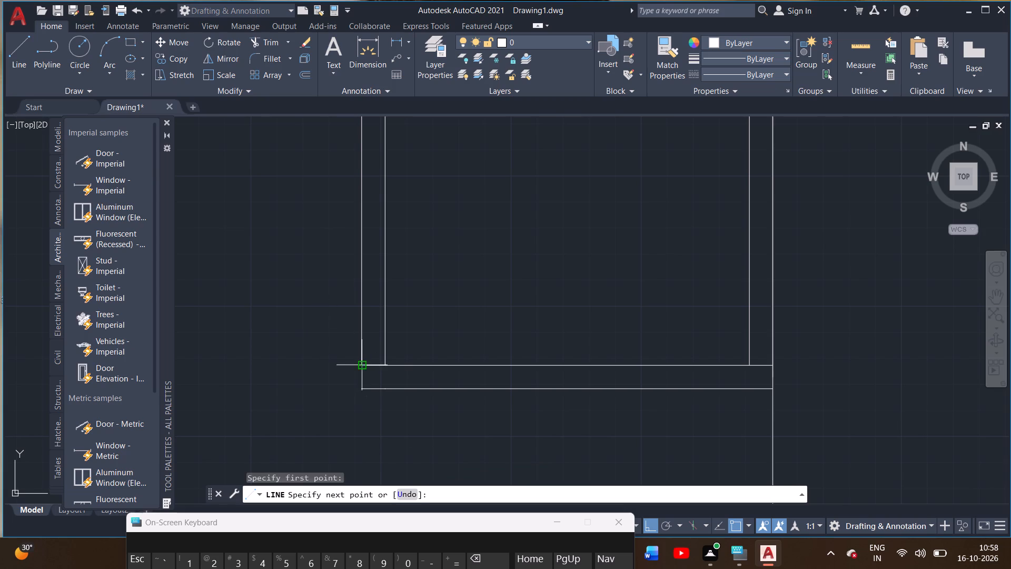
pyautogui.doubleClick(364, 393)
pyautogui.rightClick(368, 388)
pyautogui.rightClick(368, 388)
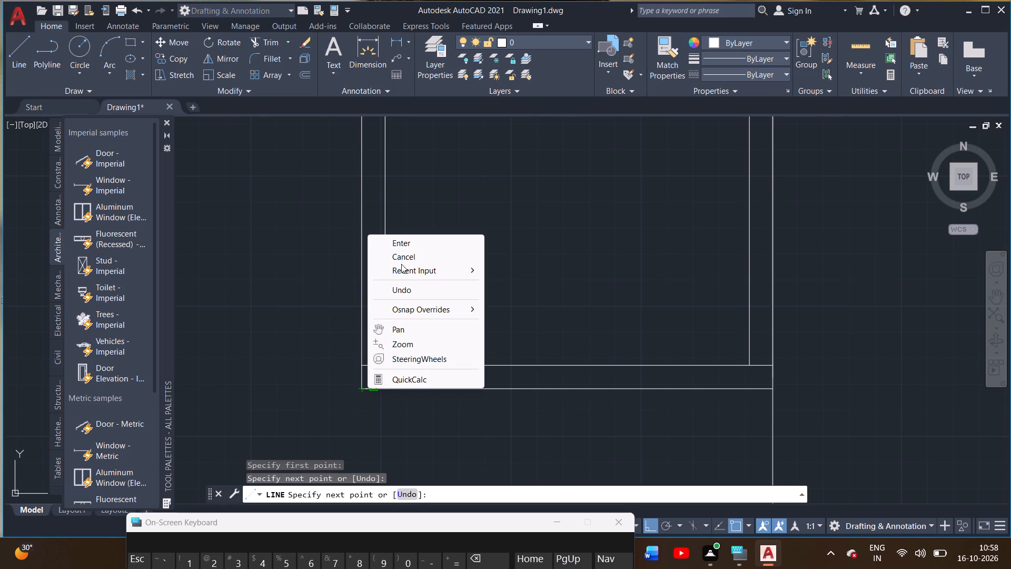
pyautogui.click(404, 249)
# Trim the wall line segments crossing the lower-left and lower-right corners of the lower right room's 9" bottom wall.
pyautogui.scroll(-2, 545, 384)
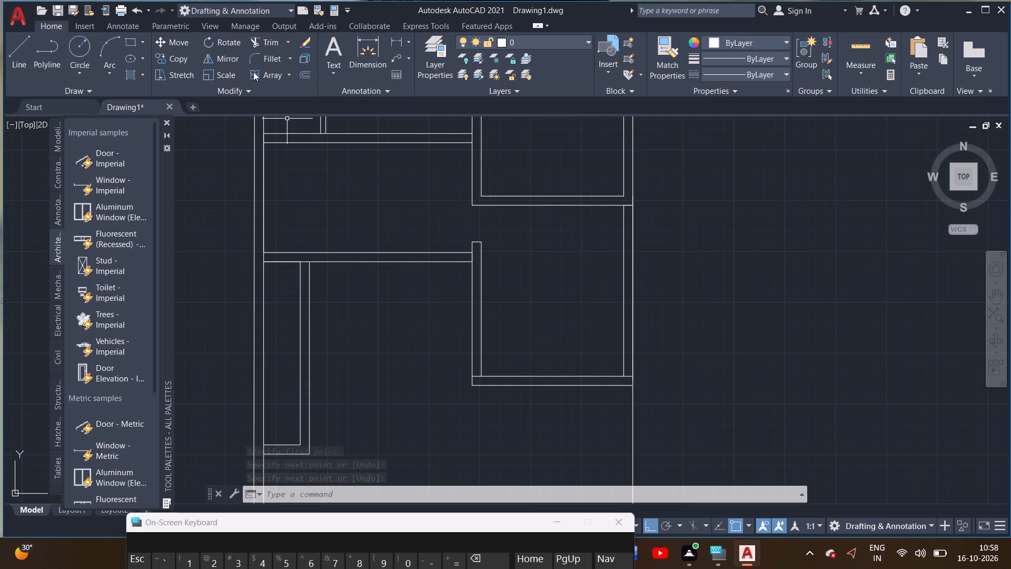
pyautogui.click(251, 40)
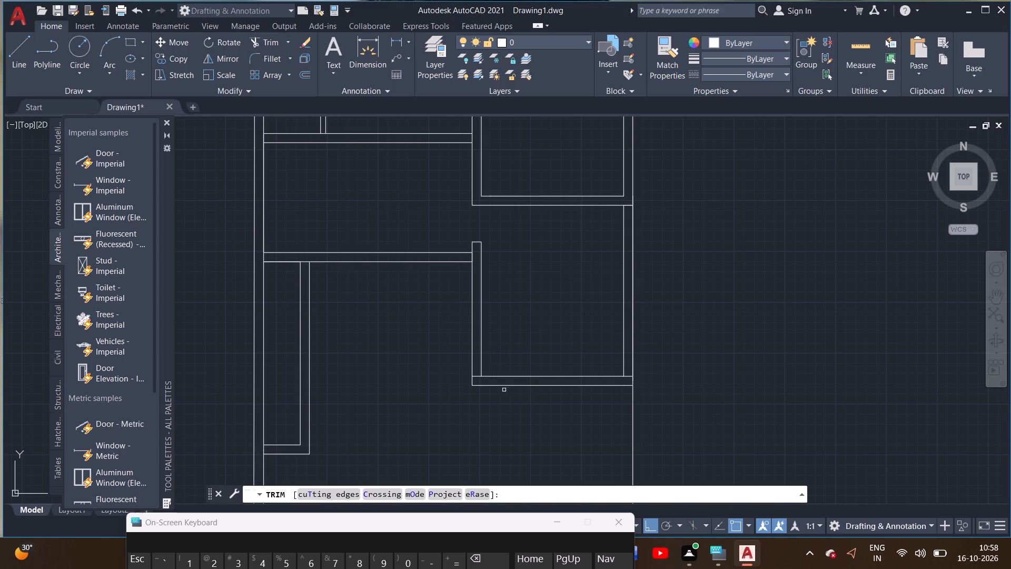
pyautogui.scroll(4, 502, 390)
pyautogui.click(312, 307)
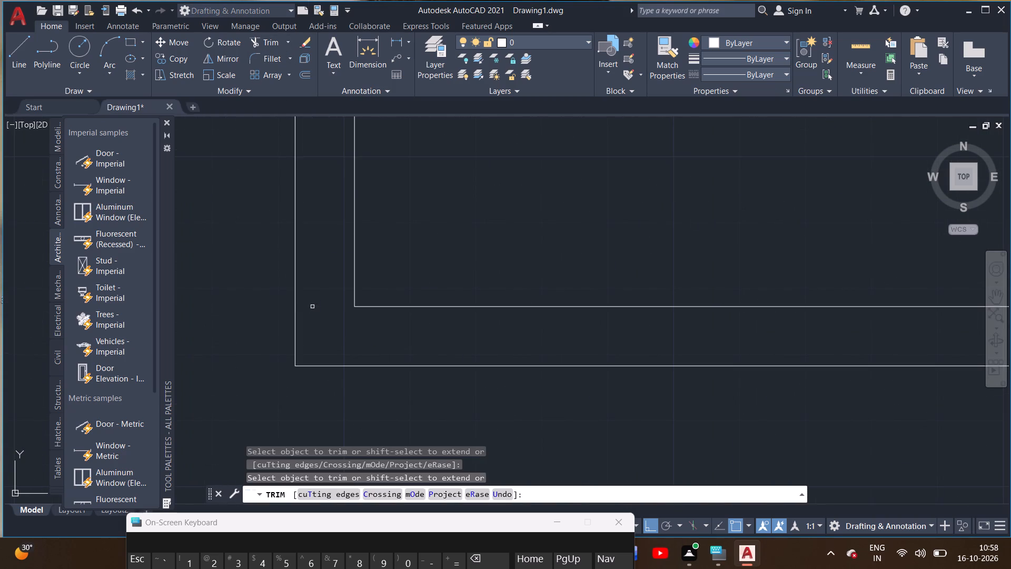
pyautogui.scroll(-2, 381, 335)
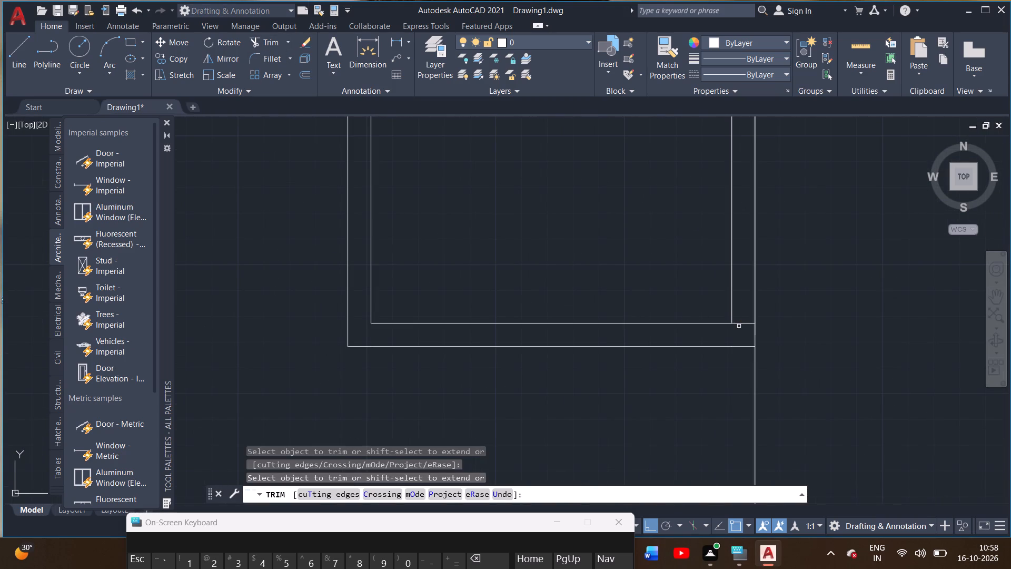
pyautogui.click(740, 325)
# Trim the line segment crossing the outer right wall between the lower right room and the room above it.
pyautogui.scroll(-1, 622, 303)
pyautogui.moveTo(600, 284); pyautogui.dragTo(603, 446, button='middle')
pyautogui.moveTo(554, 325); pyautogui.dragTo(564, 399, button='middle')
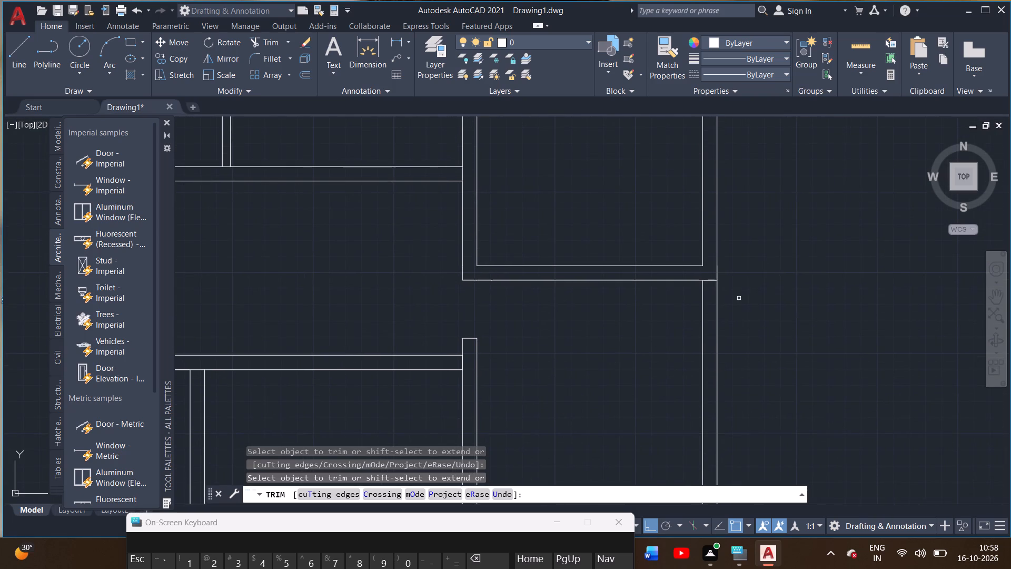
pyautogui.scroll(2, 734, 295)
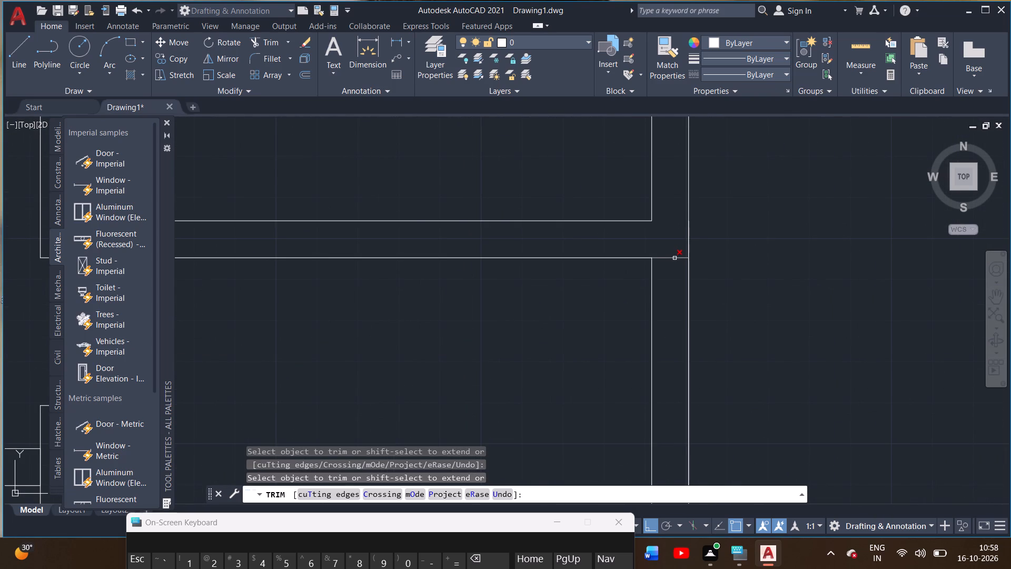
pyautogui.click(675, 258)
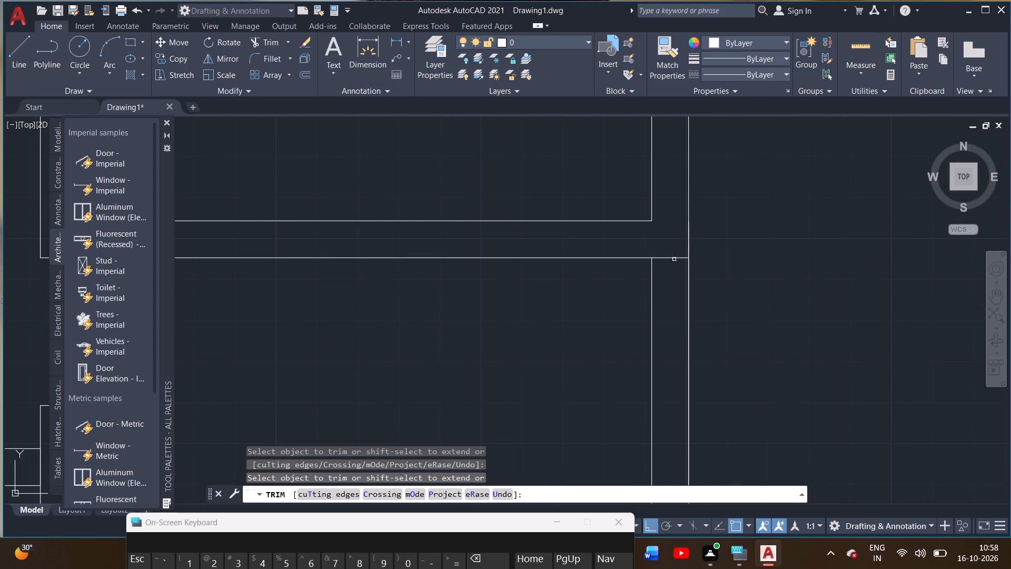
pyautogui.click(673, 258)
pyautogui.scroll(-3, 408, 369)
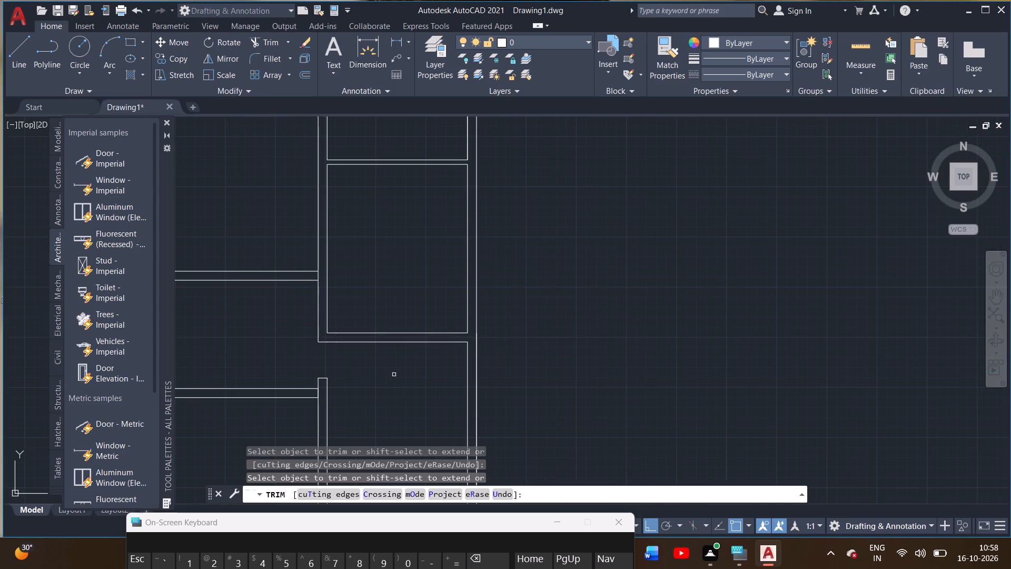
# Trim the vertical line segments across the wall thickness where the two long horizontal walls meet the right-hand rooms' left wall.
pyautogui.moveTo(394, 375); pyautogui.dragTo(478, 433, button='middle')
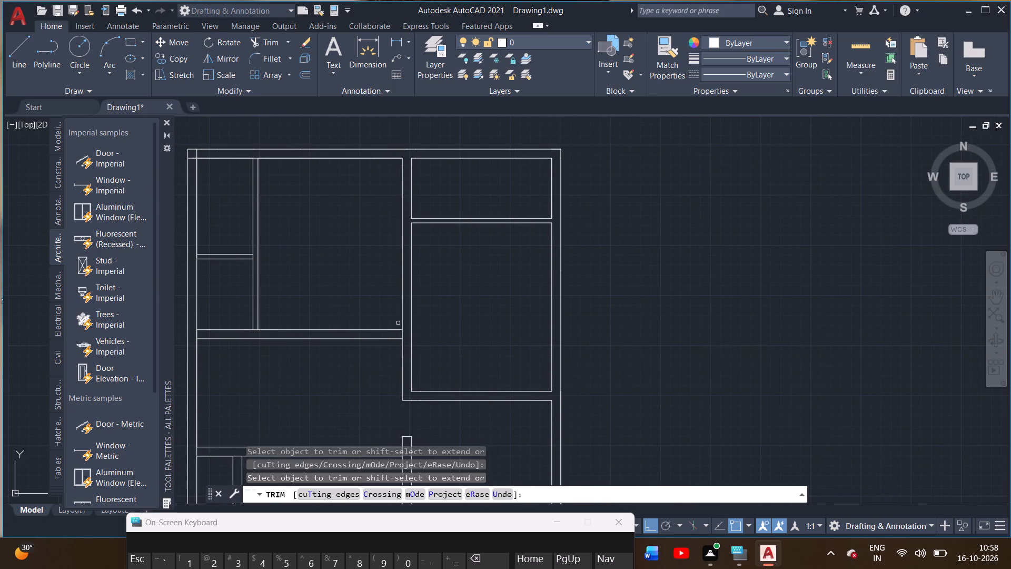
pyautogui.scroll(3, 401, 330)
pyautogui.click(403, 347)
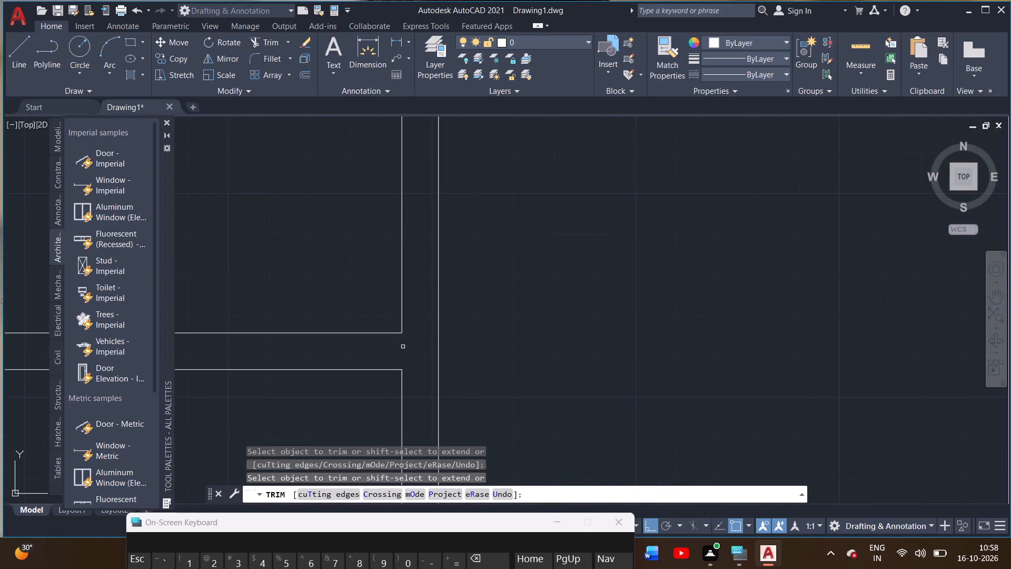
pyautogui.scroll(-3, 313, 418)
pyautogui.moveTo(454, 376); pyautogui.dragTo(459, 371, button='middle')
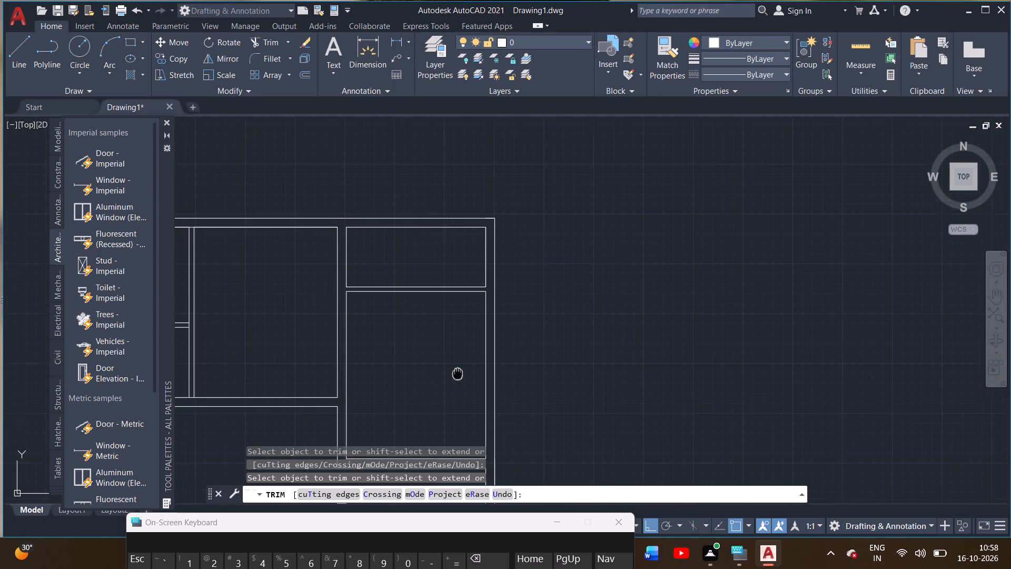
pyautogui.moveTo(459, 371); pyautogui.dragTo(606, 192, button='middle')
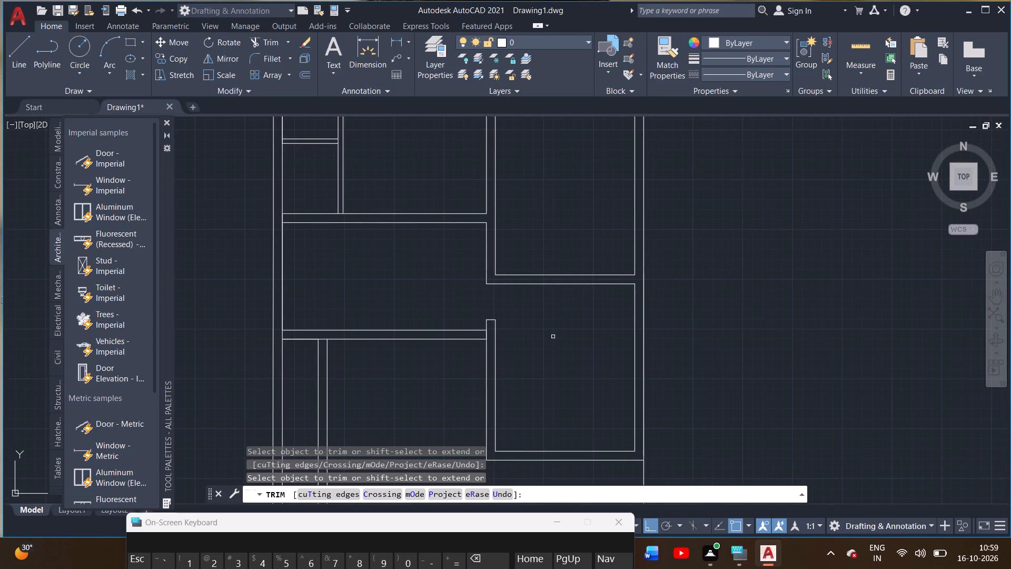
pyautogui.moveTo(553, 337); pyautogui.dragTo(575, 279, button='middle')
pyautogui.scroll(3, 504, 282)
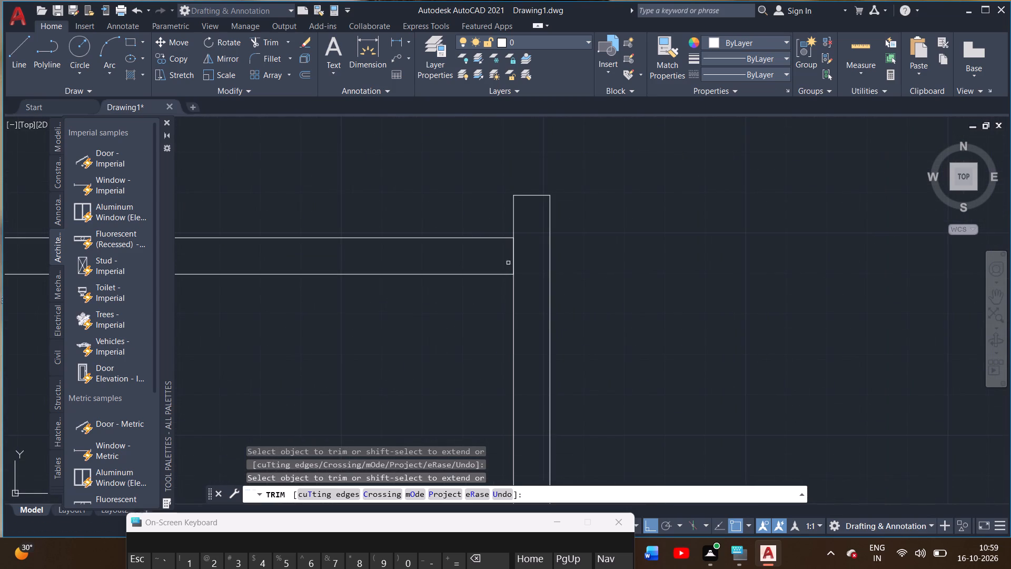
pyautogui.doubleClick(513, 256)
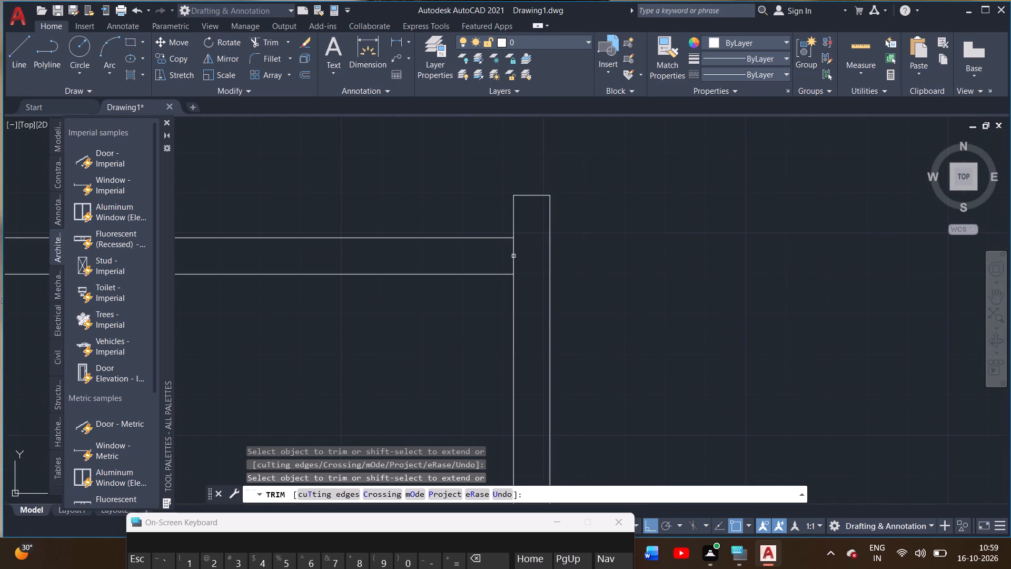
pyautogui.click(513, 260)
# Trim the segment crossing the top of the narrow lower left room's vertical wall where it meets the horizontal wall.
pyautogui.scroll(-4, 581, 279)
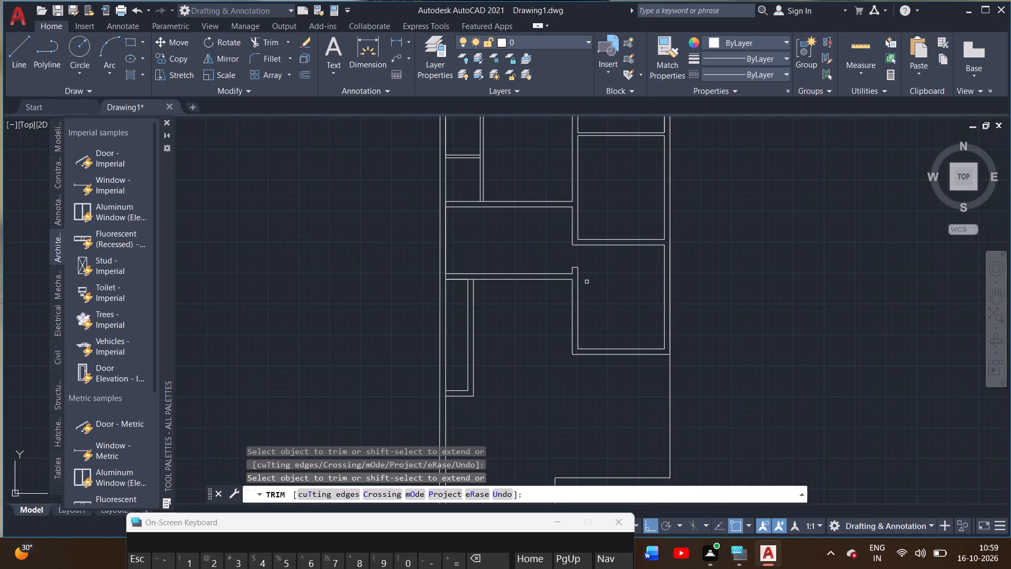
pyautogui.scroll(4, 464, 278)
pyautogui.click(478, 287)
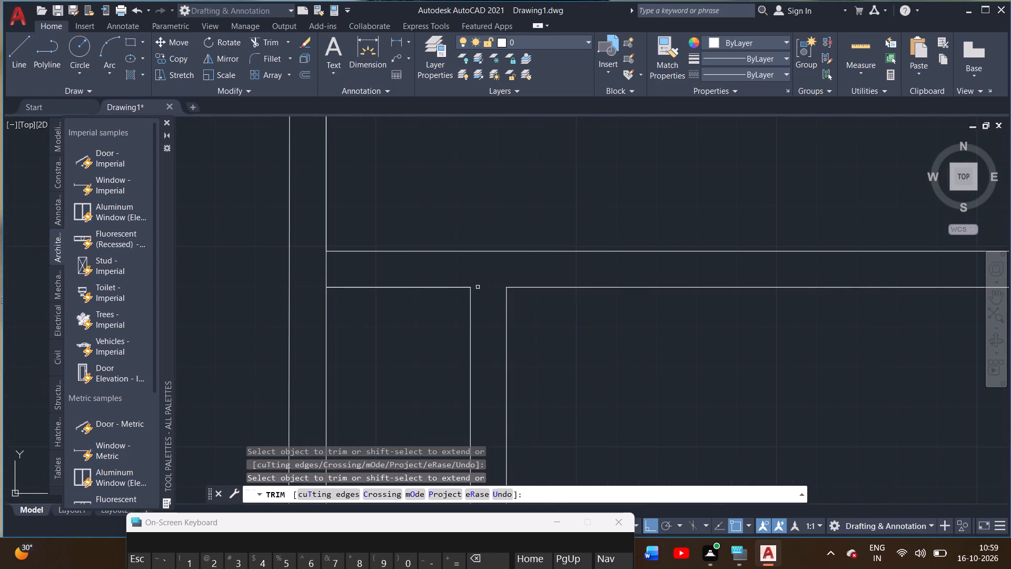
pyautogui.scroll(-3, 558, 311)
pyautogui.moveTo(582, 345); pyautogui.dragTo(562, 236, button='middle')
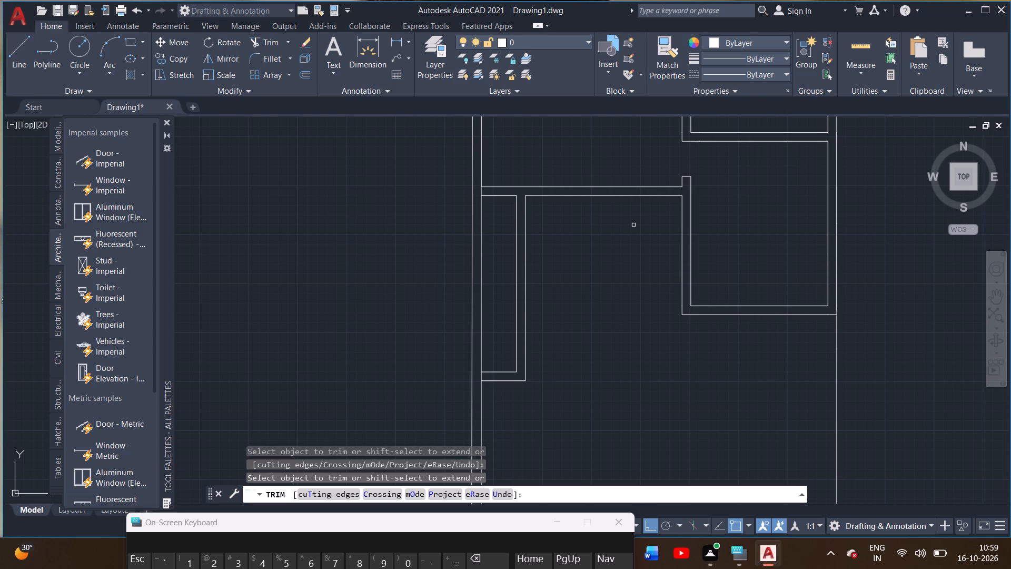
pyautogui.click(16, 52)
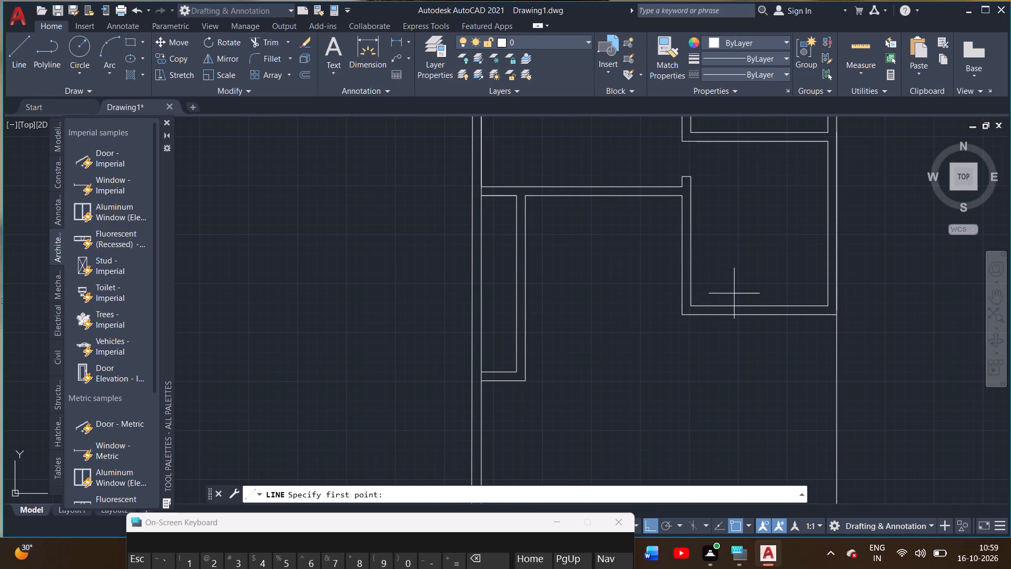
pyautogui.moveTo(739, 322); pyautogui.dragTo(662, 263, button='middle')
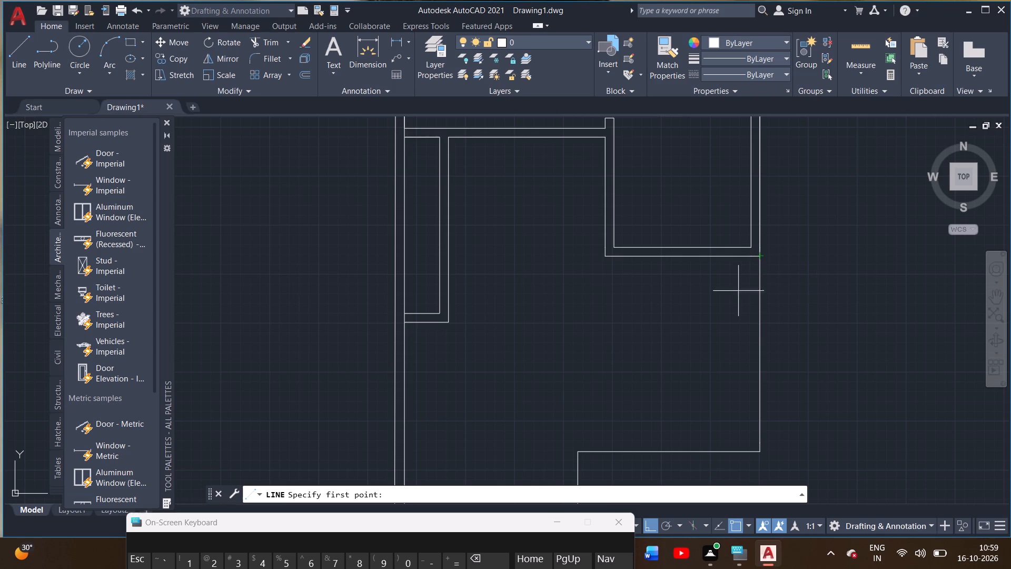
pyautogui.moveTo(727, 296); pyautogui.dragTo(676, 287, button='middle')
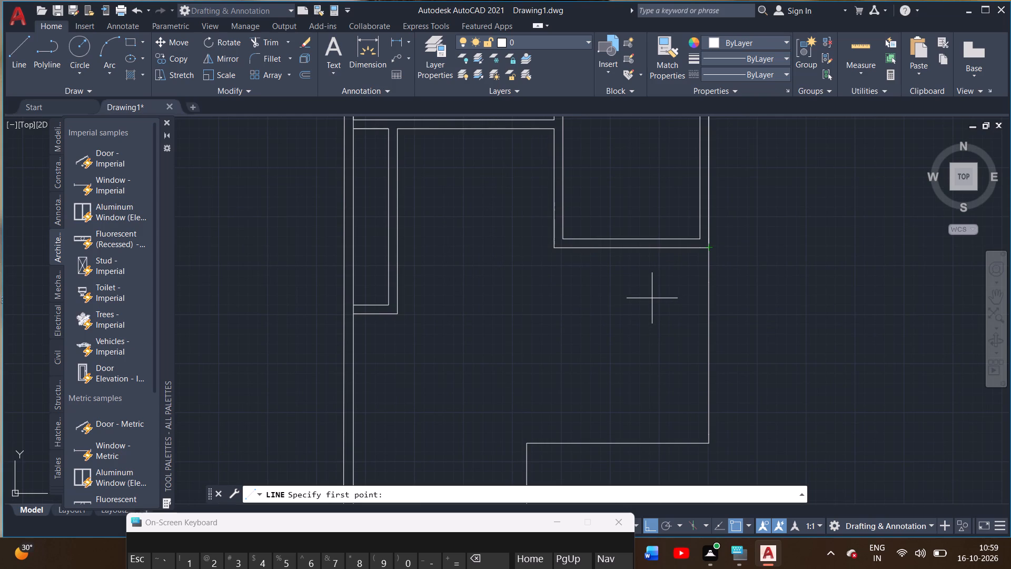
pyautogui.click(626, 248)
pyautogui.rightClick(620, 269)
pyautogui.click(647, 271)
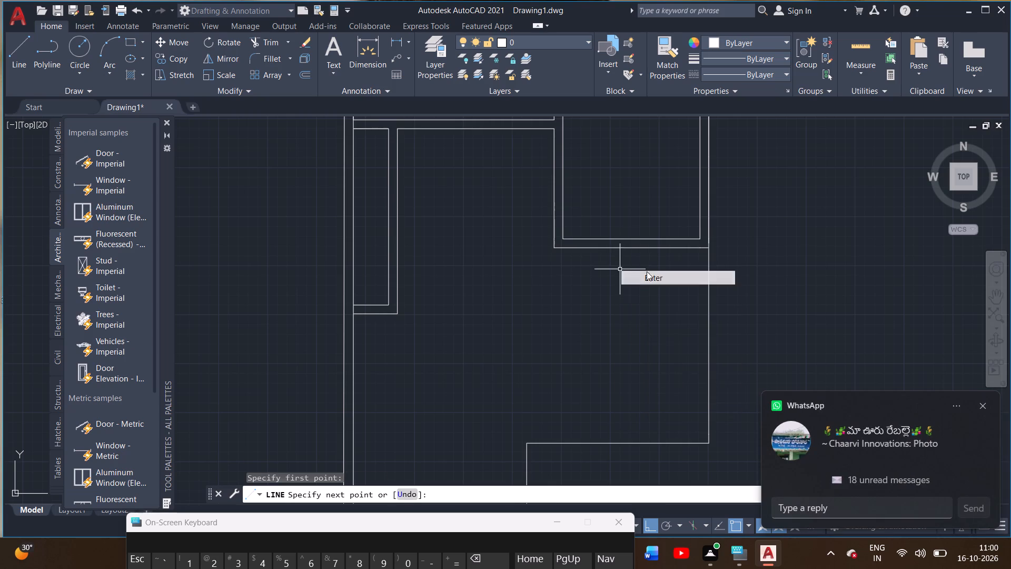
# Erase the middle and right-end segments of the lower line of the lower right room's bottom wall.
pyautogui.click(675, 248)
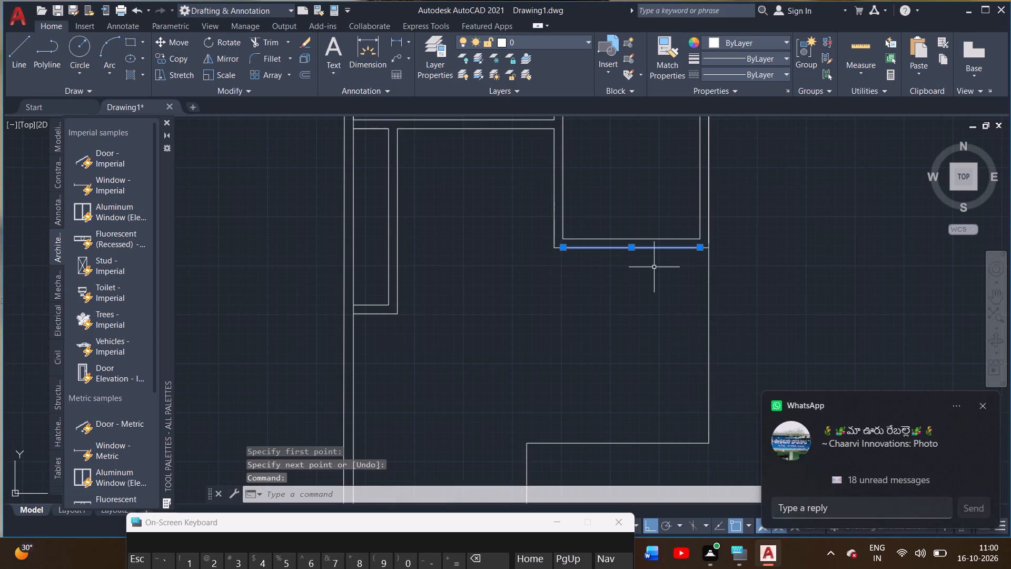
pyautogui.press('Delete')
pyautogui.scroll(2, 671, 243)
pyautogui.click(758, 254)
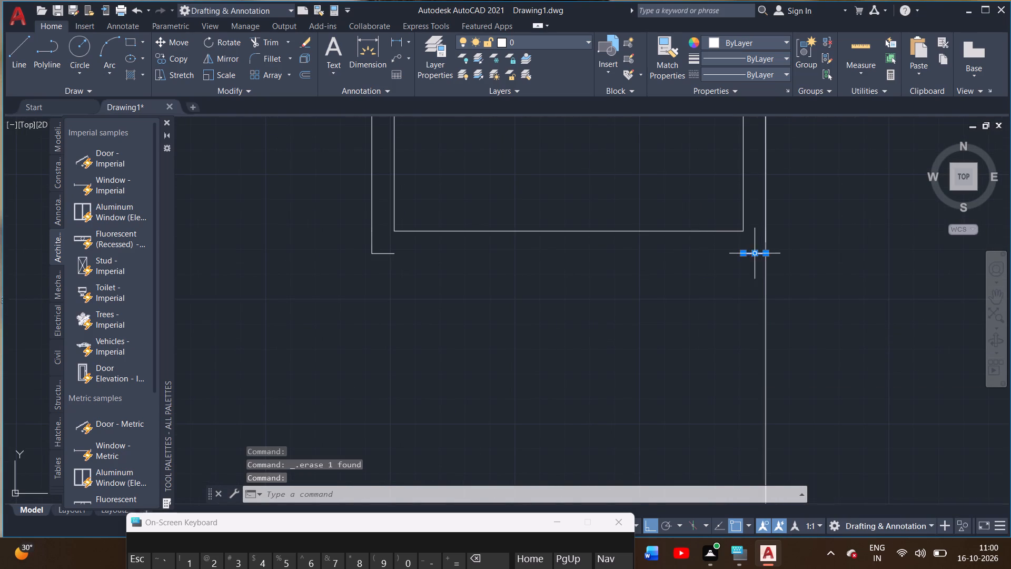
pyautogui.press('Delete')
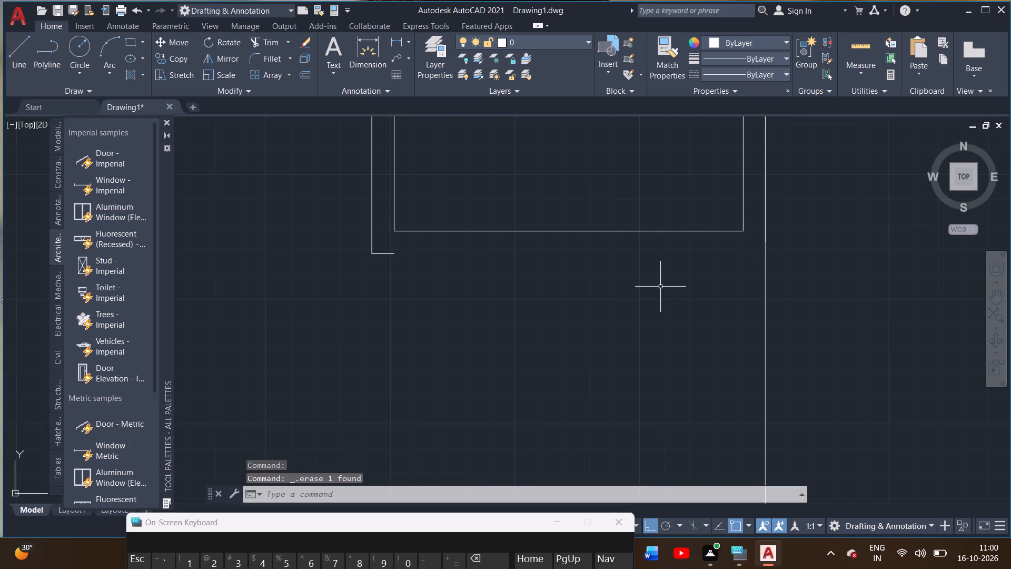
# Draw a line from the room's inner lower-right corner to the outer right wall, 4.5" down, and across to the outer left wall line.
pyautogui.click(15, 57)
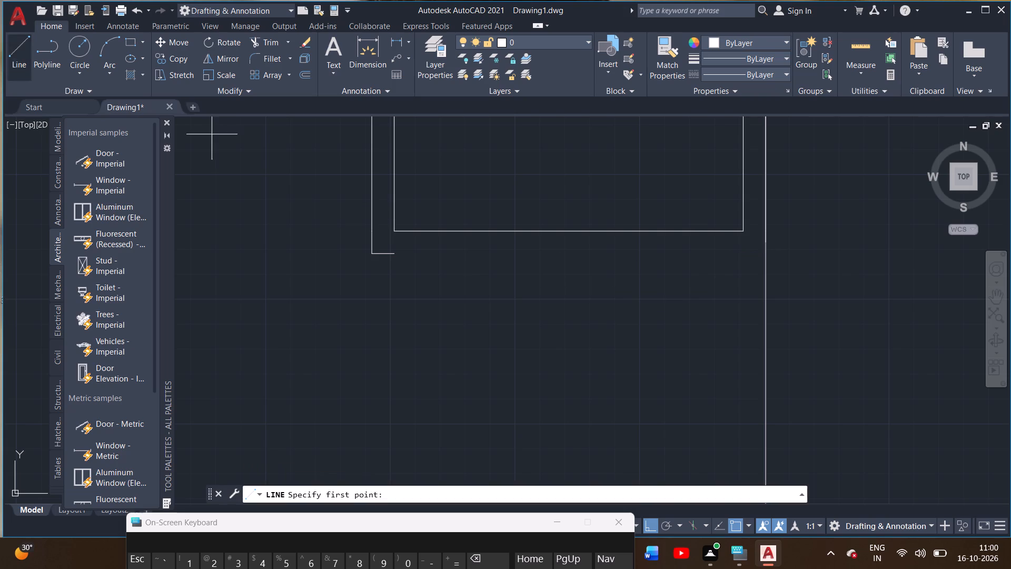
pyautogui.click(745, 232)
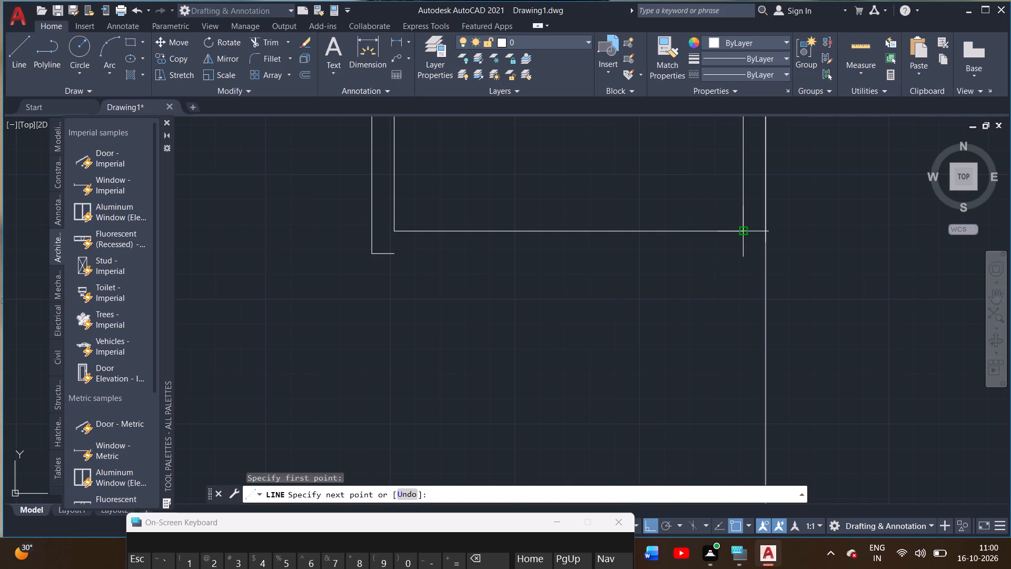
pyautogui.doubleClick(768, 232)
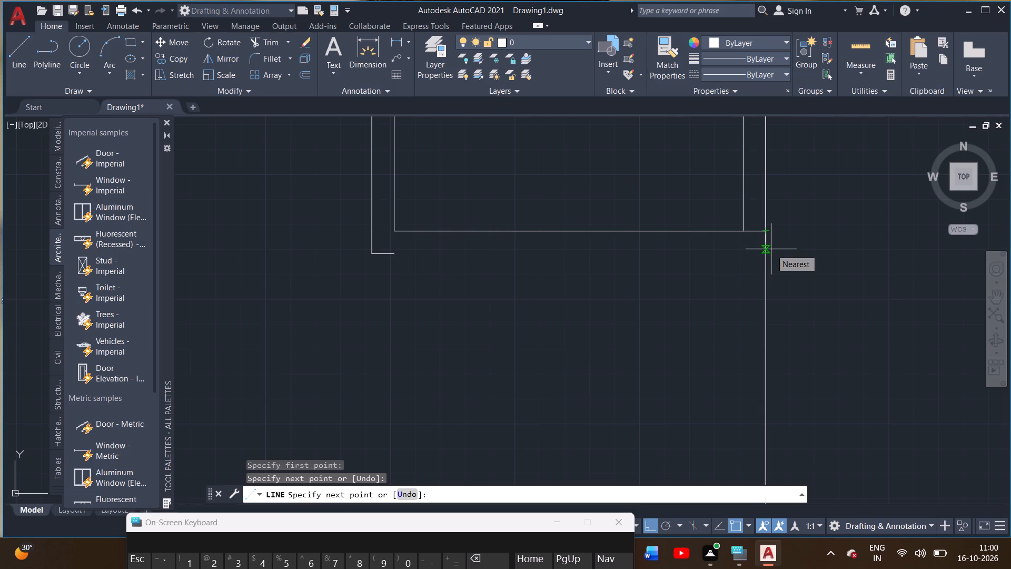
pyautogui.write('4.5"')
pyautogui.press('Return')
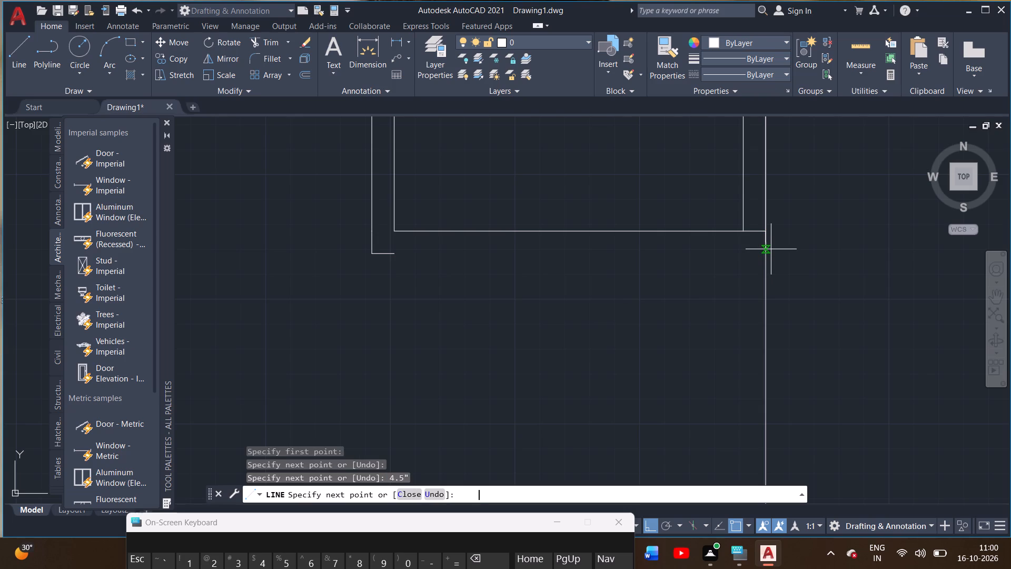
pyautogui.click(373, 240)
pyautogui.rightClick(371, 239)
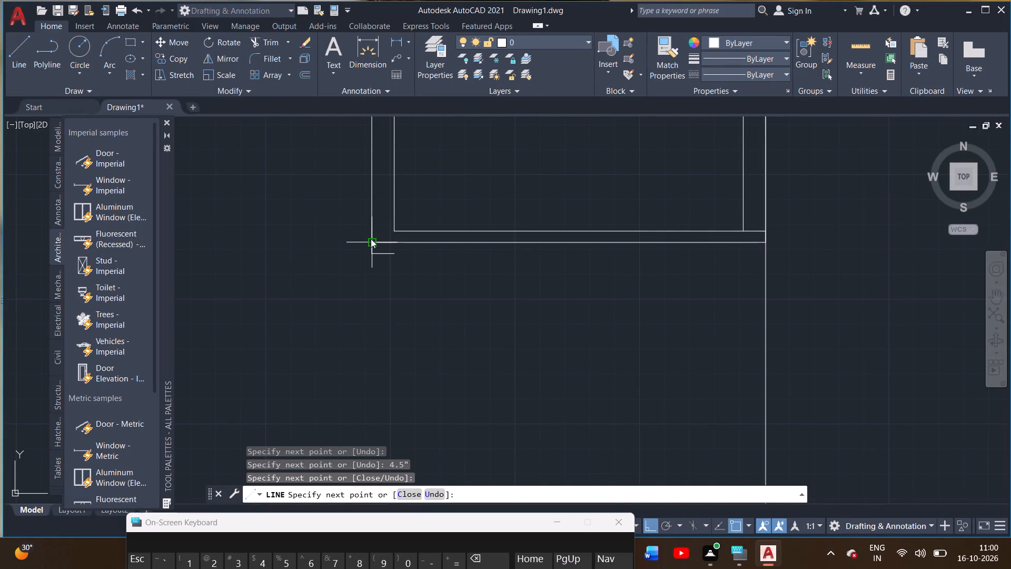
pyautogui.click(411, 252)
# Erase the leftover short vertical and horizontal 9" wall segments at the room's outer lower-left corner.
pyautogui.scroll(3, 369, 256)
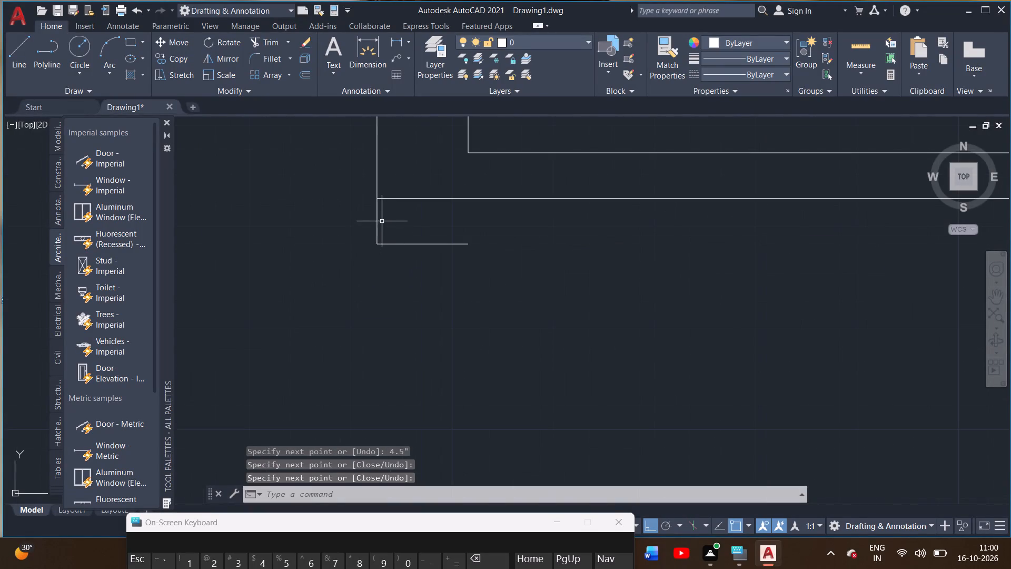
pyautogui.click(378, 220)
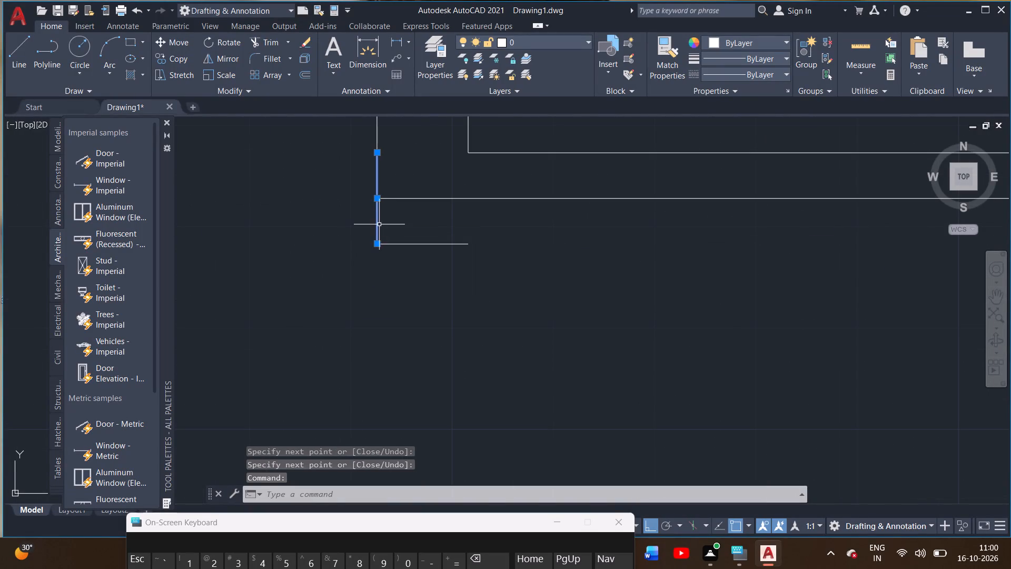
pyautogui.press('Delete')
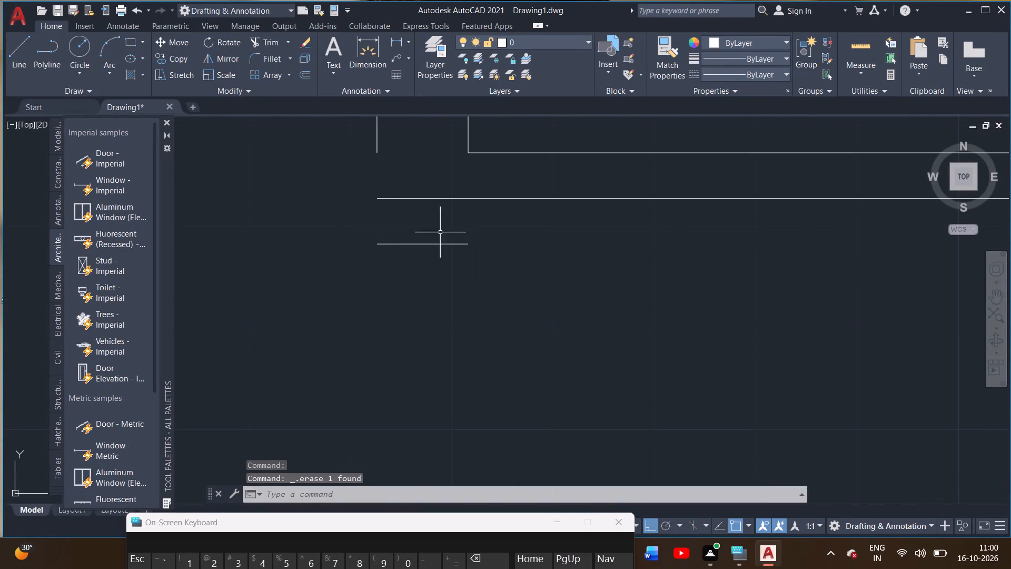
pyautogui.click(459, 244)
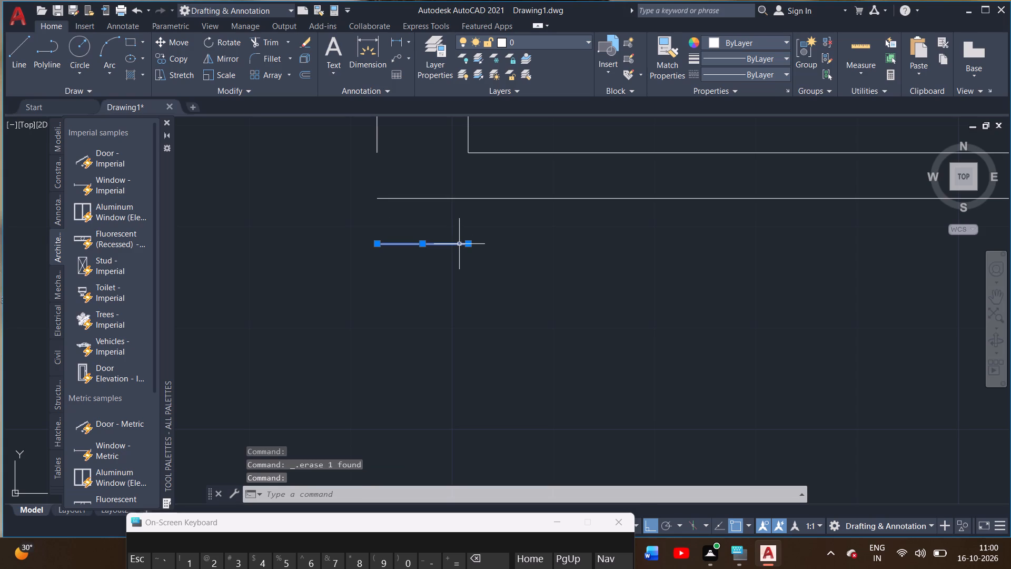
pyautogui.press('Delete')
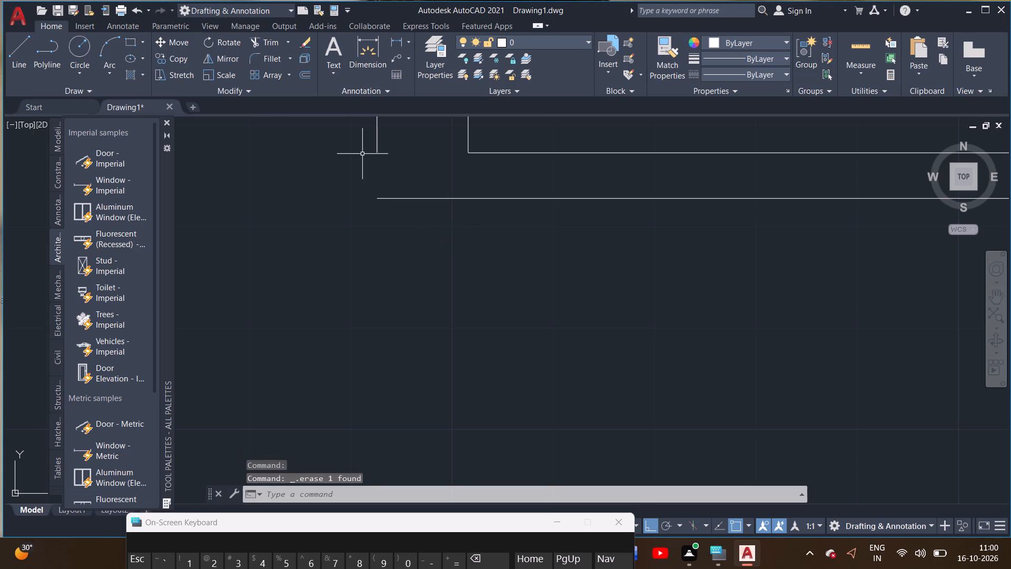
# Draw a short vertical line joining the lower right room's outer left wall line to the end of its outer bottom wall line.
pyautogui.click(25, 37)
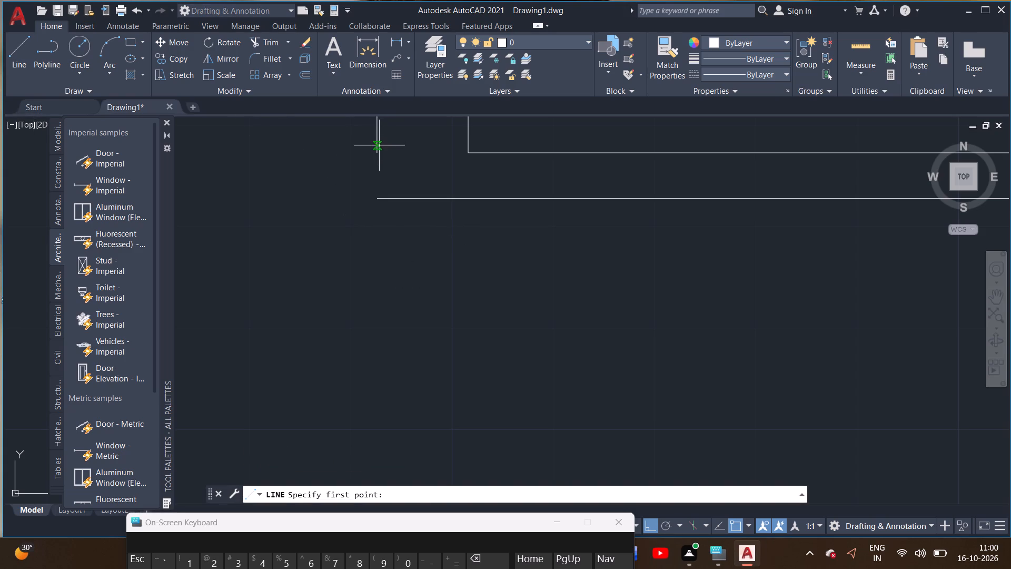
pyautogui.click(378, 150)
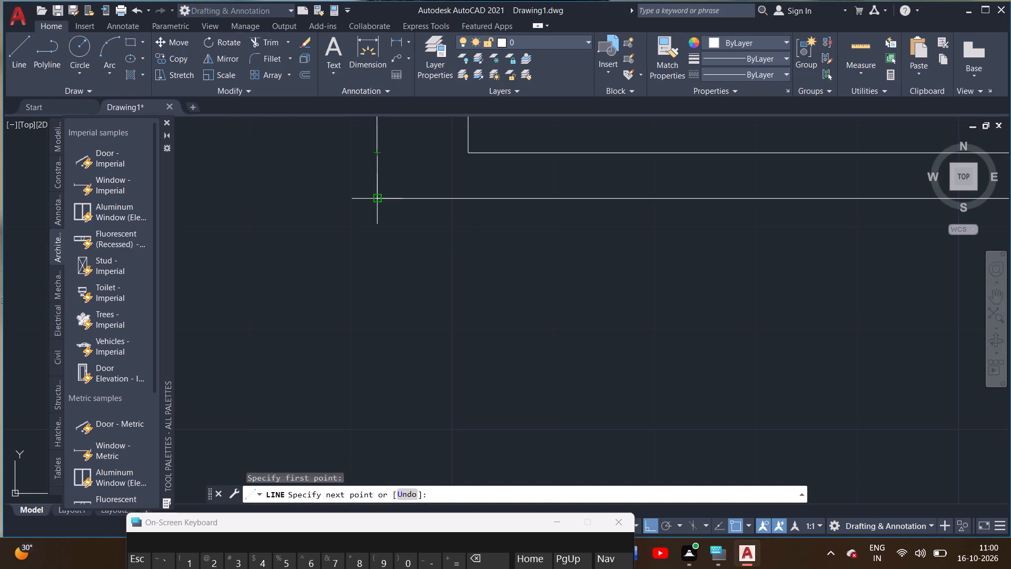
pyautogui.click(376, 199)
pyautogui.rightClick(374, 198)
pyautogui.click(397, 207)
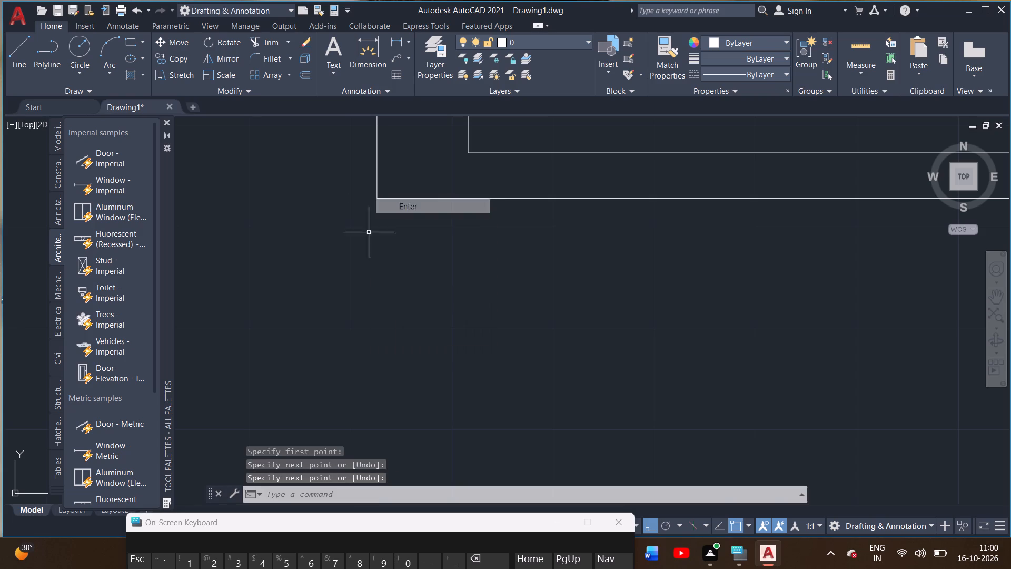
# Trim the short horizontal segment between the inner and outer right wall lines at the lower right room's bottom corner.
pyautogui.scroll(-5, 332, 263)
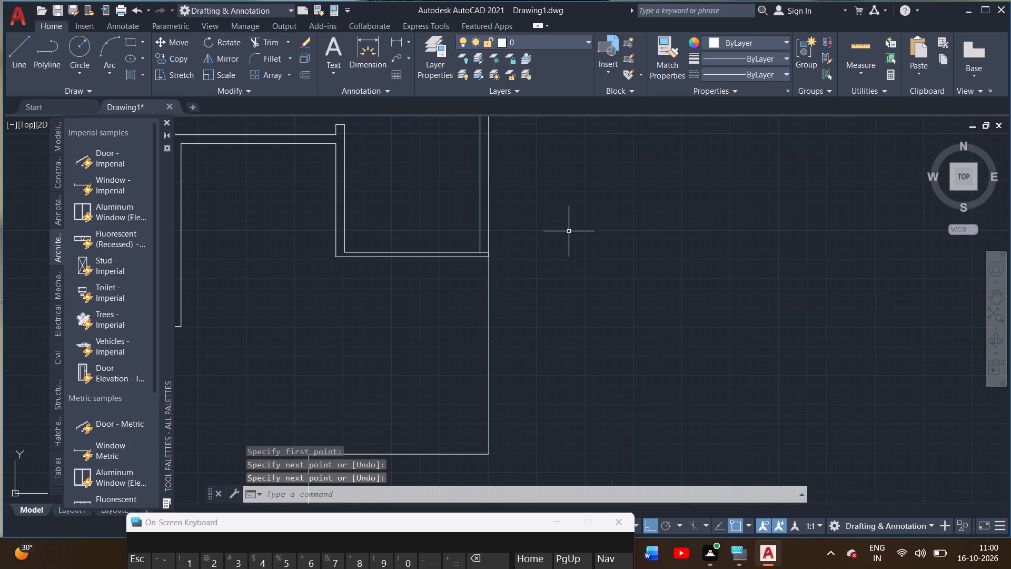
pyautogui.scroll(3, 467, 243)
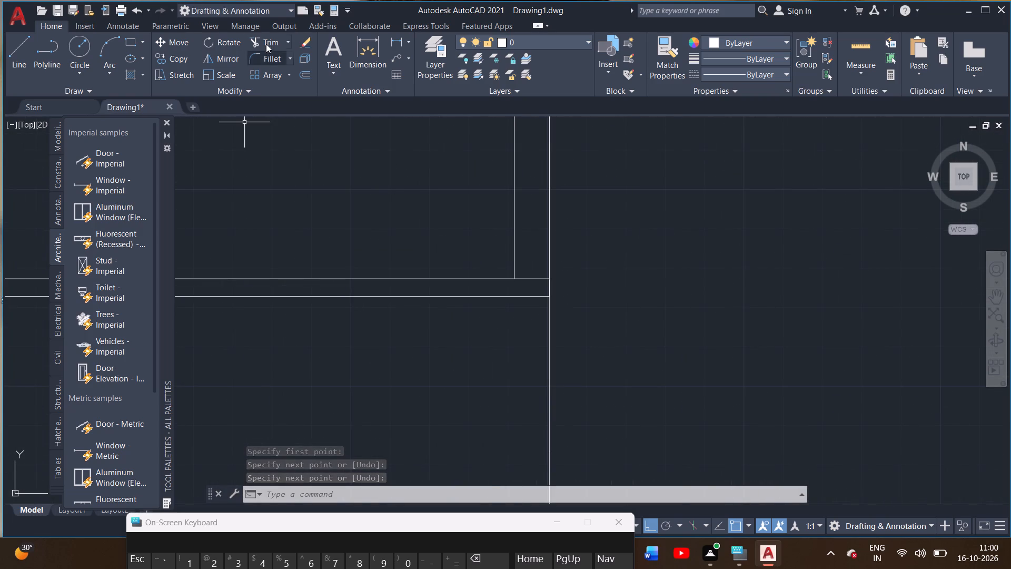
pyautogui.click(266, 39)
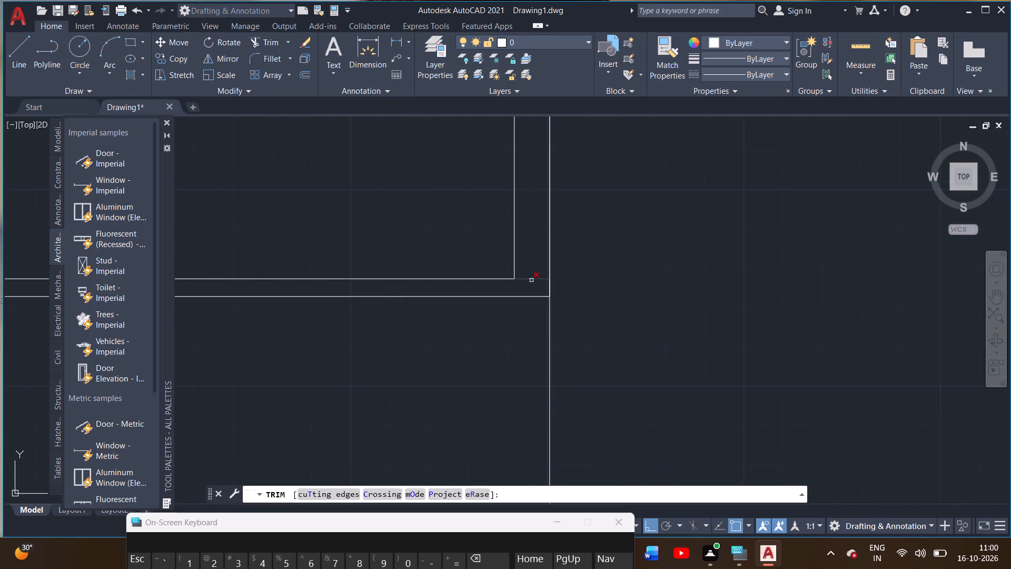
pyautogui.click(531, 280)
pyautogui.scroll(-3, 617, 288)
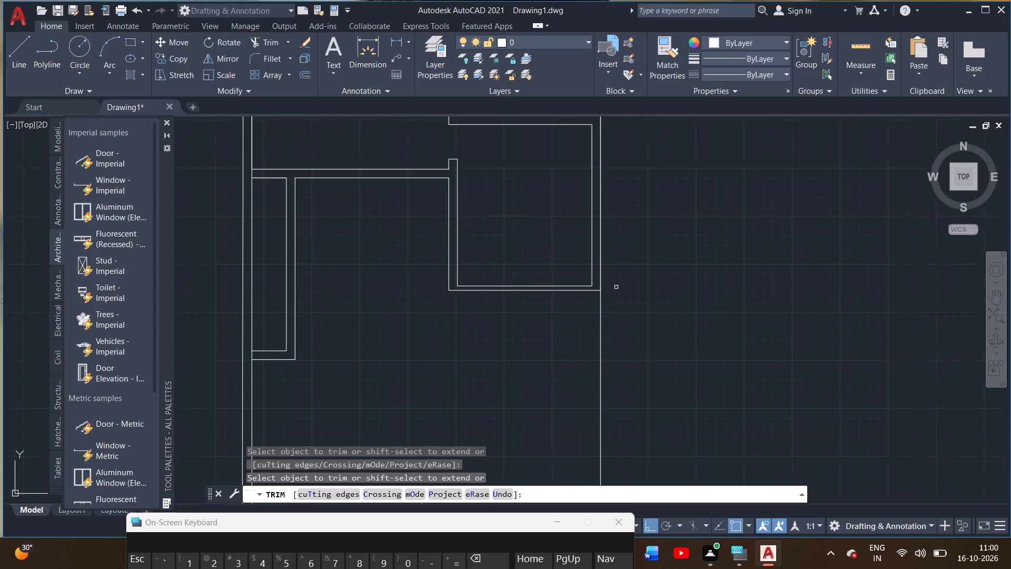
pyautogui.rightClick(506, 228)
pyautogui.click(516, 234)
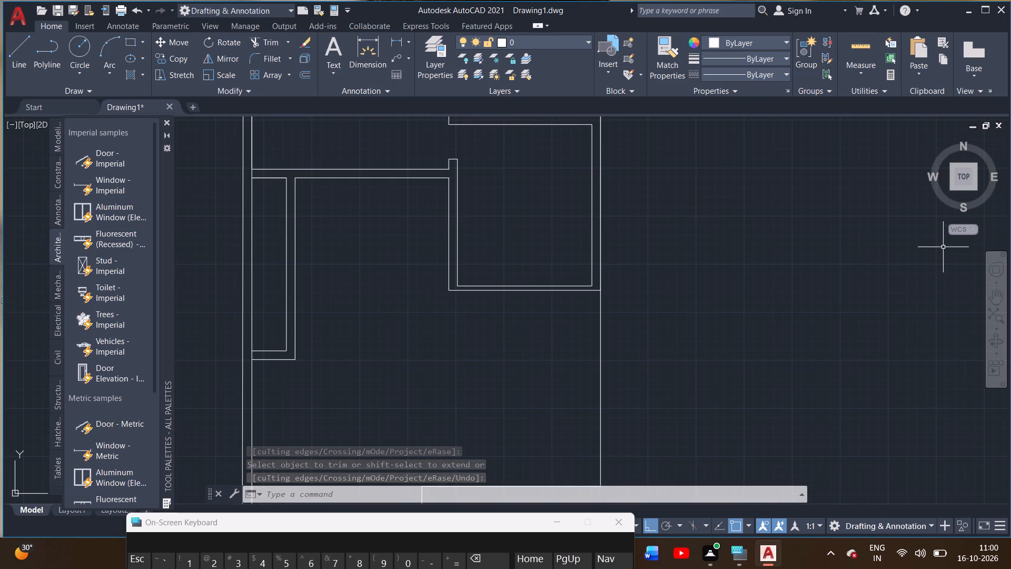
# Draw a line 4' down along the outer right wall from the lower right room's outer bottom corner.
pyautogui.click(12, 62)
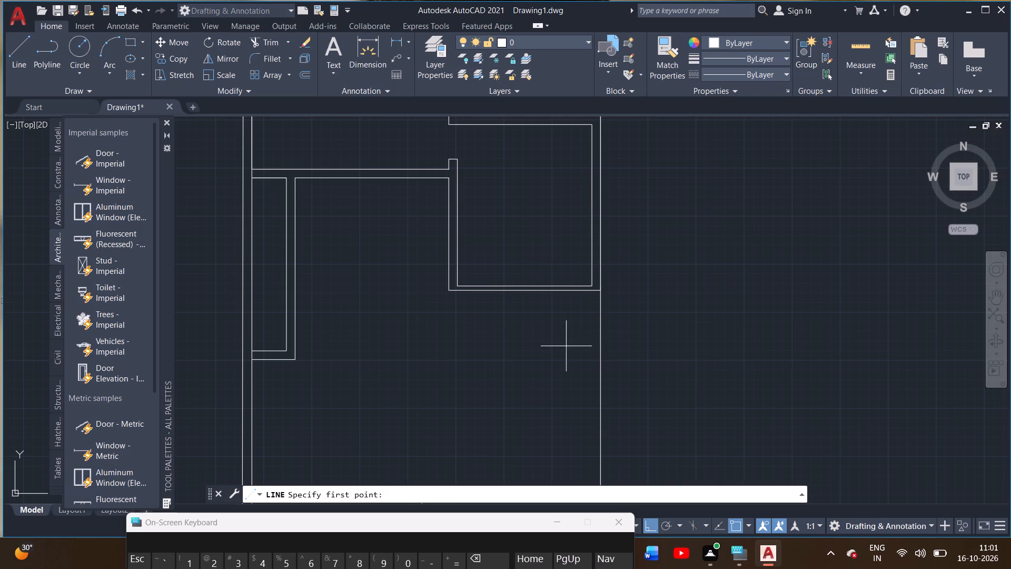
pyautogui.moveTo(567, 346); pyautogui.dragTo(534, 316, button='middle')
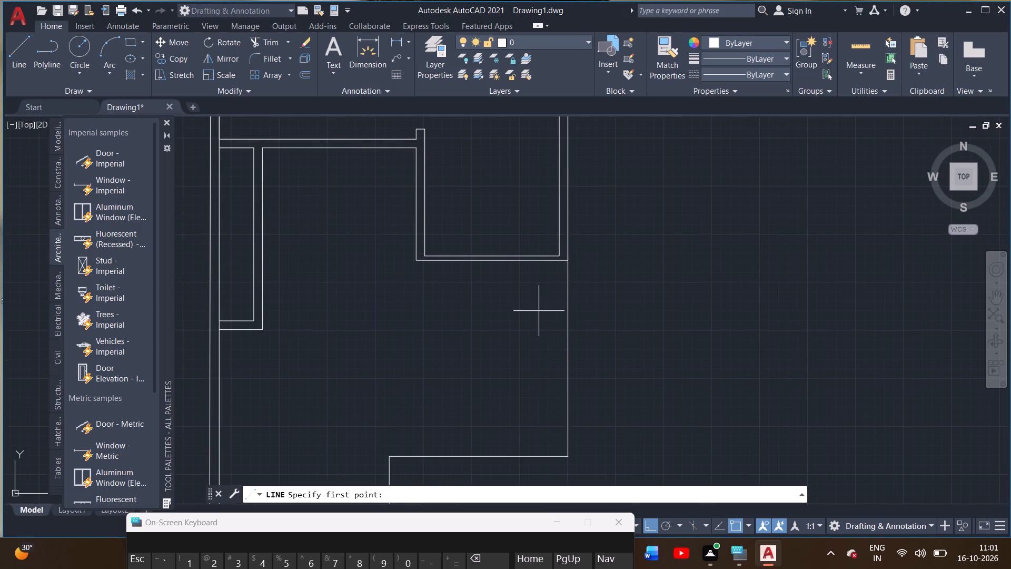
pyautogui.scroll(-3, 518, 305)
pyautogui.scroll(1, 519, 304)
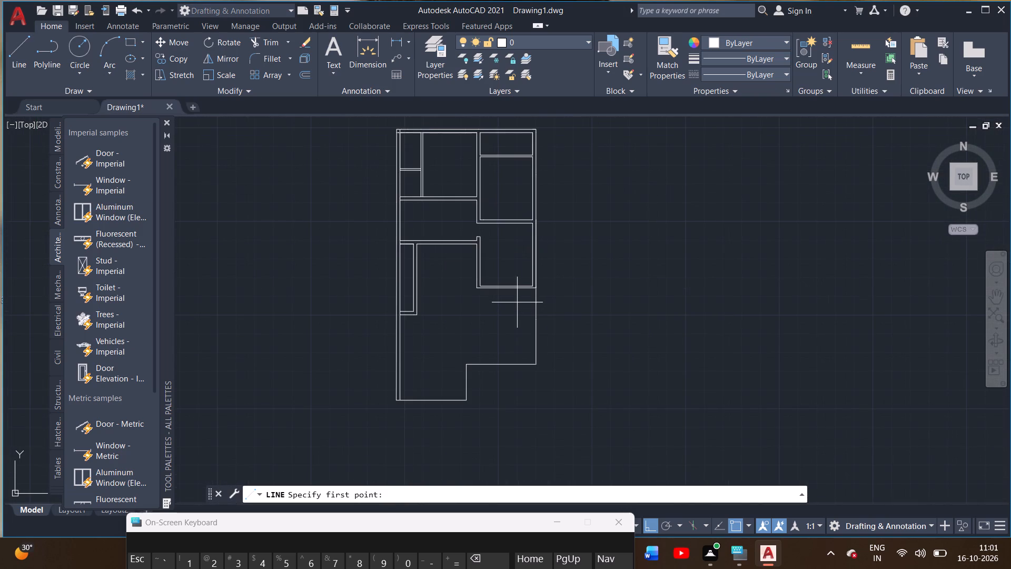
pyautogui.scroll(2, 509, 295)
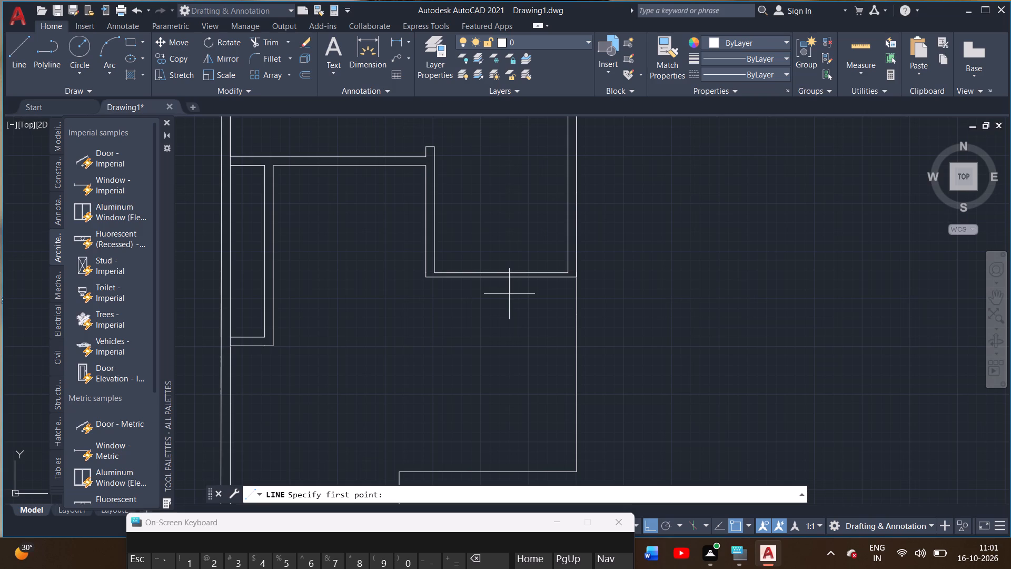
pyautogui.scroll(1, 525, 293)
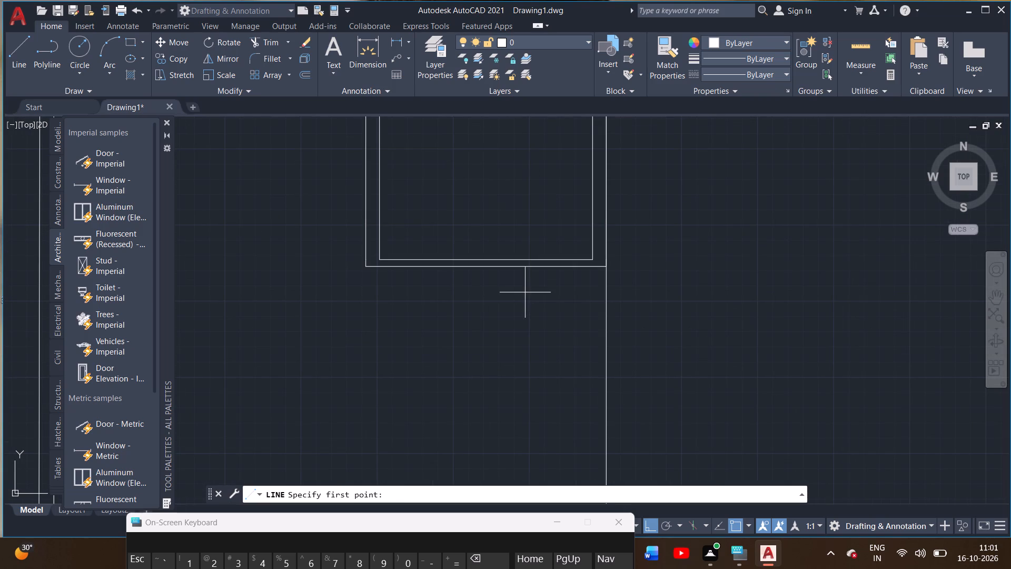
pyautogui.doubleClick(608, 269)
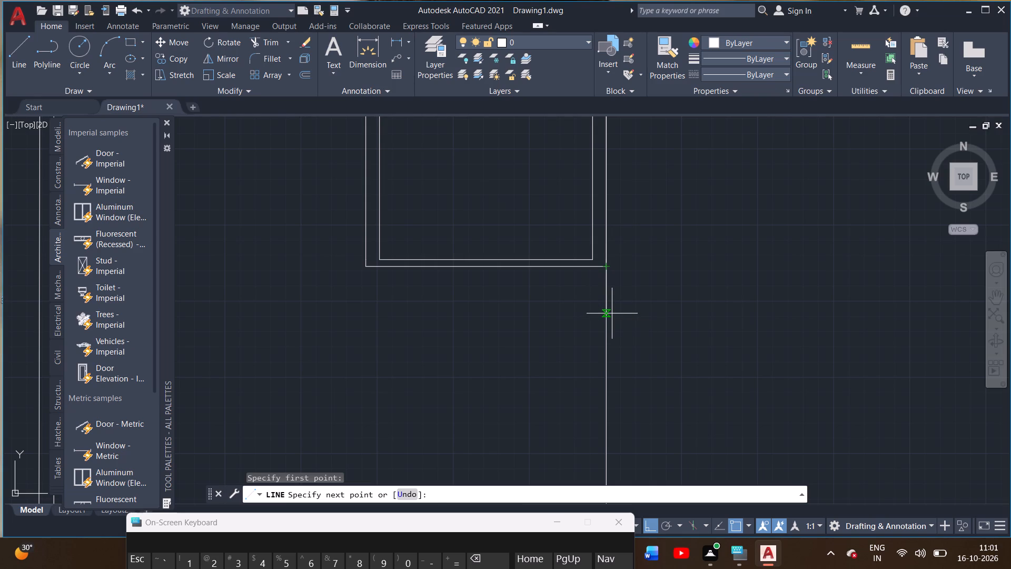
pyautogui.write("4'")
pyautogui.press('Return')
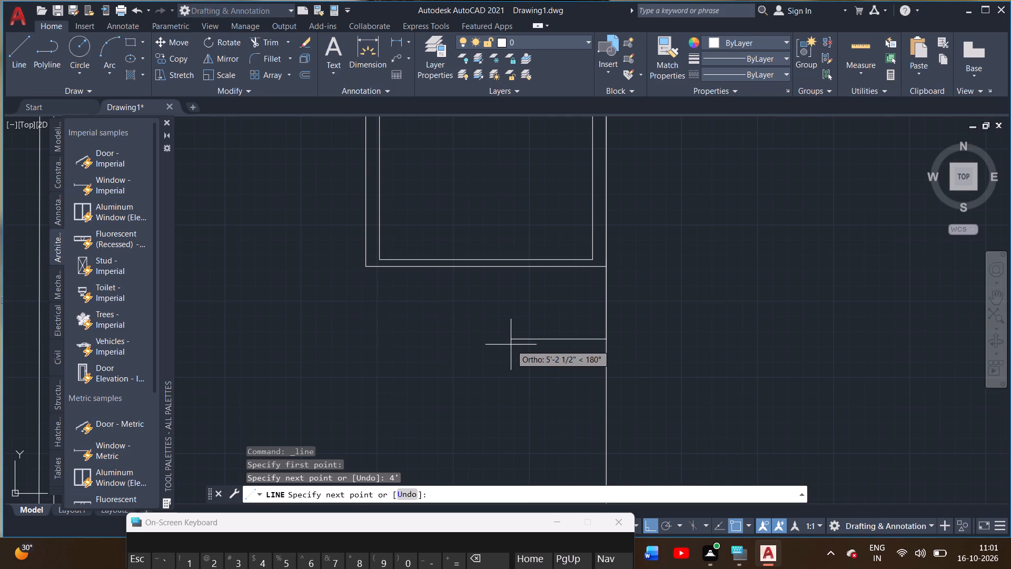
# Continue the line 9" to the left from the lower end of the 4' segment.
pyautogui.scroll(1, 511, 344)
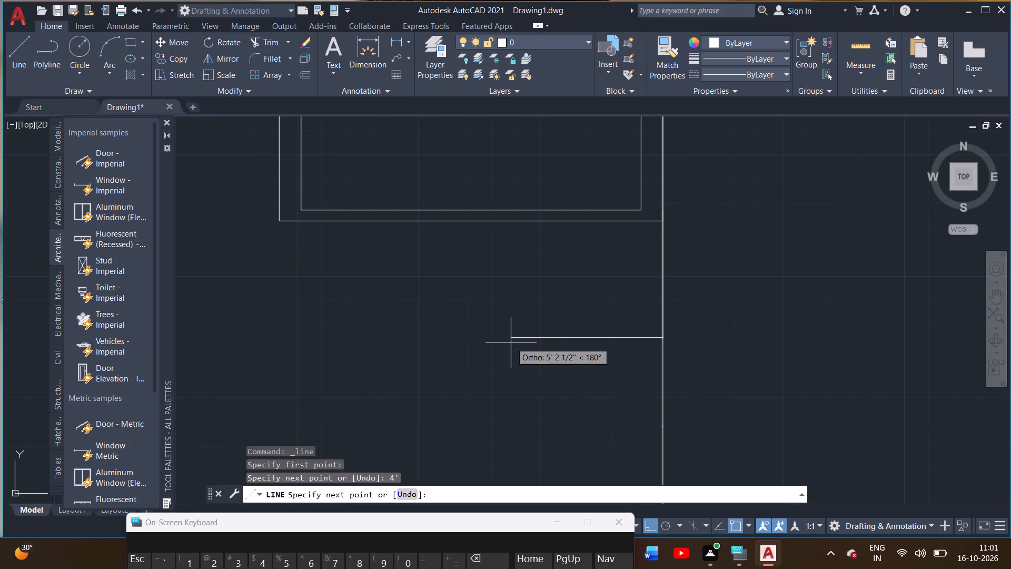
pyautogui.write("7'")
pyautogui.press('BackSpace')
pyautogui.press('BackSpace')
pyautogui.press('9')
pyautogui.hotkey('shift', '"')
pyautogui.press('Return')
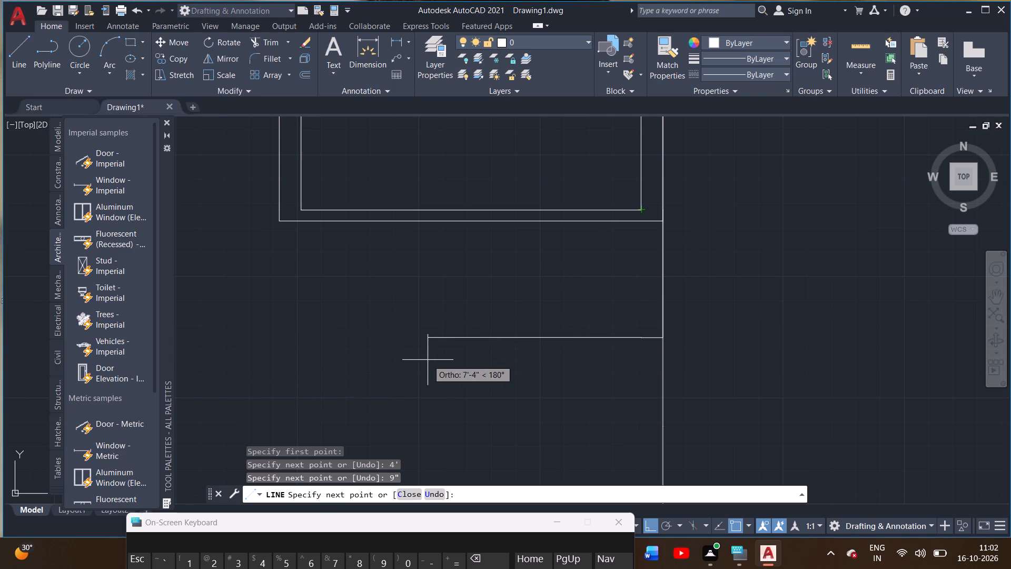
# Continue the line another 6'3.5" to the left and up to the lower right room's outer bottom wall line.
pyautogui.write("6'")
pyautogui.press('3')
pyautogui.write('.5')
pyautogui.hotkey('shift', '"')
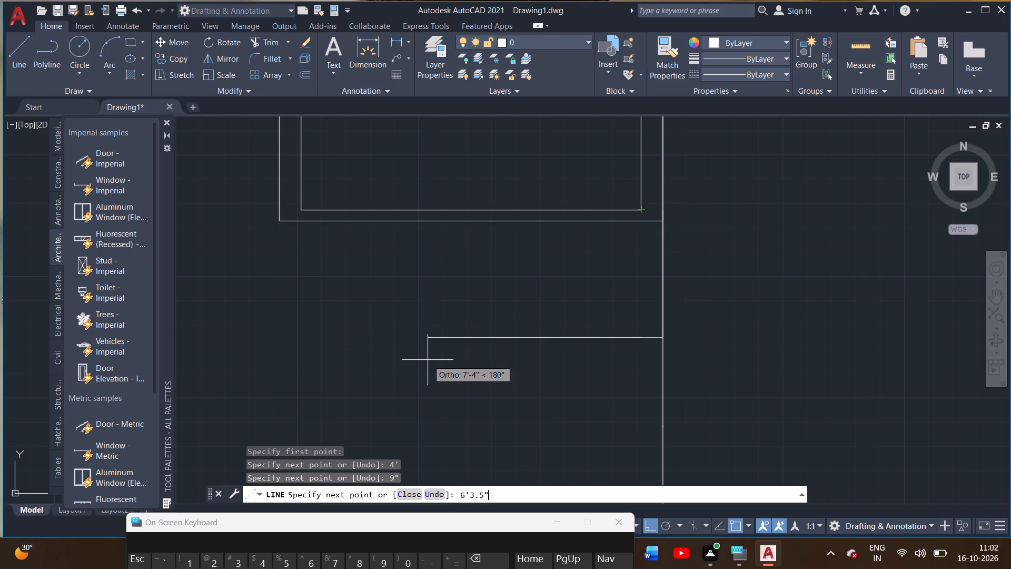
pyautogui.press('Return')
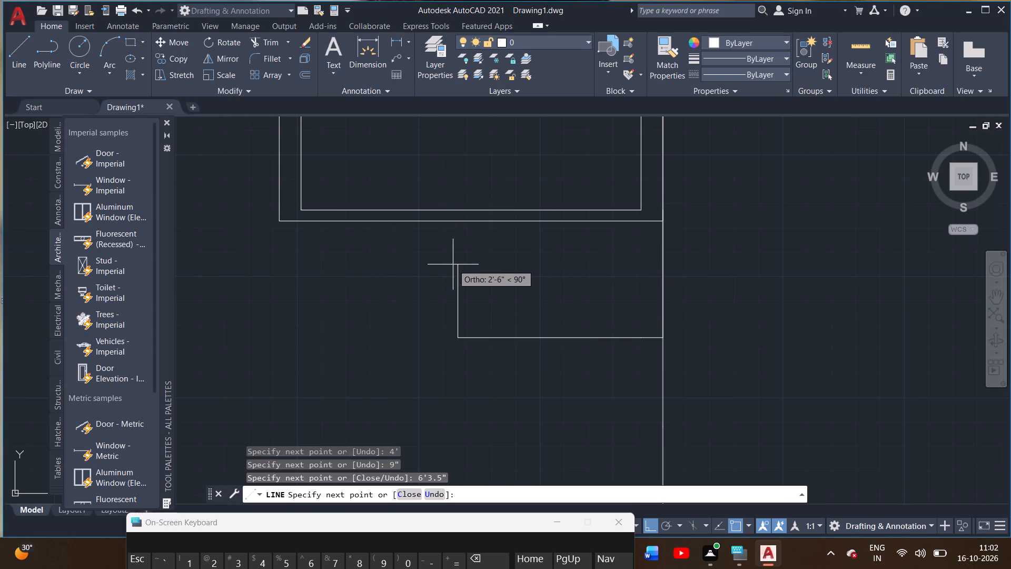
pyautogui.click(457, 221)
pyautogui.rightClick(455, 221)
pyautogui.click(470, 228)
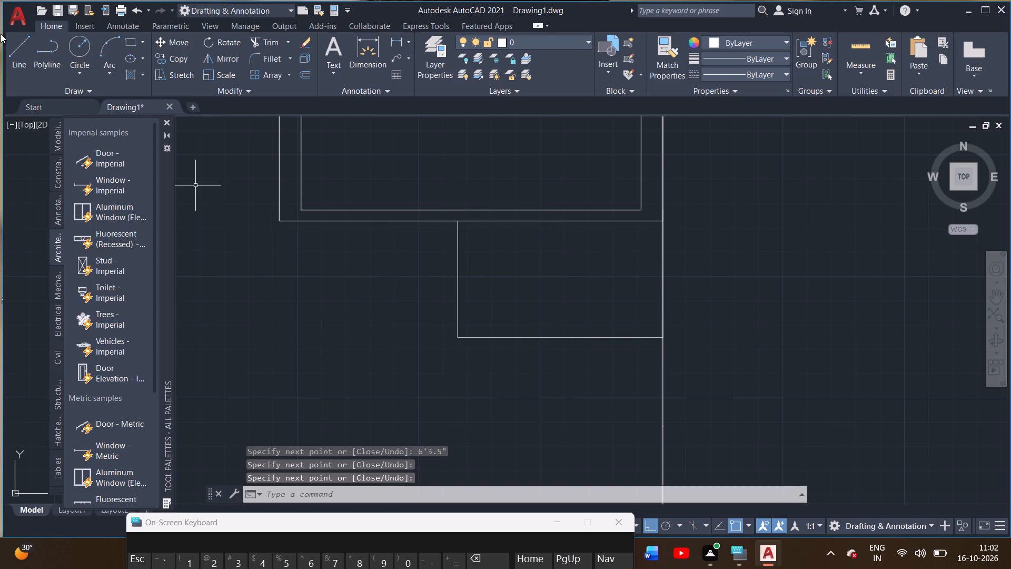
# Draw a vertical line from the lower right room's inner bottom right corner down to the new horizontal line.
pyautogui.click(11, 52)
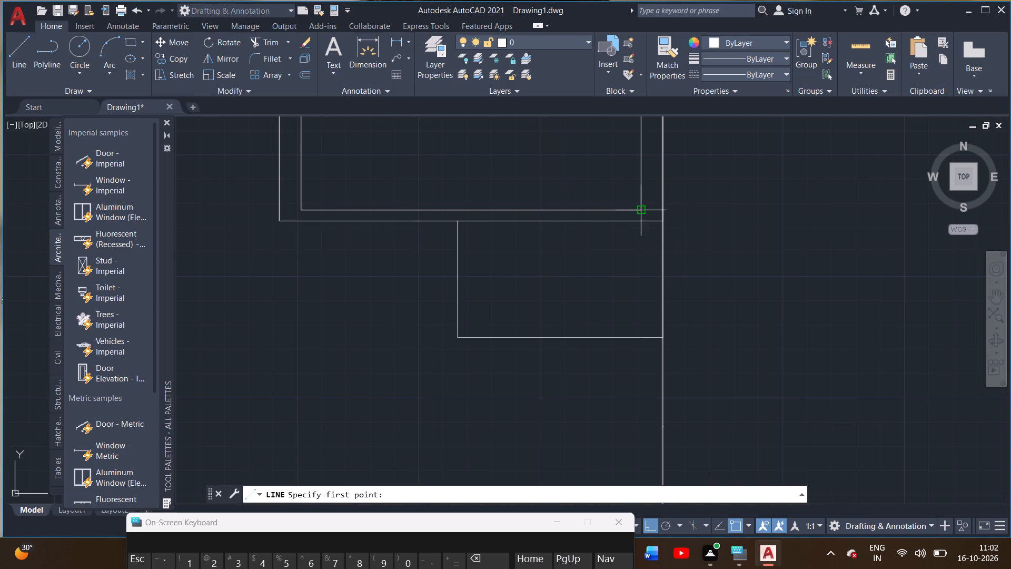
pyautogui.click(643, 208)
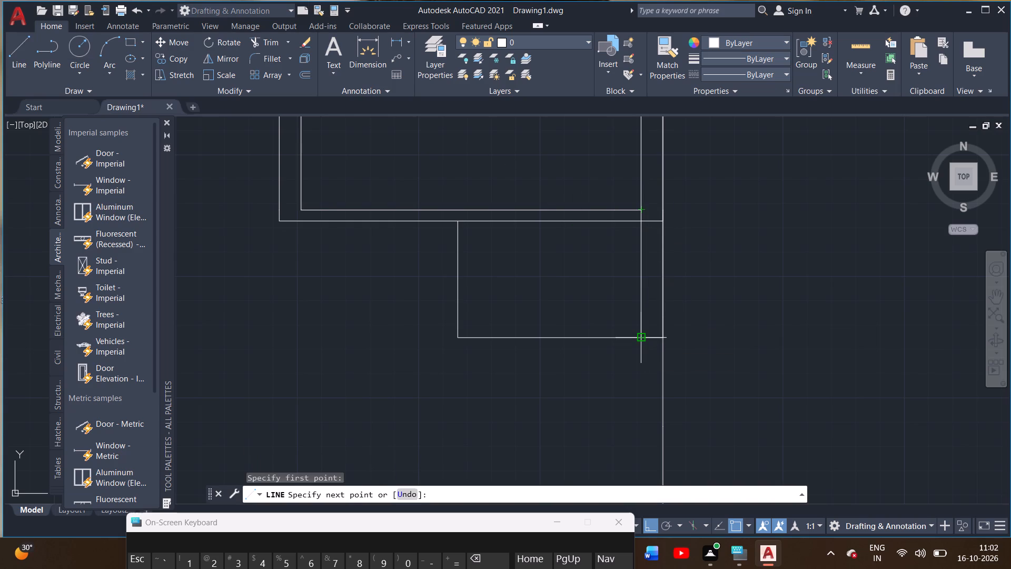
pyautogui.click(644, 337)
pyautogui.rightClick(647, 326)
pyautogui.doubleClick(668, 334)
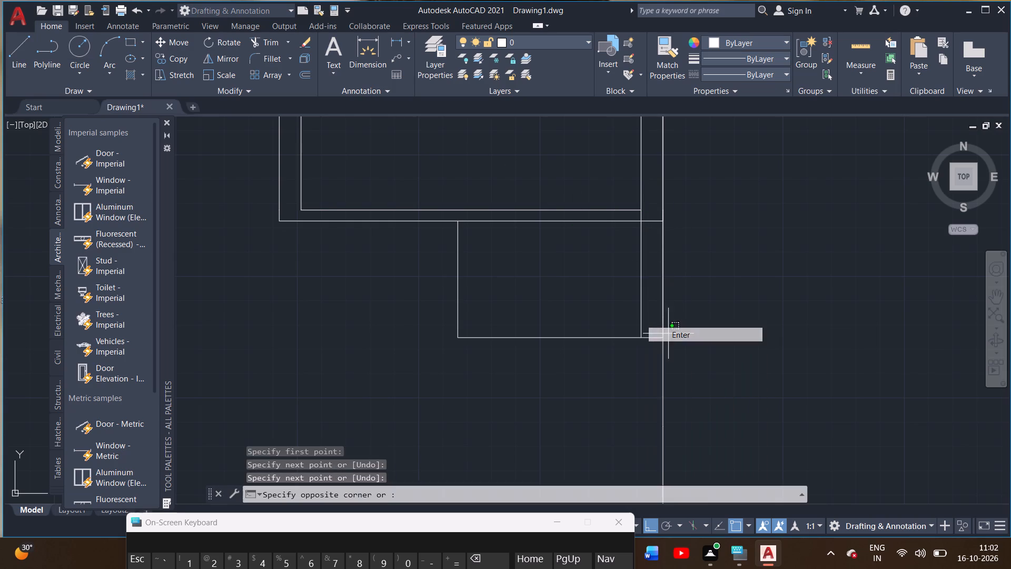
pyautogui.click(729, 285)
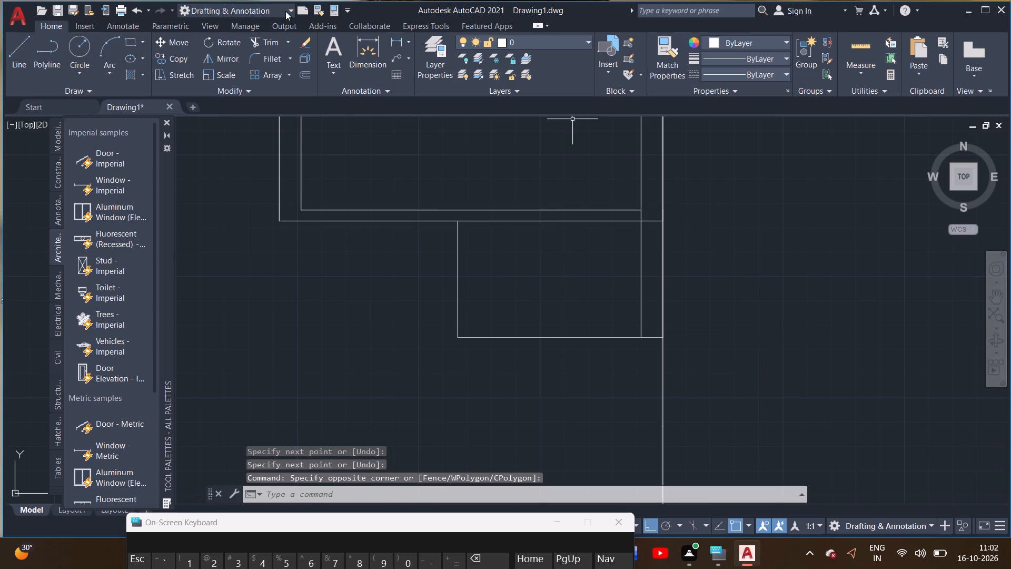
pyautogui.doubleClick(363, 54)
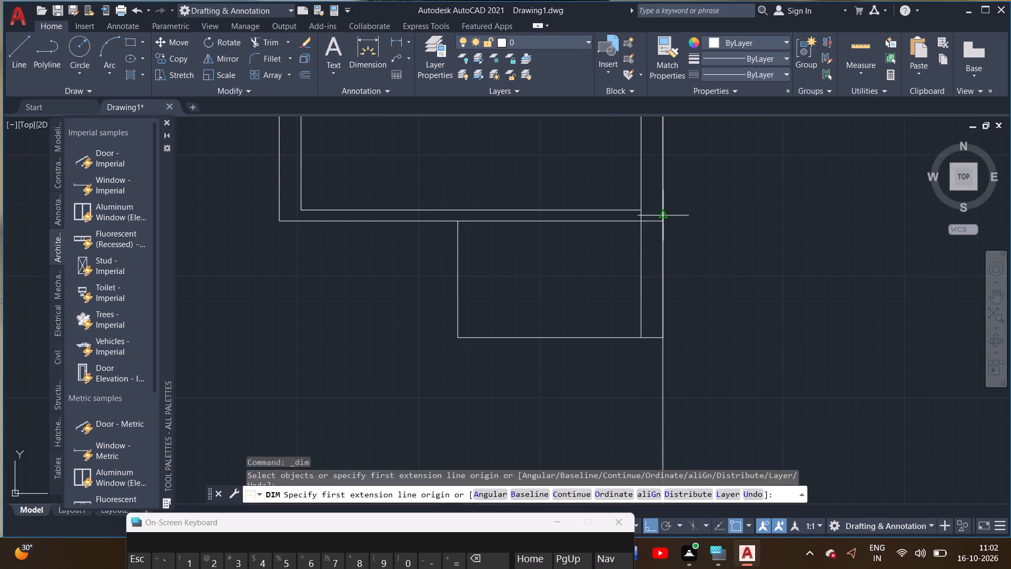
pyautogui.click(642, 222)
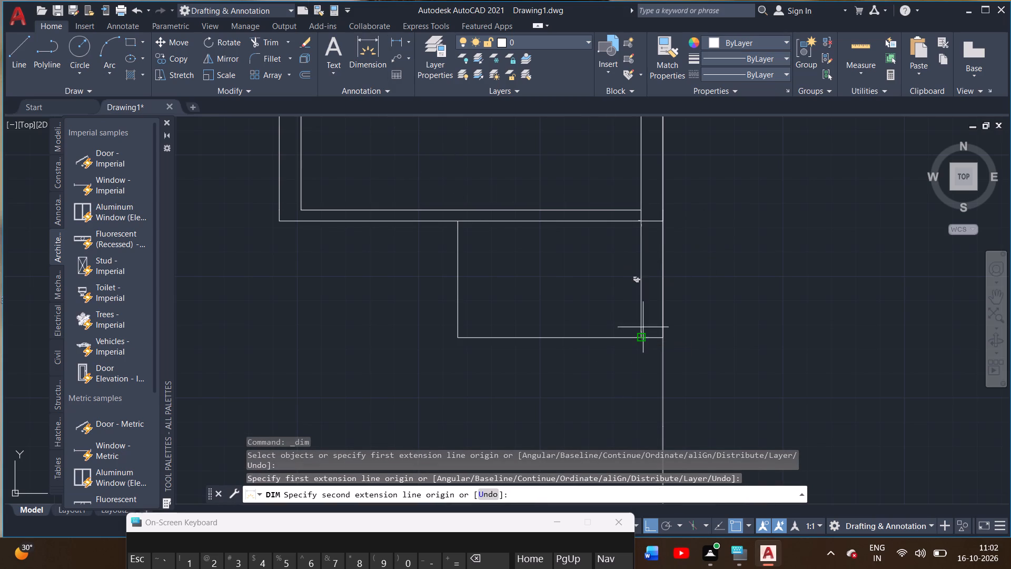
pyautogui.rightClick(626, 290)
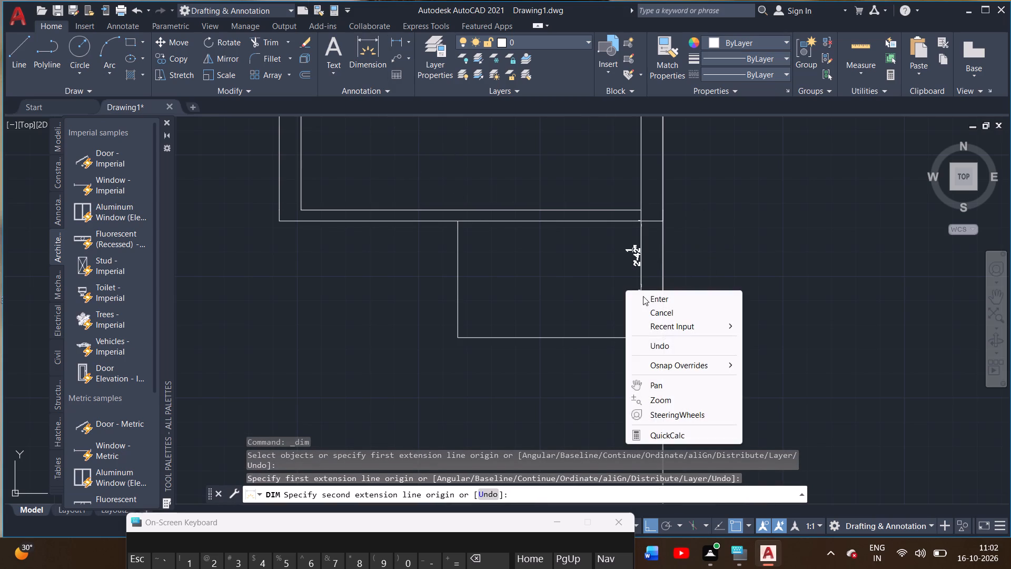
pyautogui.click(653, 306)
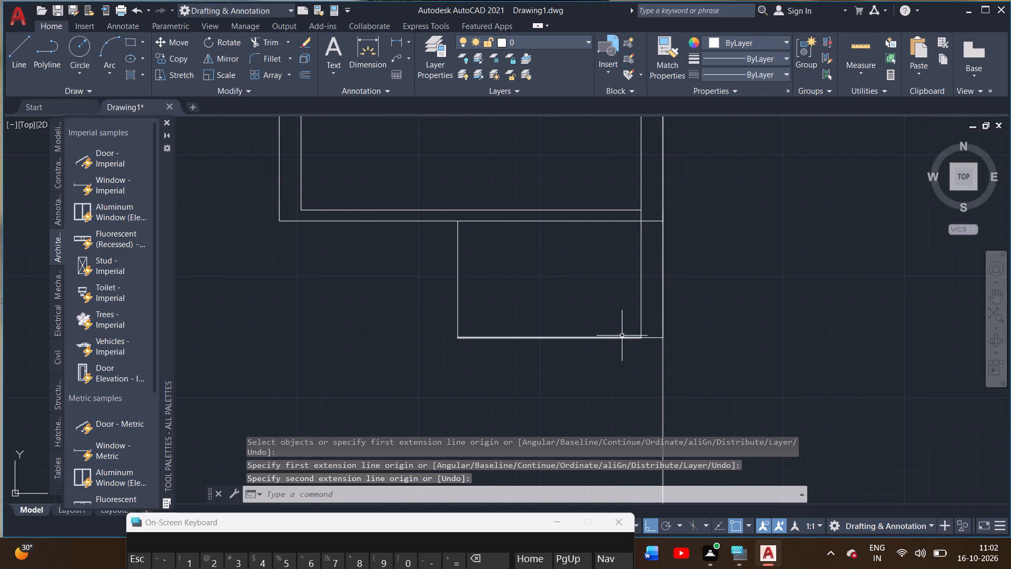
# Offset the bottom line of the 4' deep space and its short 9" end segment 9" downward.
pyautogui.click(622, 336)
pyautogui.rightClick(721, 289)
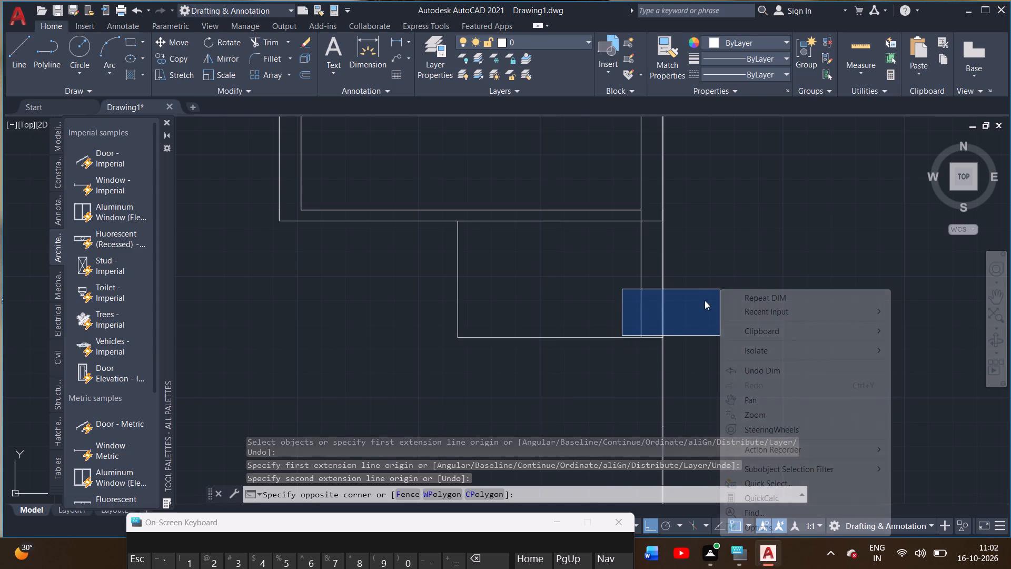
pyautogui.click(613, 347)
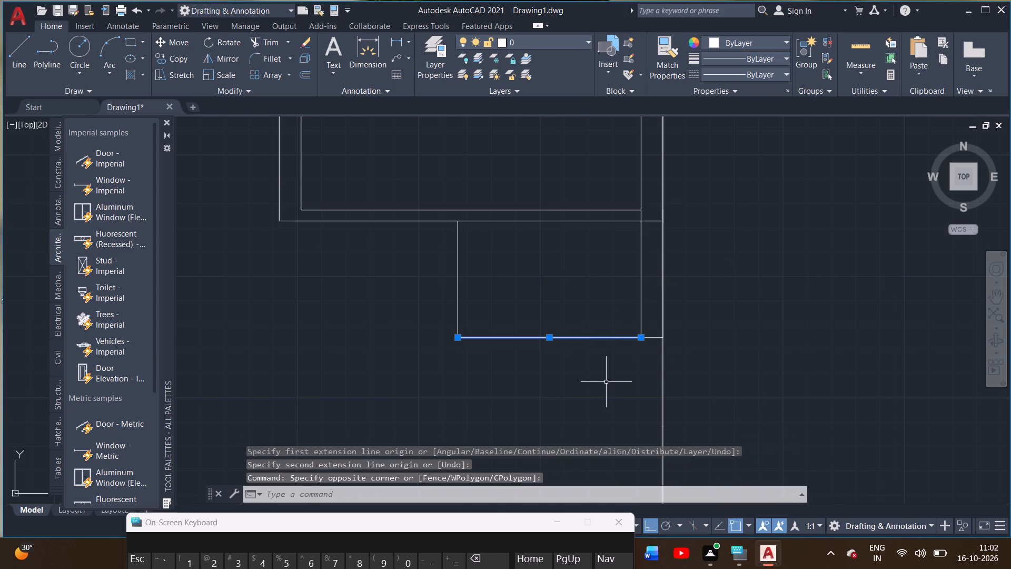
pyautogui.write('off')
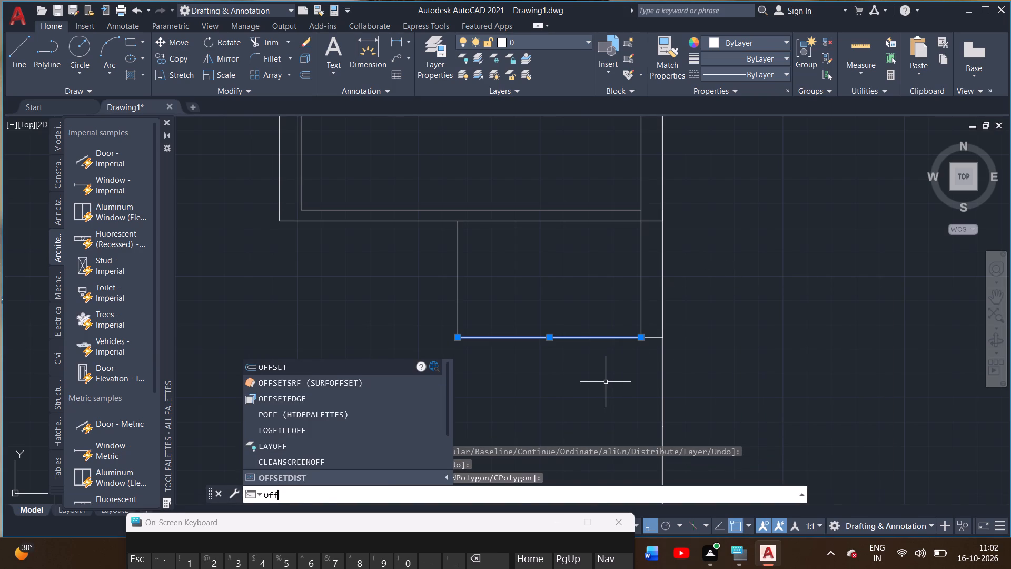
pyautogui.press('Return')
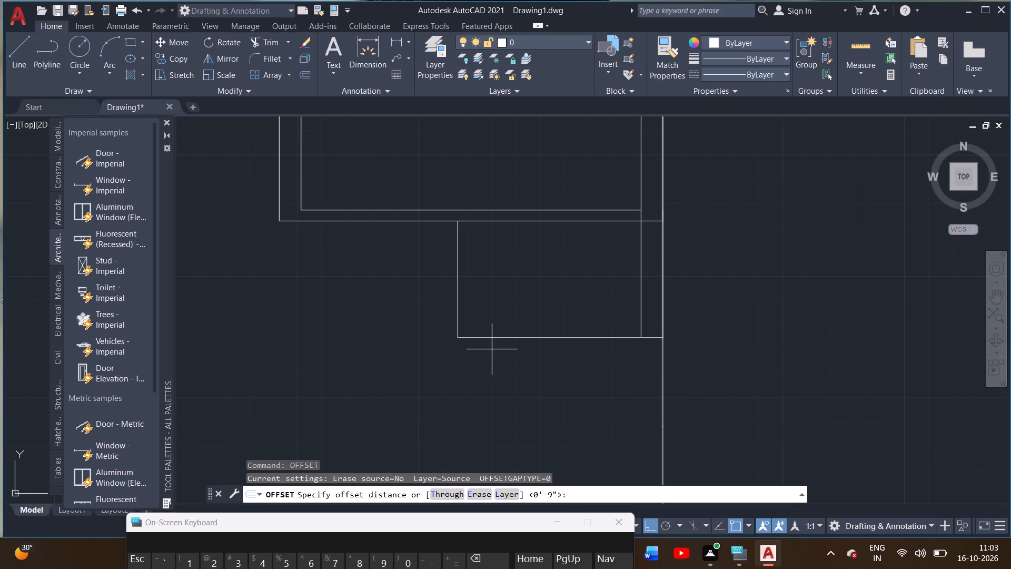
pyautogui.press('9')
pyautogui.hotkey('shift', '"')
pyautogui.press('Return')
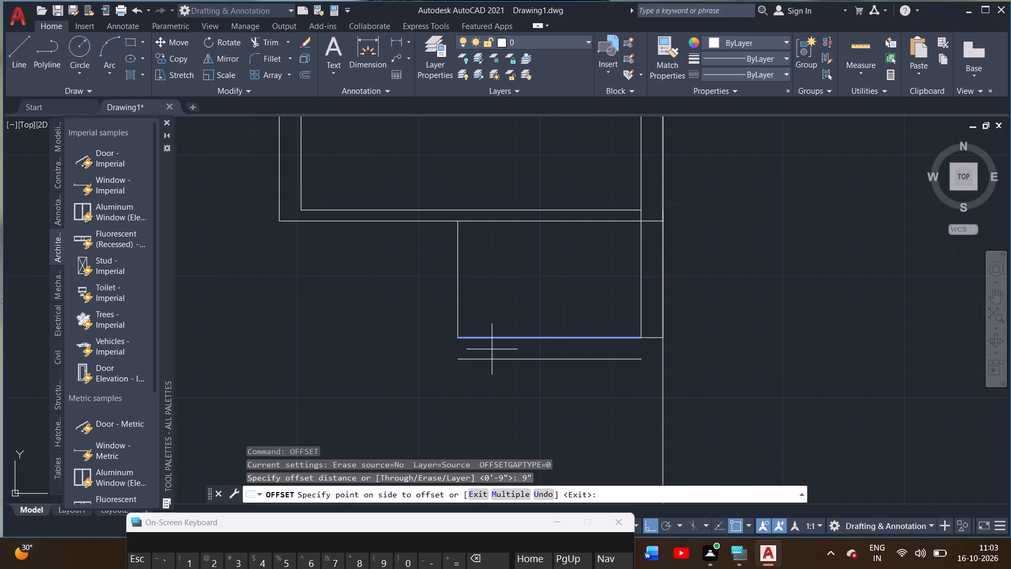
pyautogui.click(539, 364)
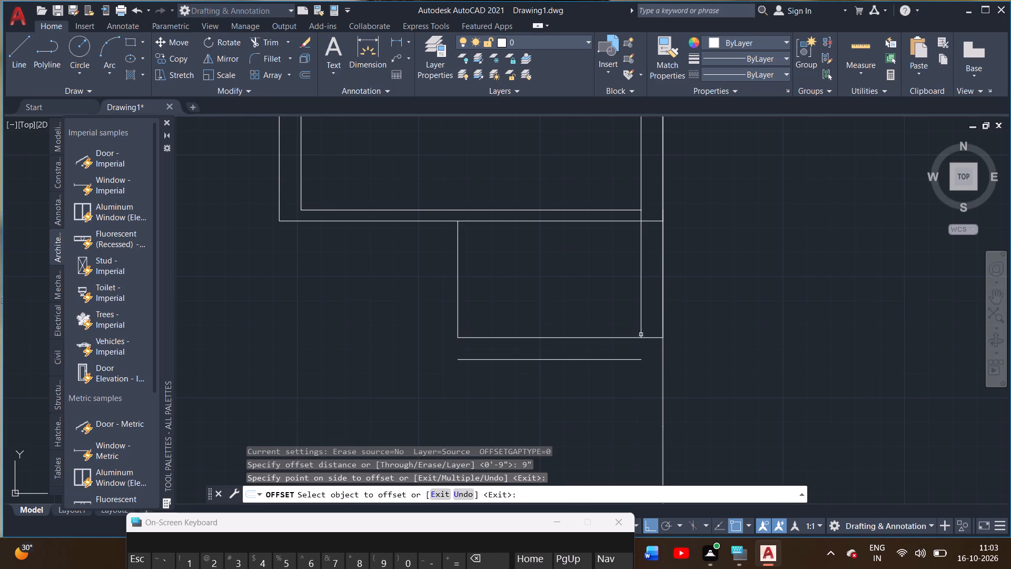
pyautogui.doubleClick(650, 337)
pyautogui.click(650, 367)
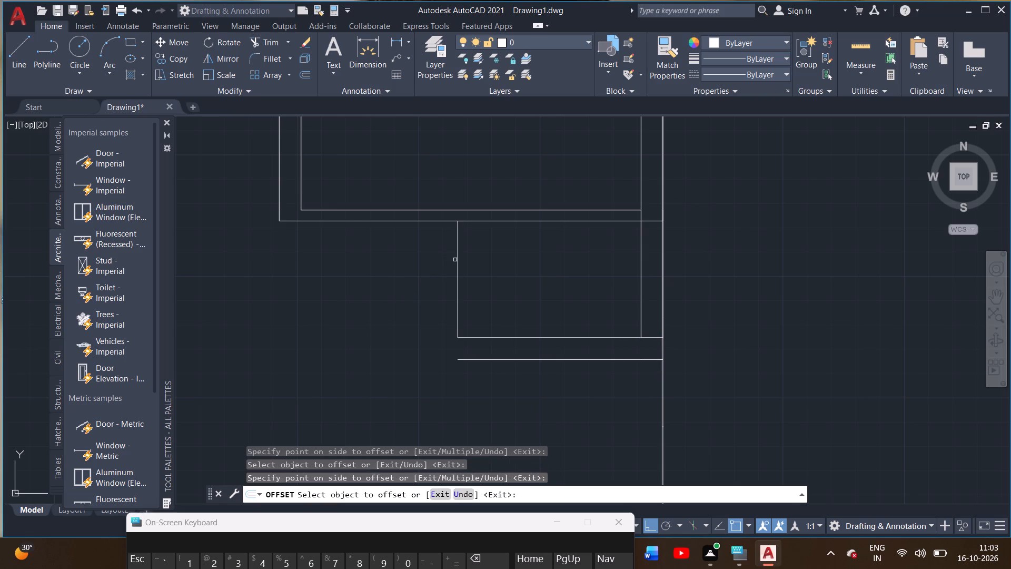
# Draw a line from the lower right room's inner bottom left corner down to the space's bottom level and across to the partition's lower end.
pyautogui.click(16, 46)
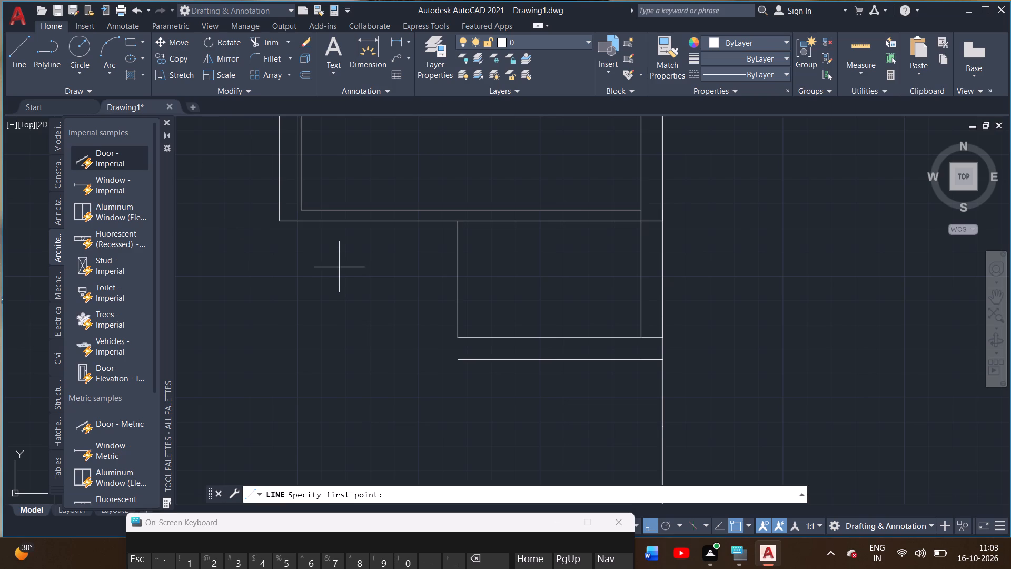
pyautogui.click(300, 209)
pyautogui.click(302, 221)
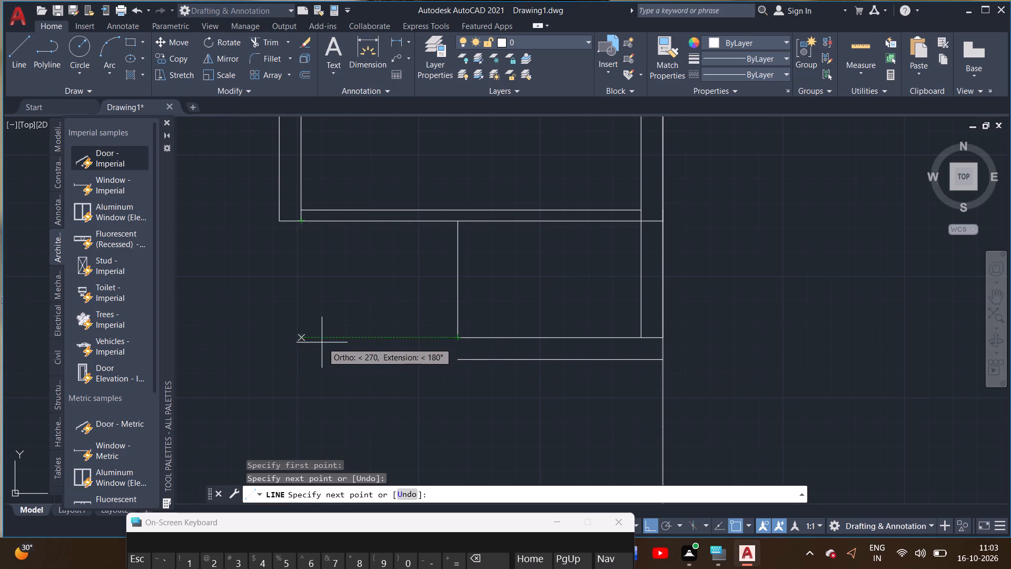
pyautogui.click(302, 337)
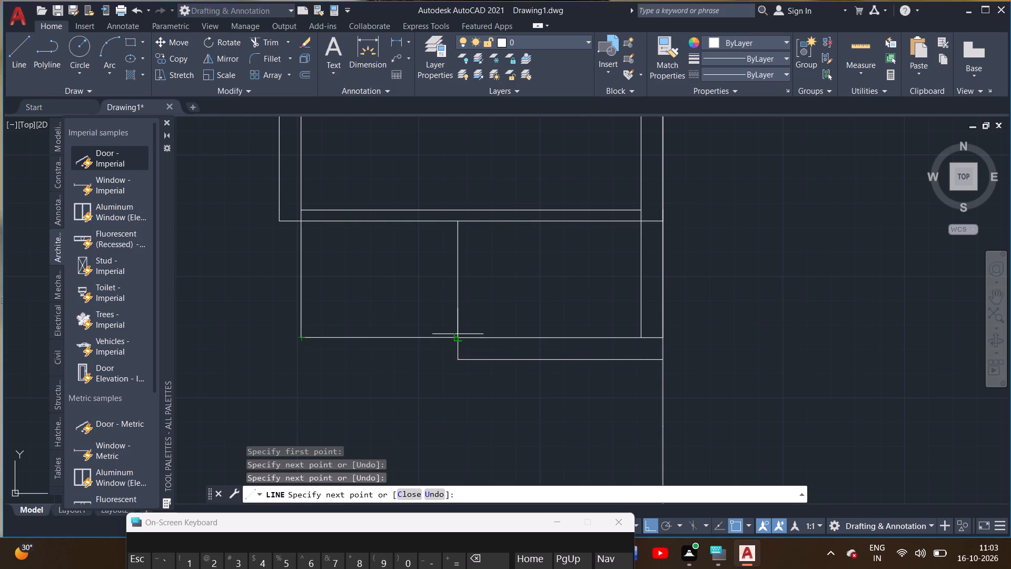
pyautogui.doubleClick(459, 334)
pyautogui.rightClick(458, 334)
pyautogui.click(471, 340)
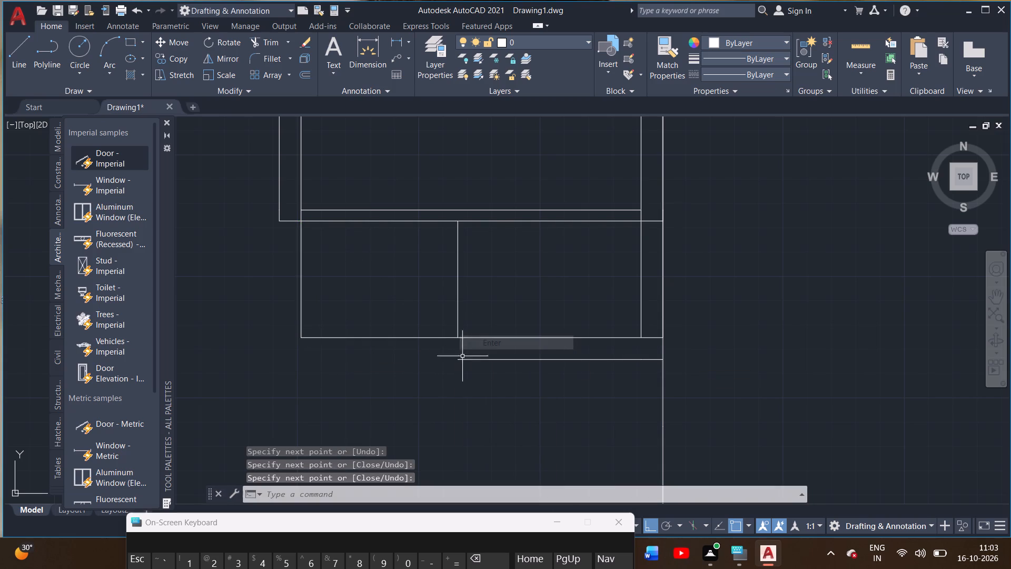
# Extend the lower offset line left to align with the space's left side, and close it up to the corner above.
pyautogui.click(18, 56)
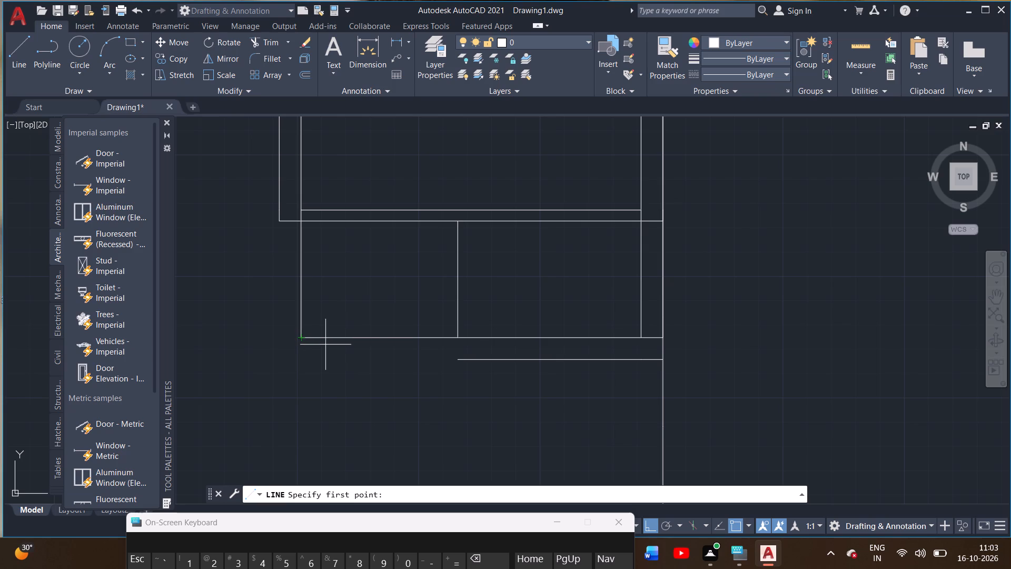
pyautogui.click(461, 360)
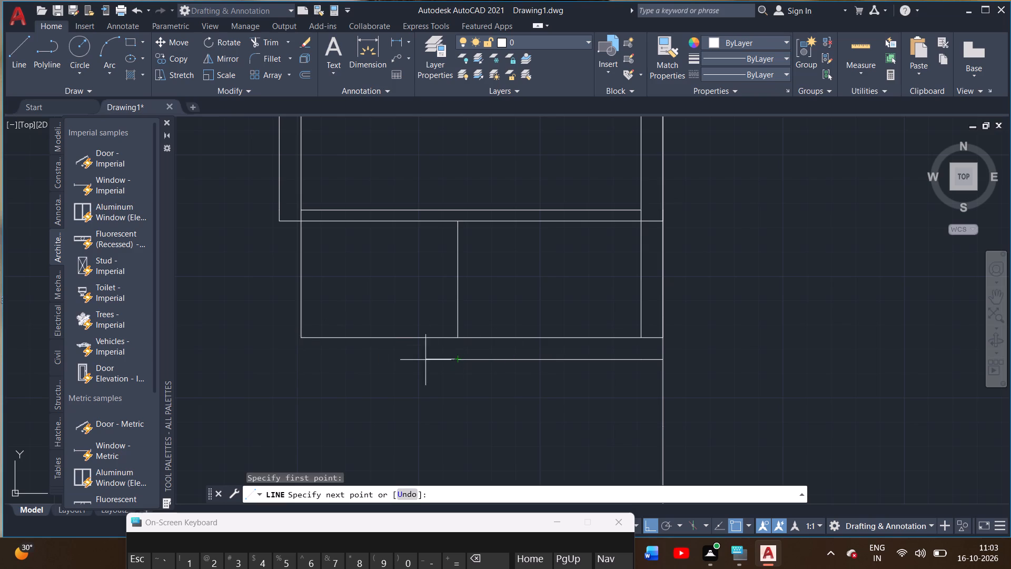
pyautogui.click(301, 359)
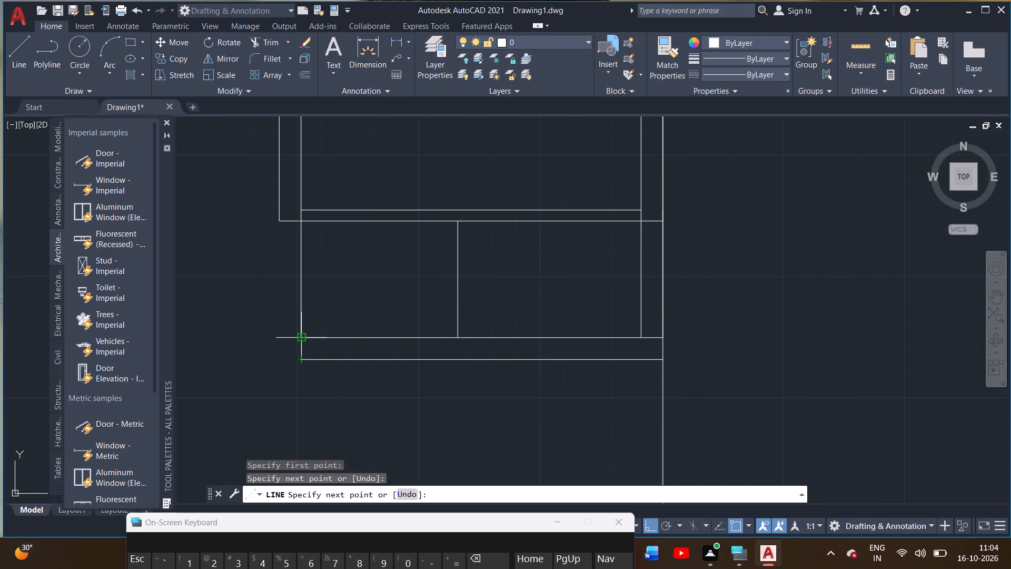
pyautogui.click(299, 339)
pyautogui.rightClick(299, 338)
pyautogui.click(317, 344)
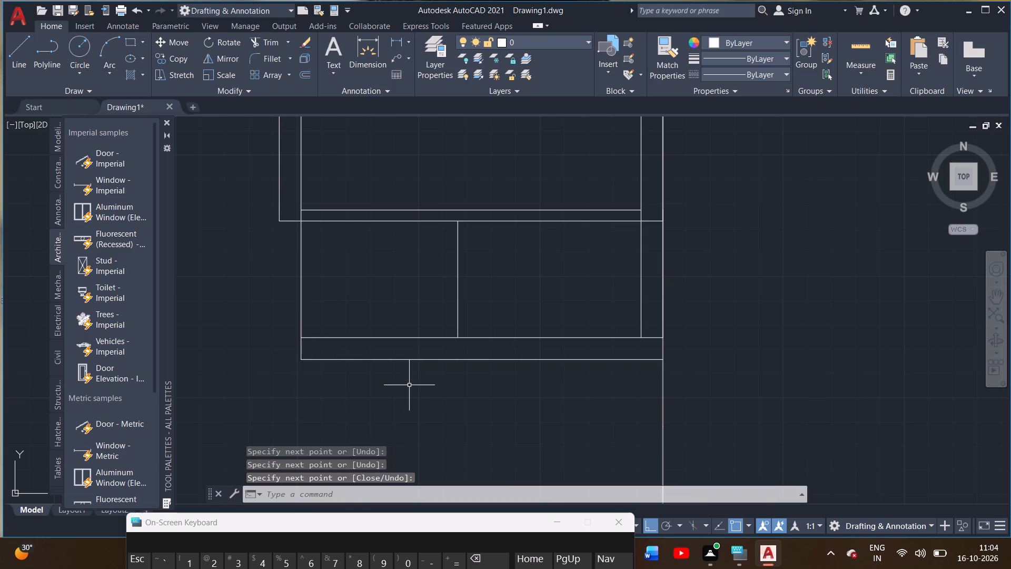
# Draw the inner right wall line from the space's inner bottom right corner down to the plan's lower horizontal outer wall line.
pyautogui.moveTo(410, 385); pyautogui.dragTo(361, 315, button='middle')
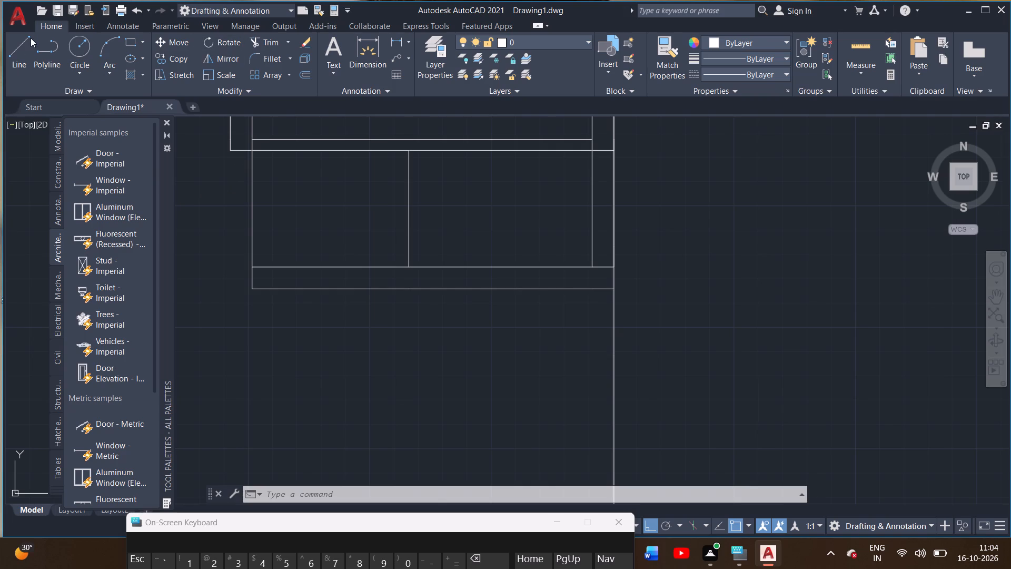
pyautogui.click(16, 46)
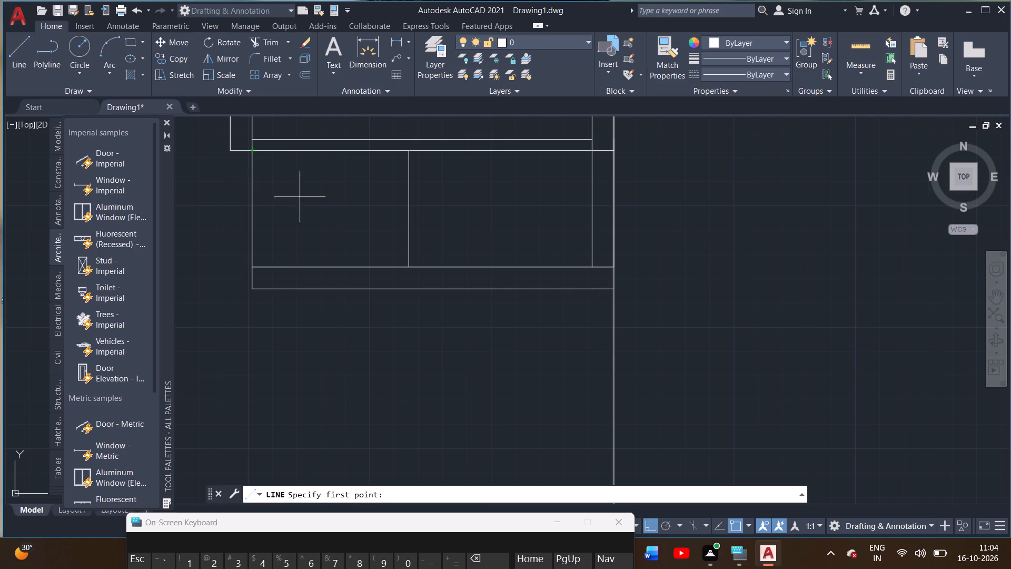
pyautogui.scroll(-1, 635, 372)
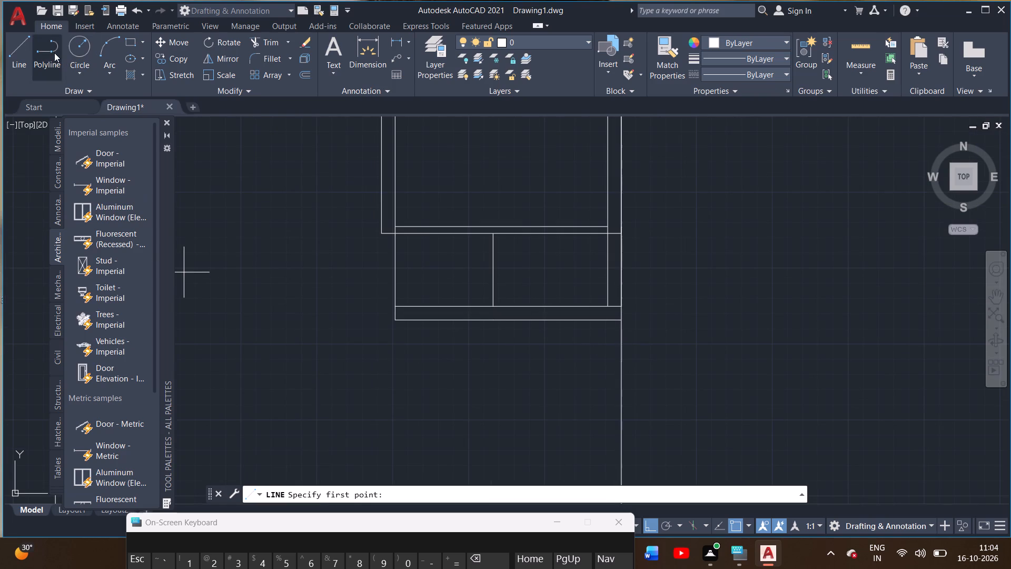
pyautogui.click(18, 46)
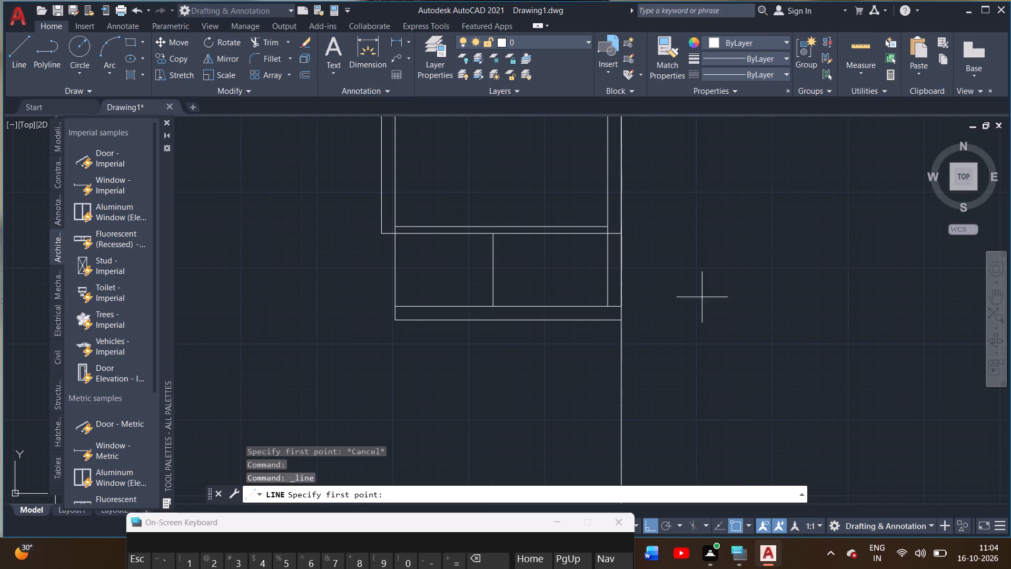
pyautogui.click(606, 303)
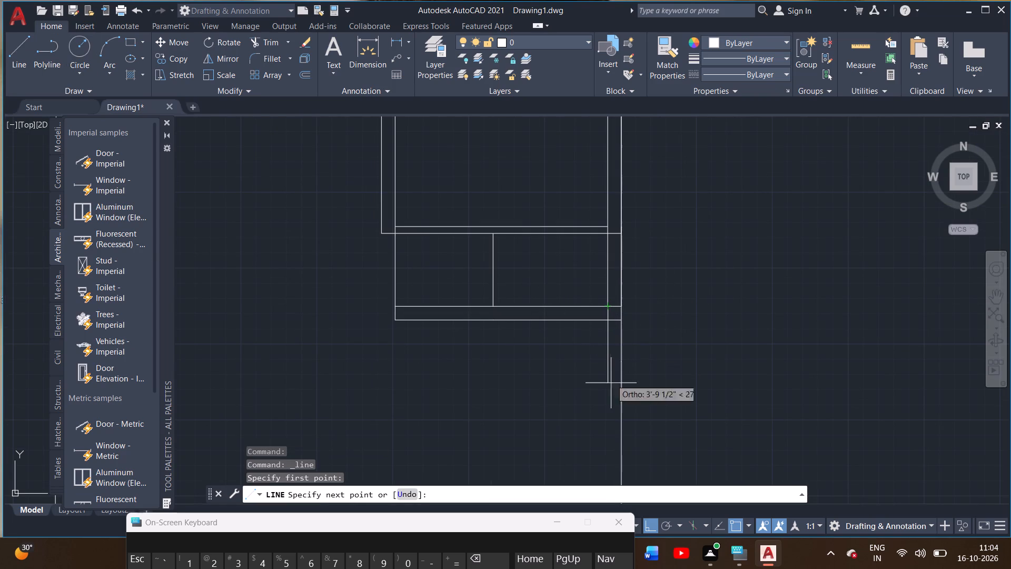
pyautogui.scroll(-2, 611, 400)
pyautogui.moveTo(609, 400); pyautogui.dragTo(578, 296, button='middle')
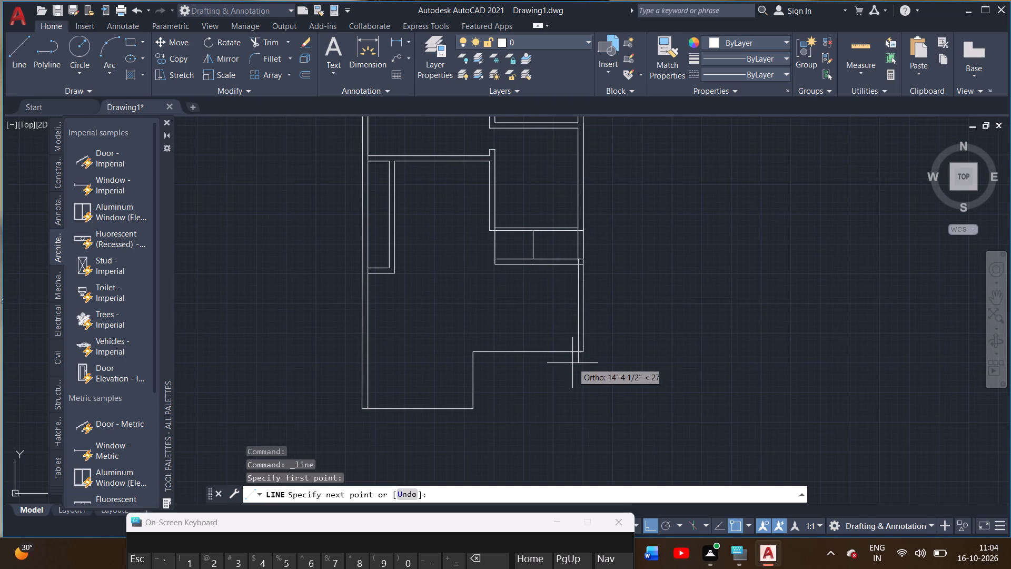
pyautogui.scroll(3, 571, 358)
pyautogui.doubleClick(598, 337)
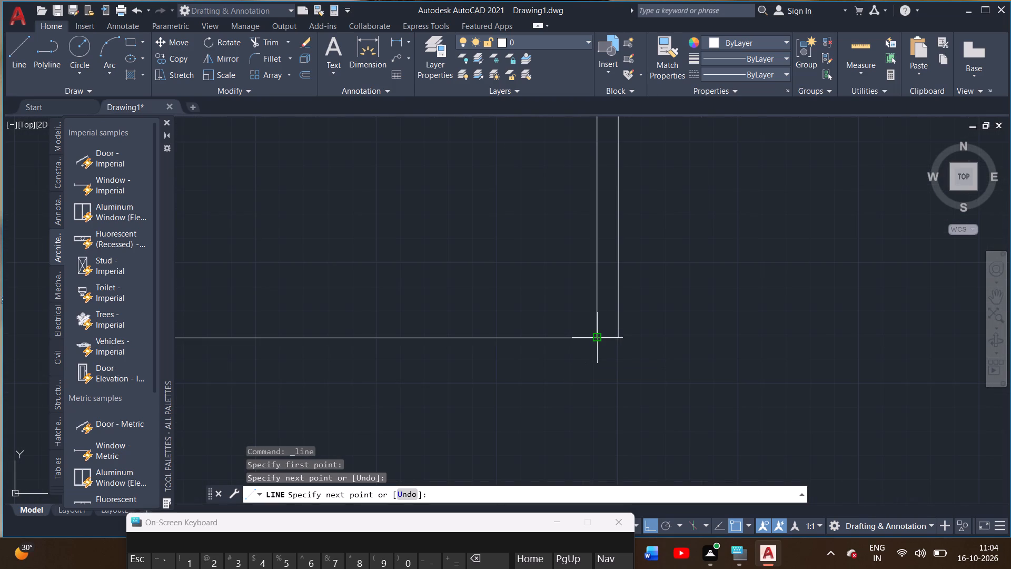
pyautogui.rightClick(598, 337)
pyautogui.click(610, 342)
# Start a line where the lower line of the space's bottom wall meets the inner right wall line.
pyautogui.scroll(-2, 561, 378)
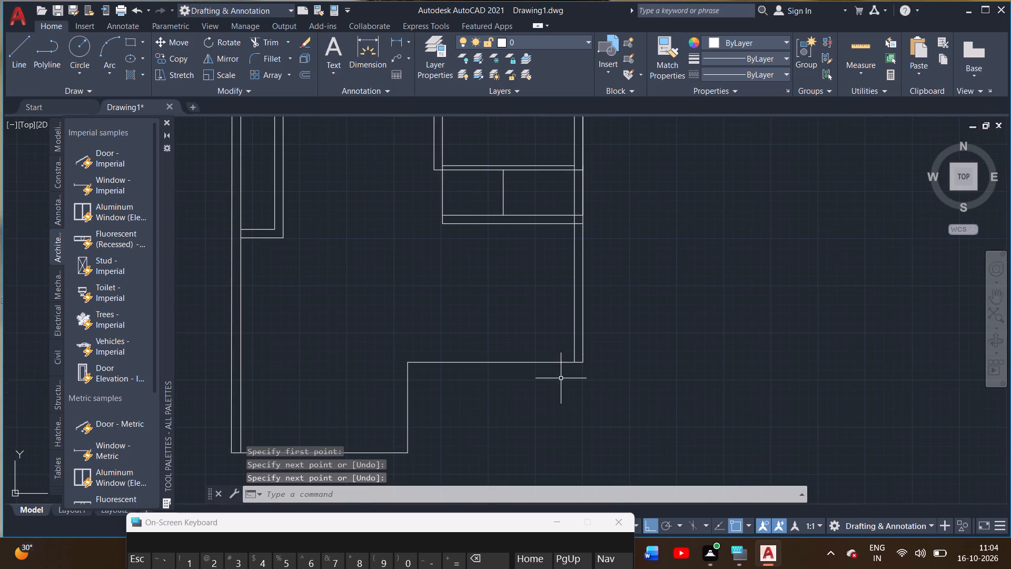
pyautogui.moveTo(550, 341); pyautogui.dragTo(571, 391, button='middle')
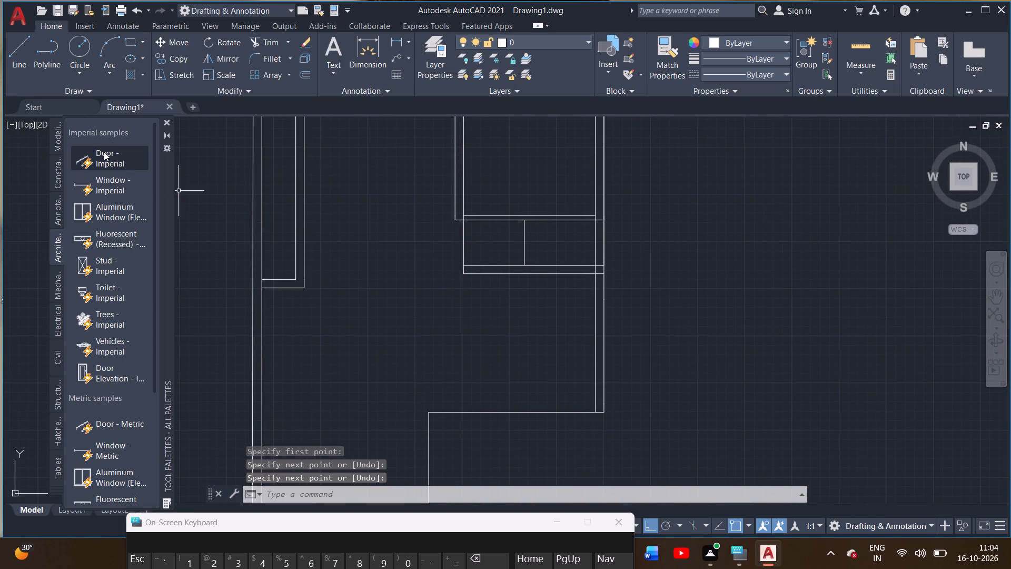
pyautogui.click(12, 60)
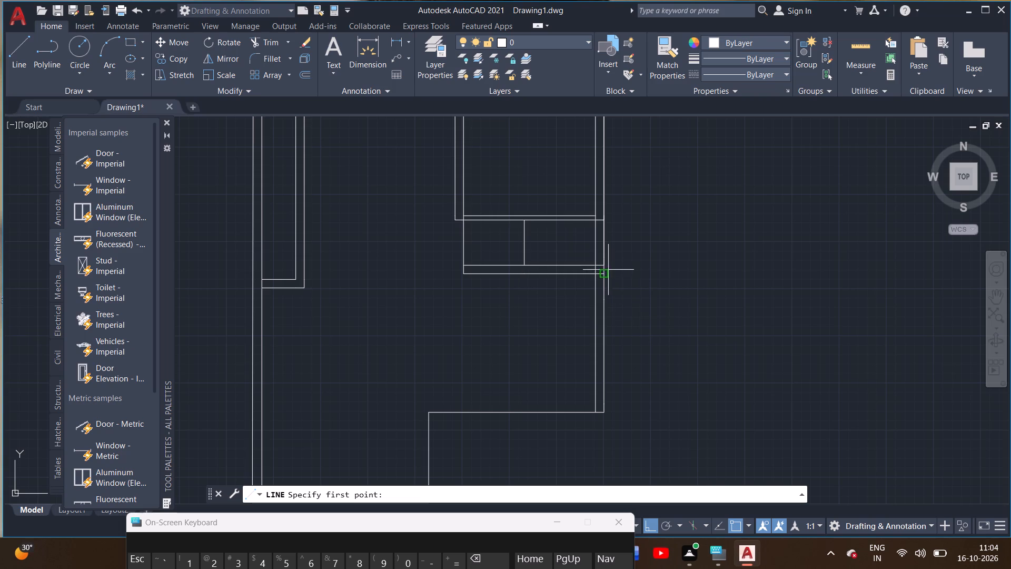
pyautogui.click(594, 275)
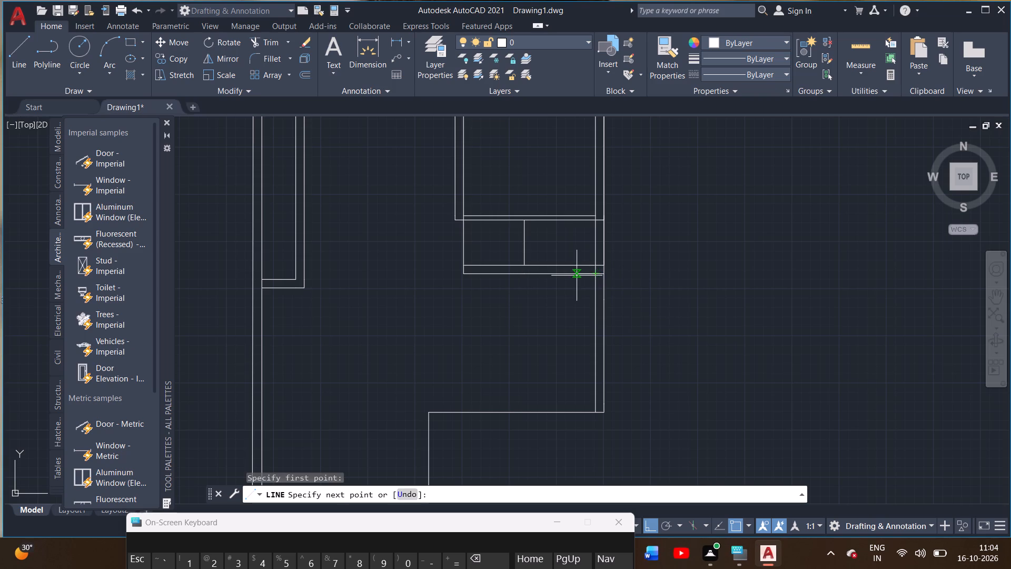
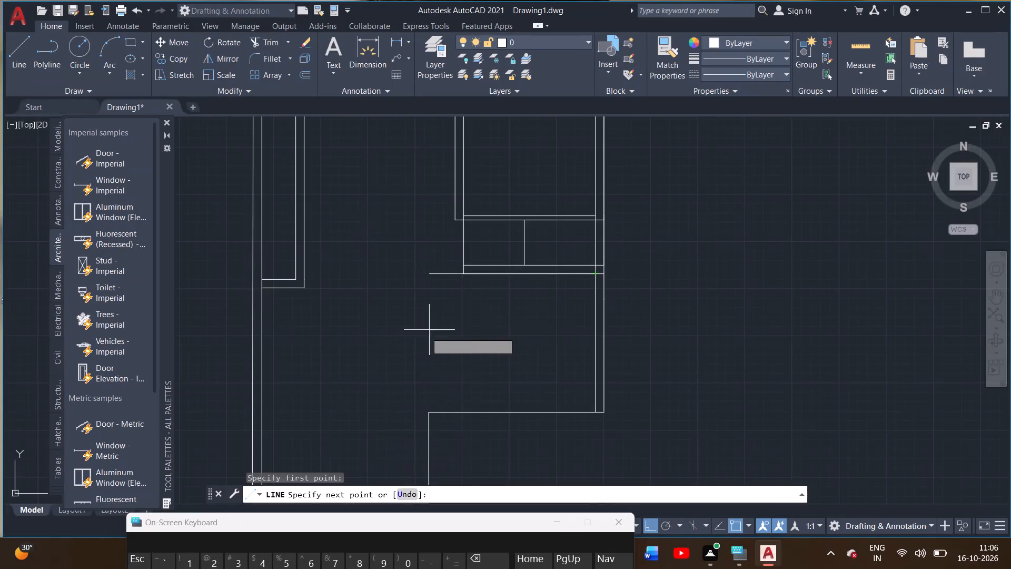
# Trim the space's bottom wall lines crossing the right wall's thickness and the inner right wall segment between them, leaving an open junction.
pyautogui.rightClick(520, 300)
pyautogui.click(539, 308)
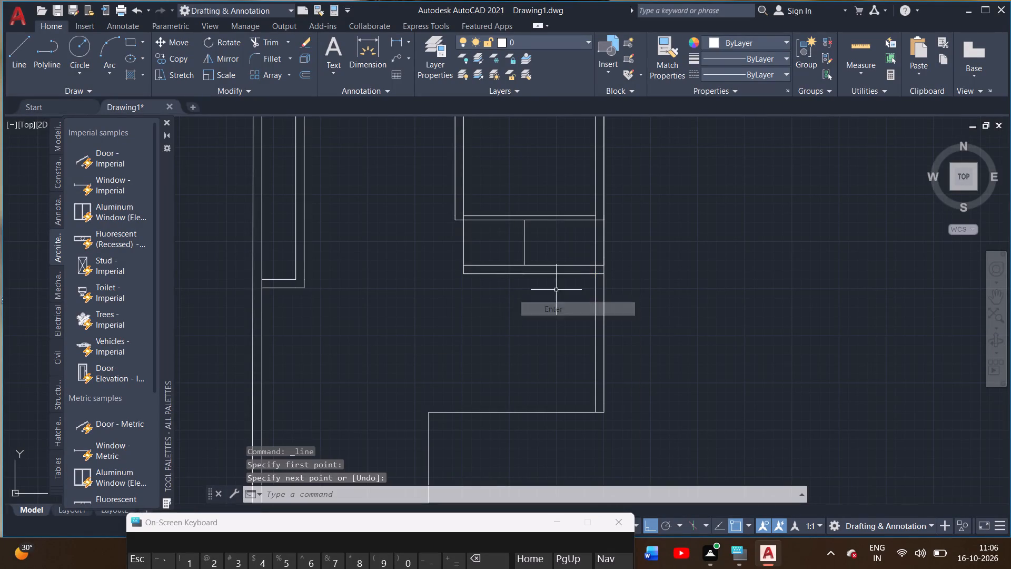
pyautogui.click(260, 40)
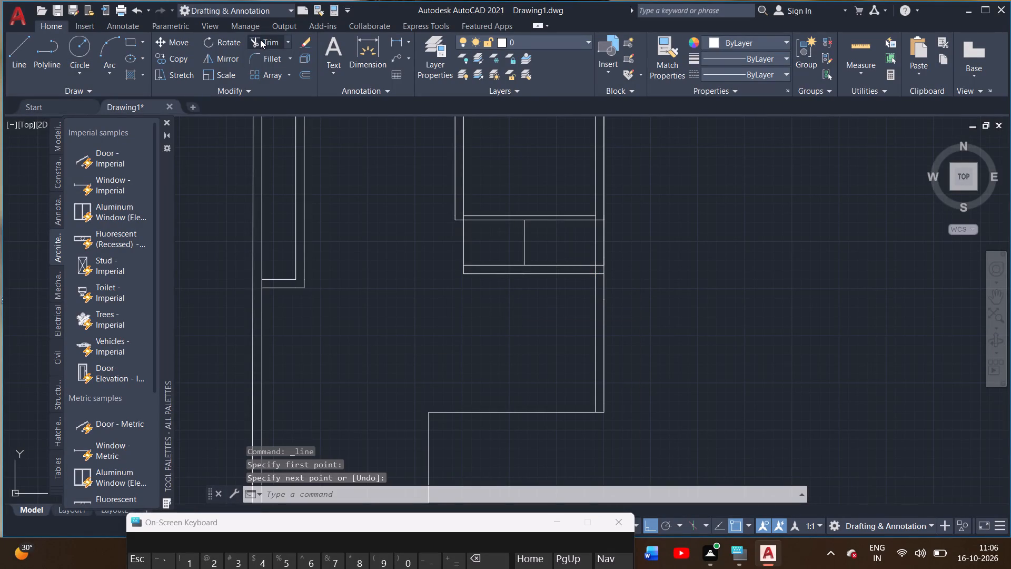
pyautogui.scroll(2, 534, 284)
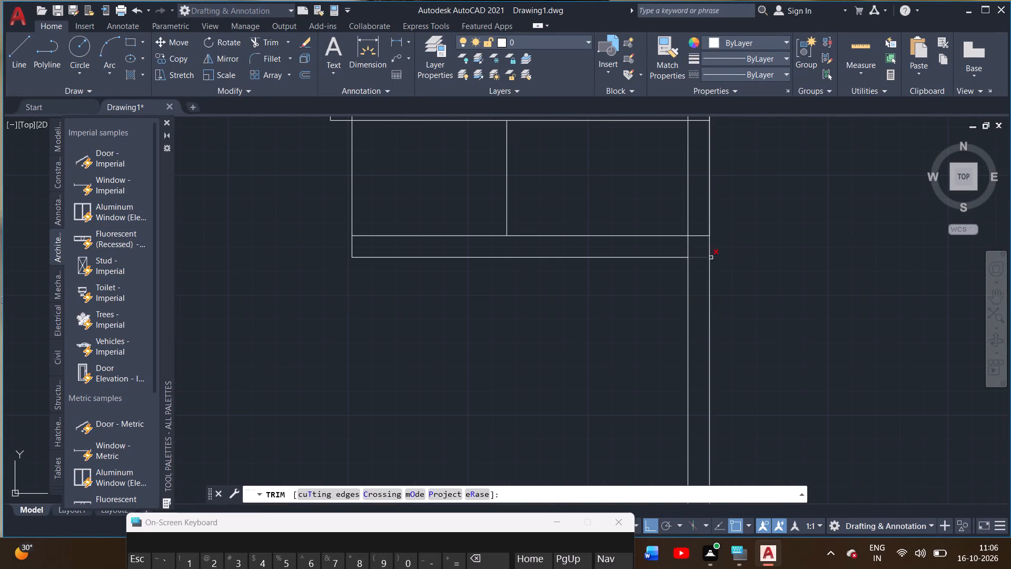
pyautogui.click(699, 258)
pyautogui.click(693, 234)
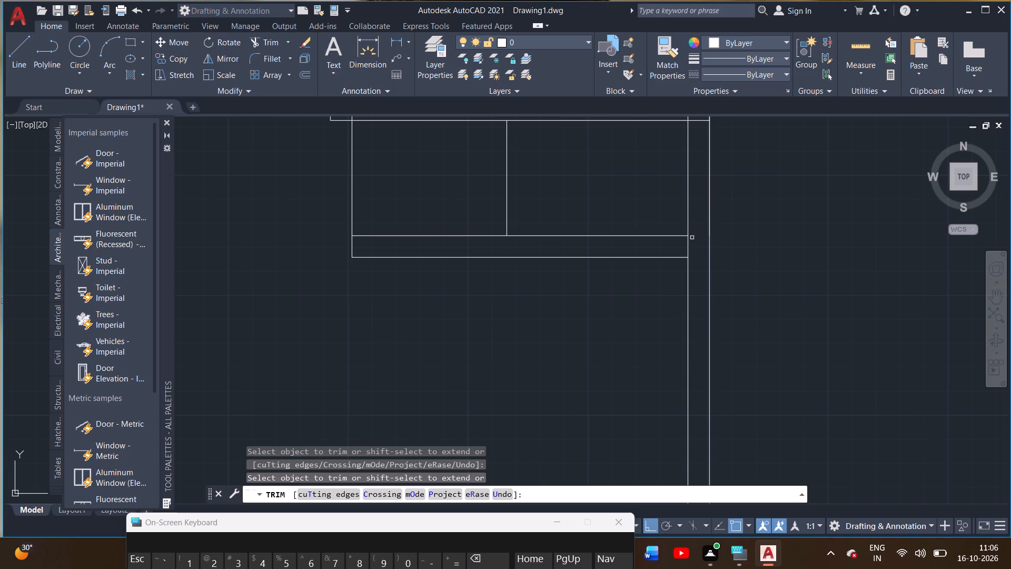
pyautogui.doubleClick(687, 243)
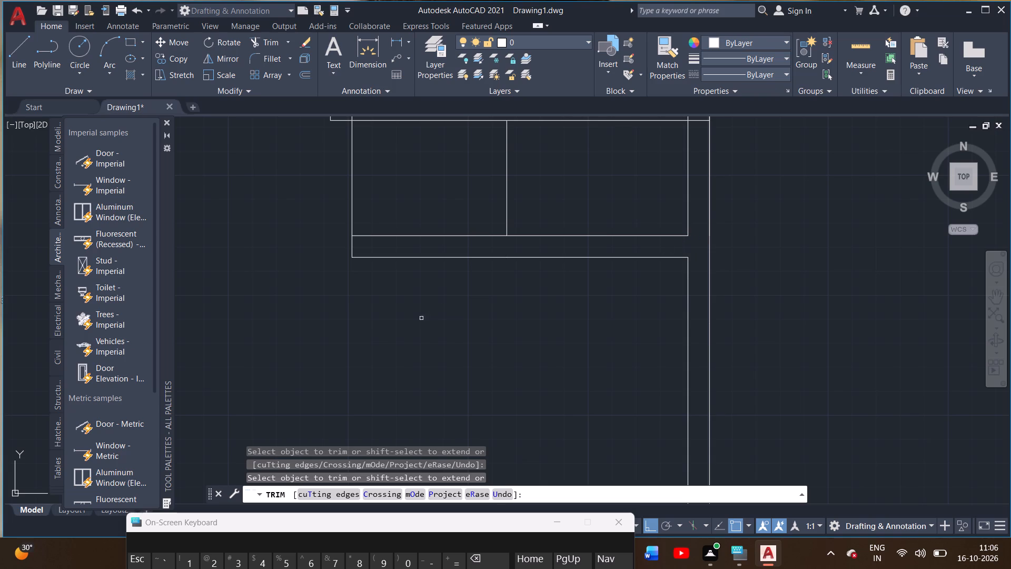
pyautogui.rightClick(418, 320)
pyautogui.click(434, 324)
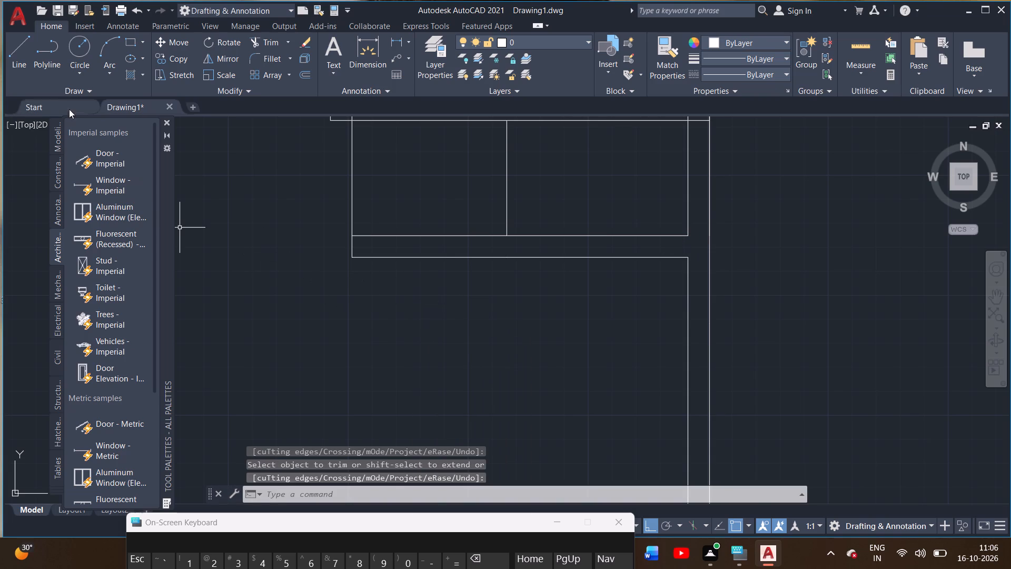
# Start a line at the corner where the bottom wall's lower line meets the inner right wall line.
pyautogui.click(10, 46)
pyautogui.click(686, 255)
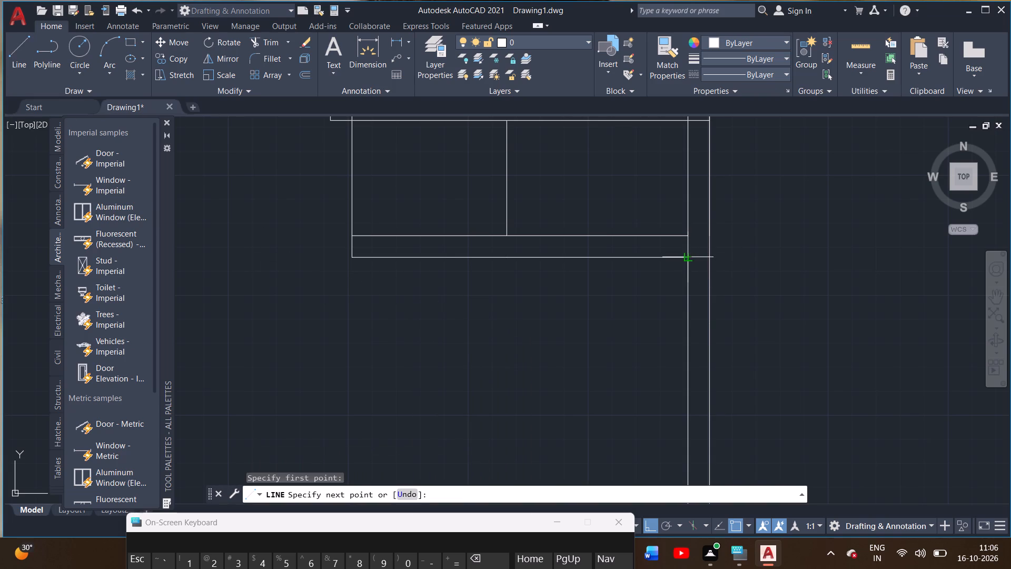
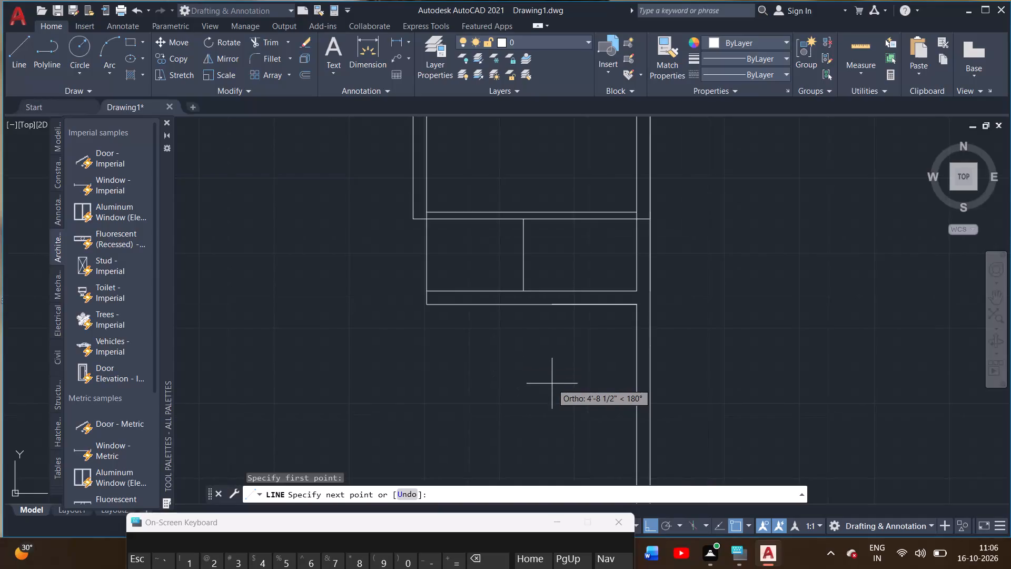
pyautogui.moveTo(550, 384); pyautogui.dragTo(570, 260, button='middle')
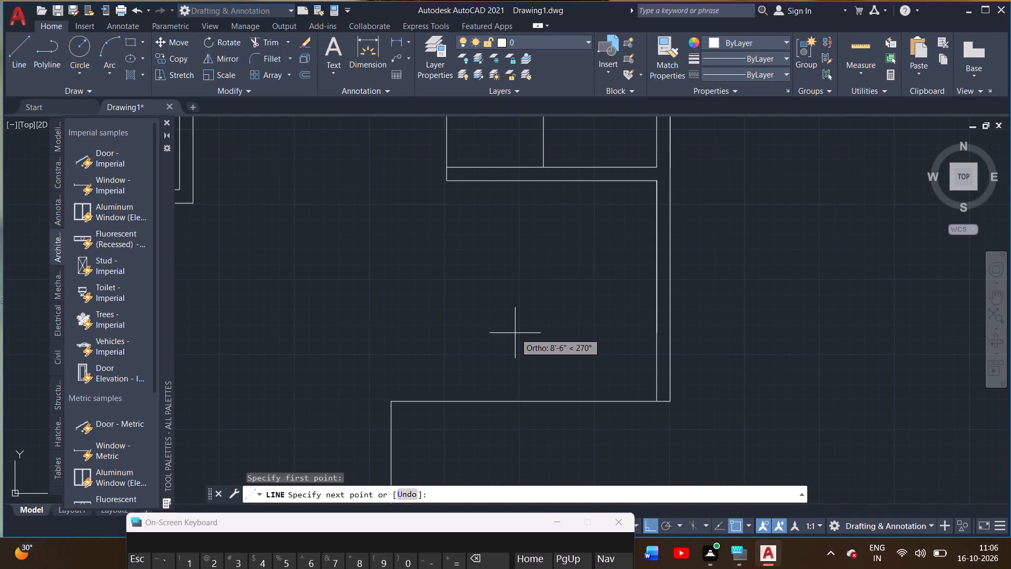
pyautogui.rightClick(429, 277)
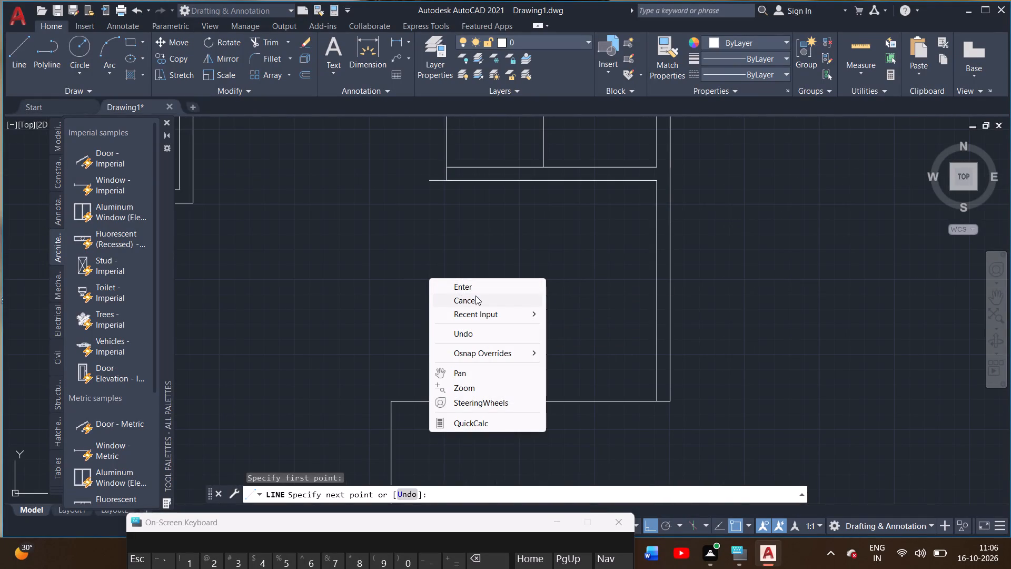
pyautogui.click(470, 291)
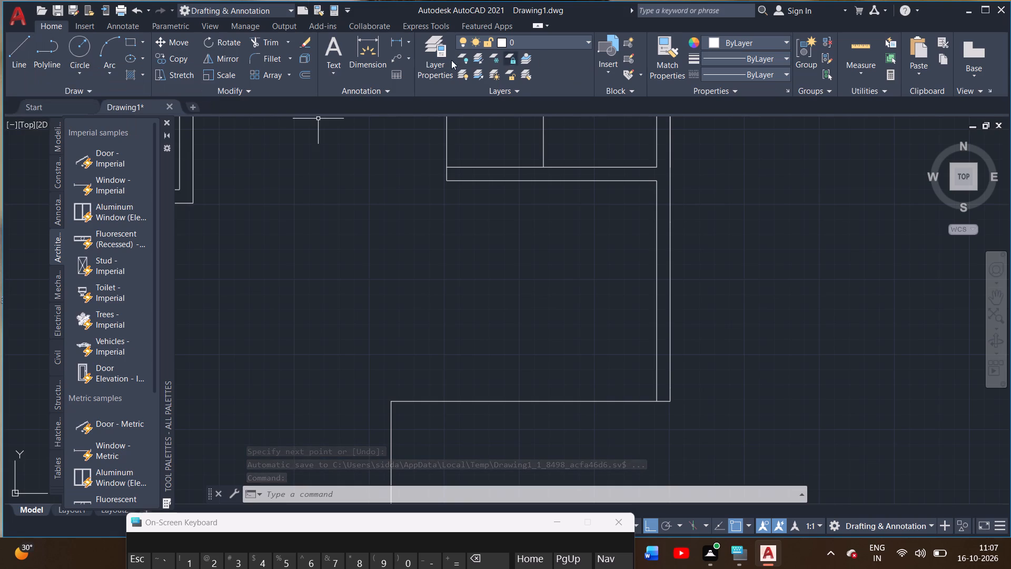
# Measure the lower line of the space's bottom wall from the inner right wall corner to its left end, without placing a dimension.
pyautogui.click(366, 55)
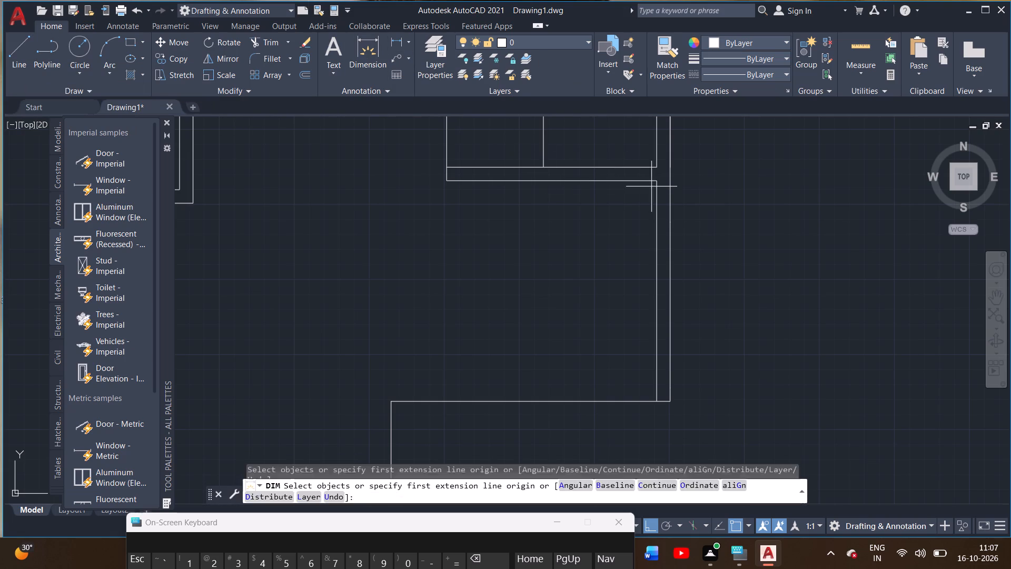
pyautogui.click(656, 182)
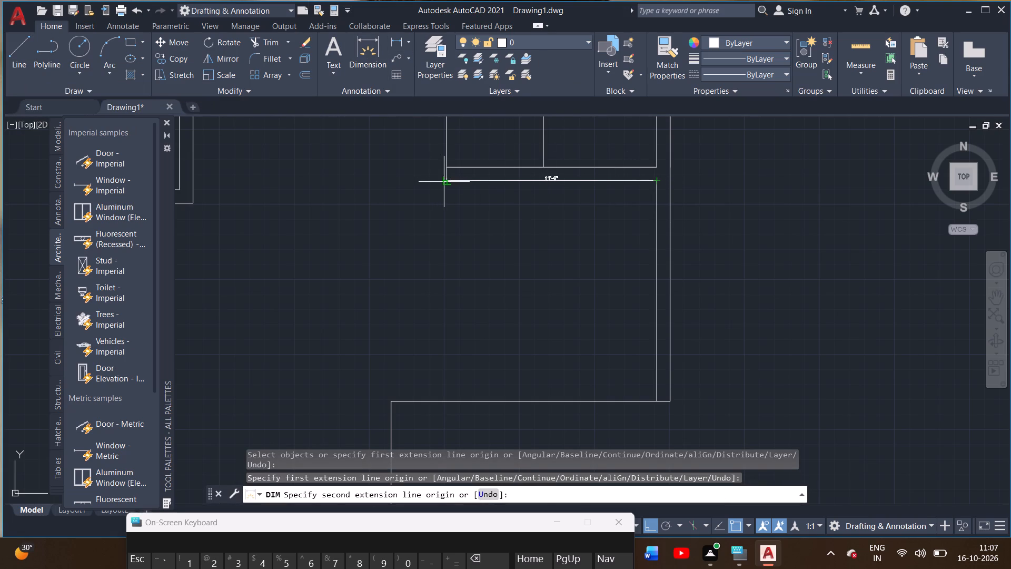
pyautogui.rightClick(455, 197)
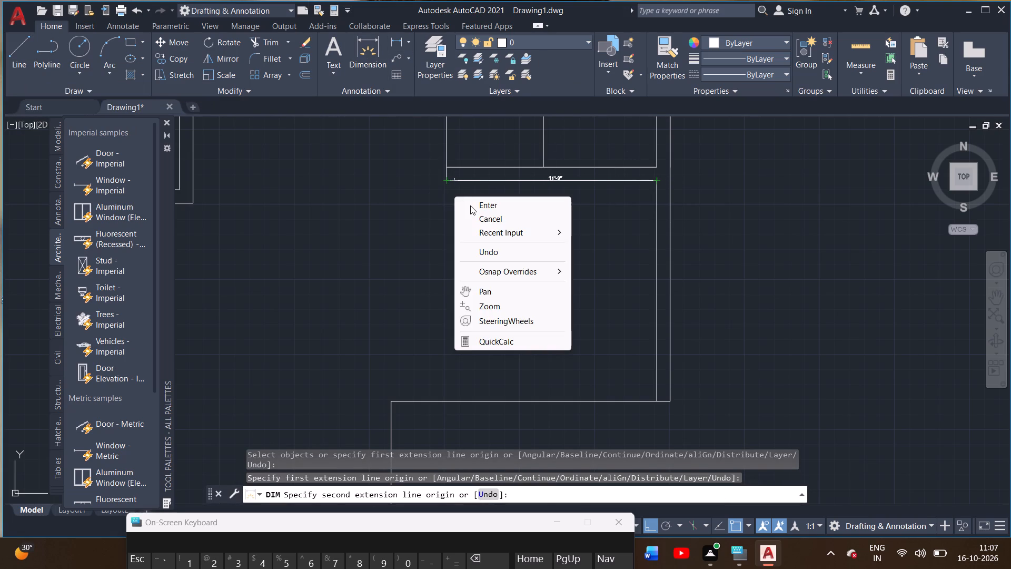
pyautogui.click(470, 205)
# Draw a line from the inner right wall corner 9' left along the bottom wall, continuing straight down to the lower horizontal wall line.
pyautogui.click(21, 46)
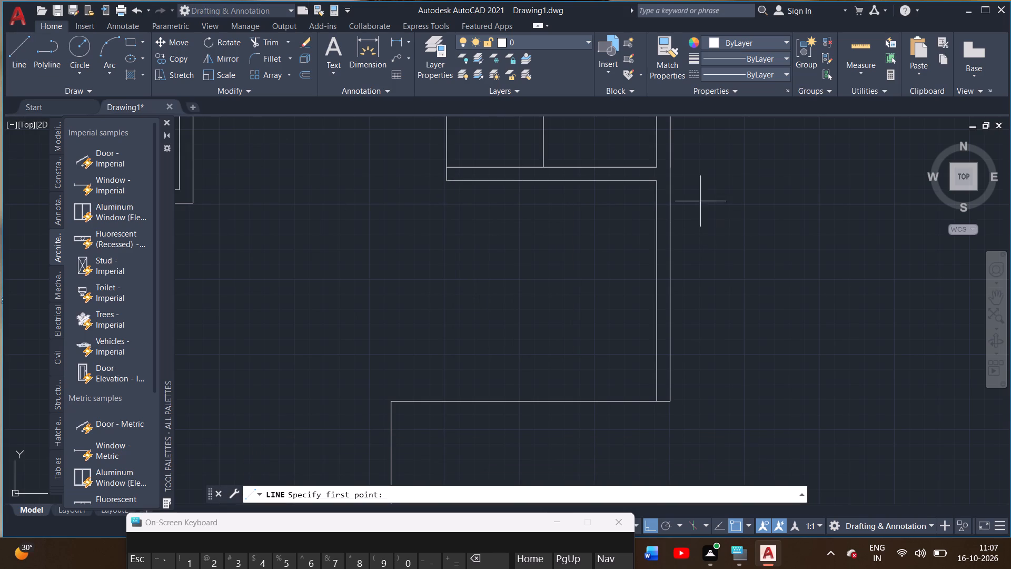
pyautogui.click(659, 180)
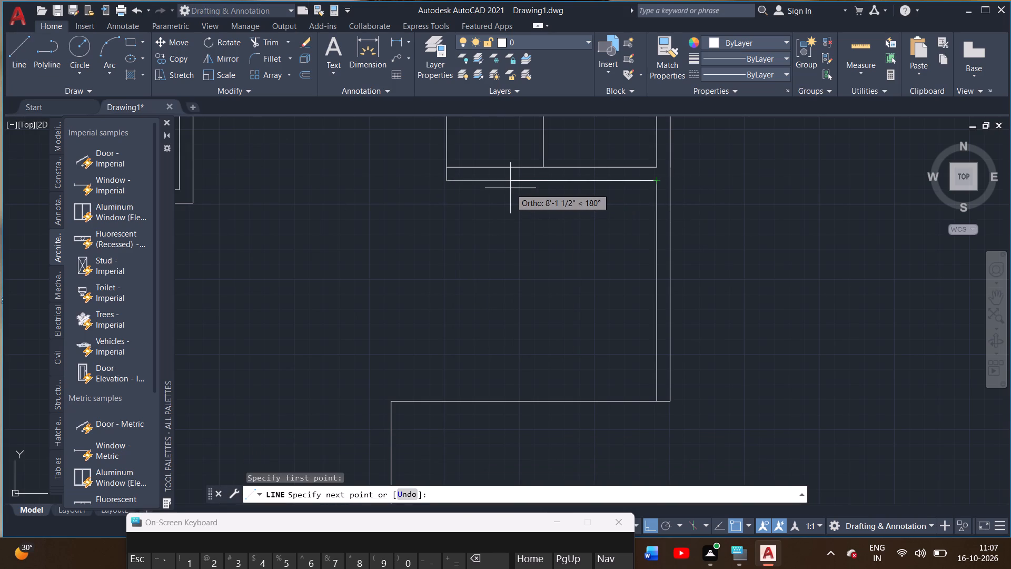
pyautogui.write("9'")
pyautogui.press('Return')
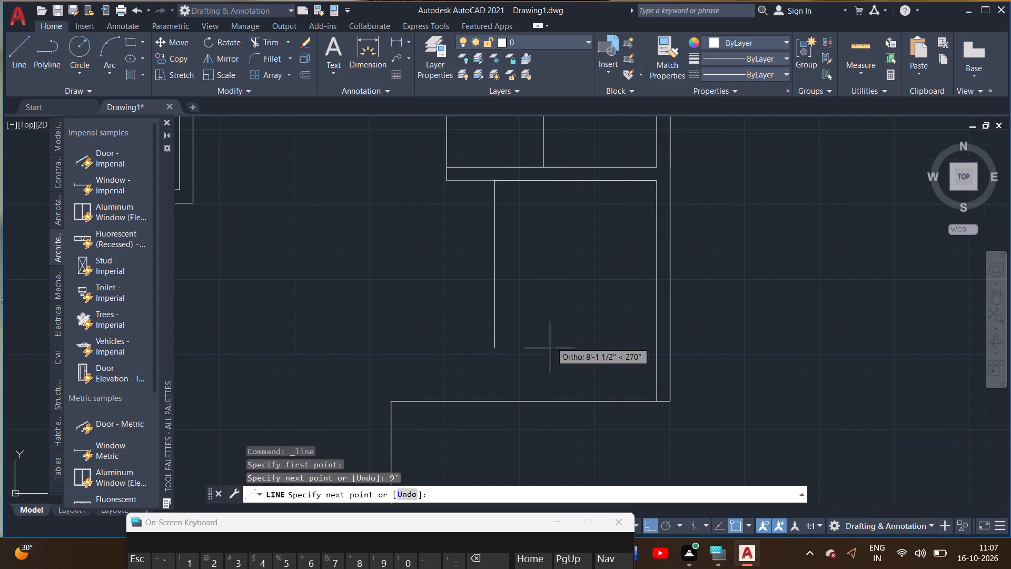
pyautogui.click(495, 401)
pyautogui.rightClick(494, 401)
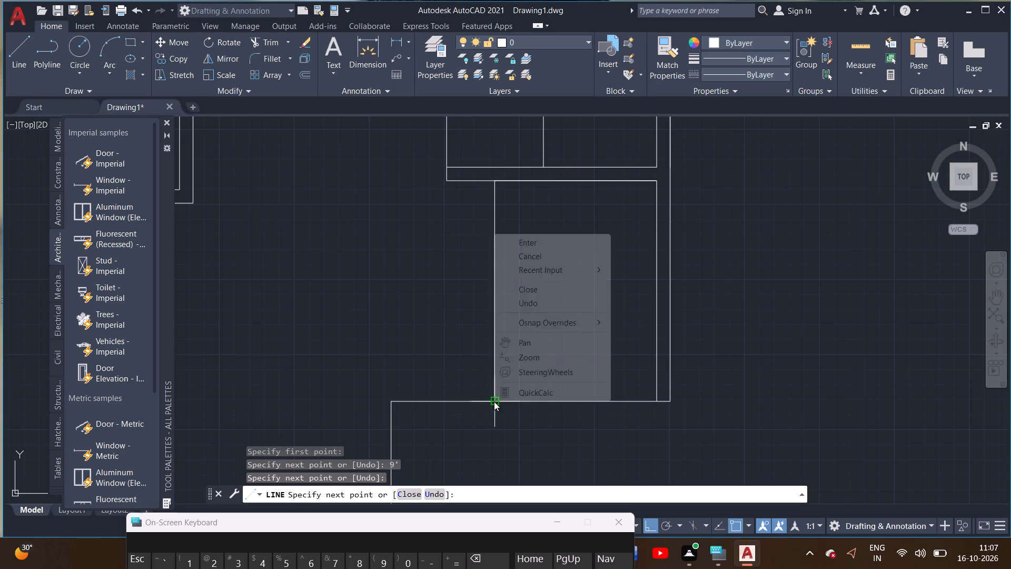
pyautogui.click(546, 248)
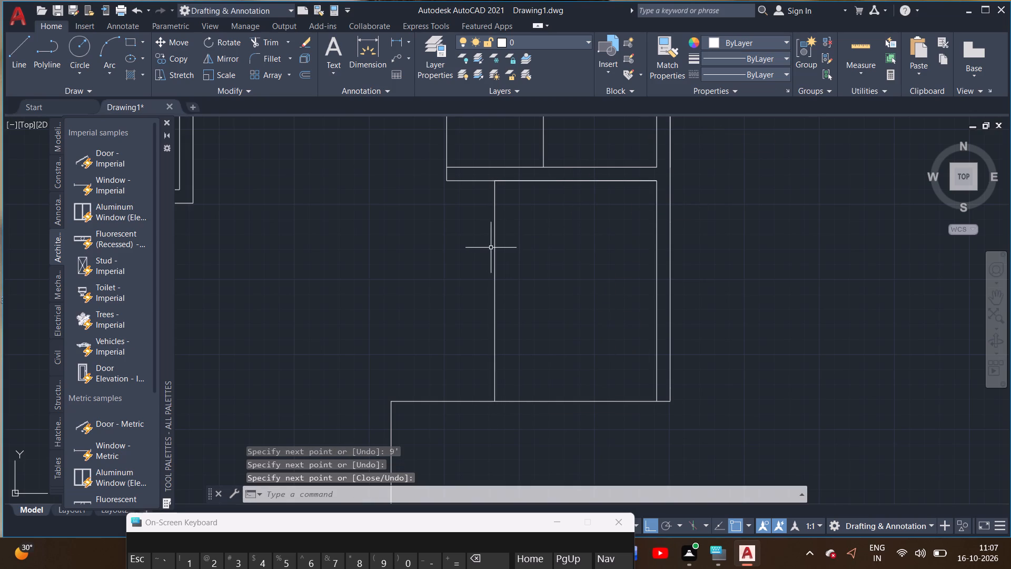
# Offset the new vertical line 1'1.5" to its left to form the room's left wall.
pyautogui.click(495, 249)
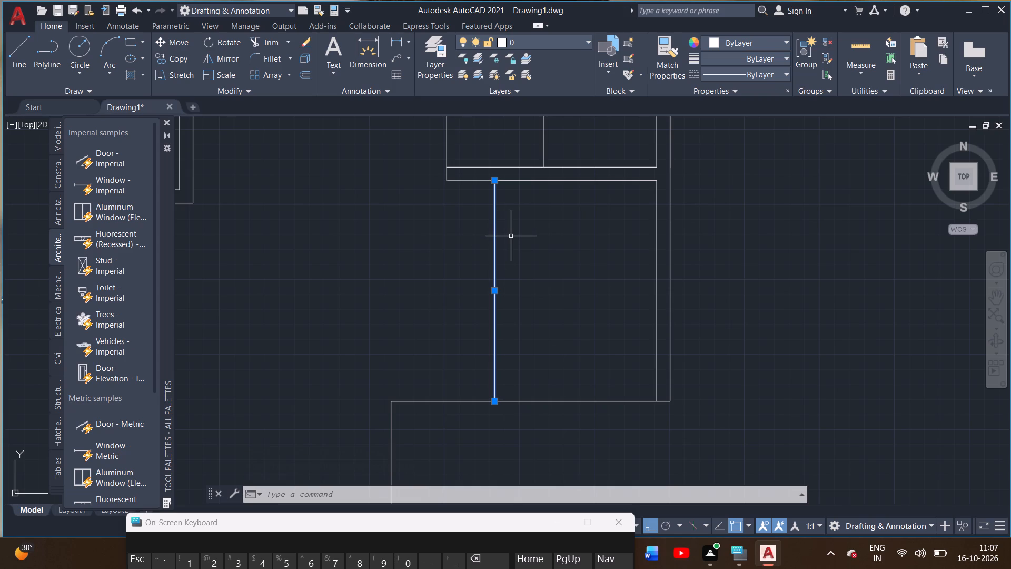
pyautogui.press('o')
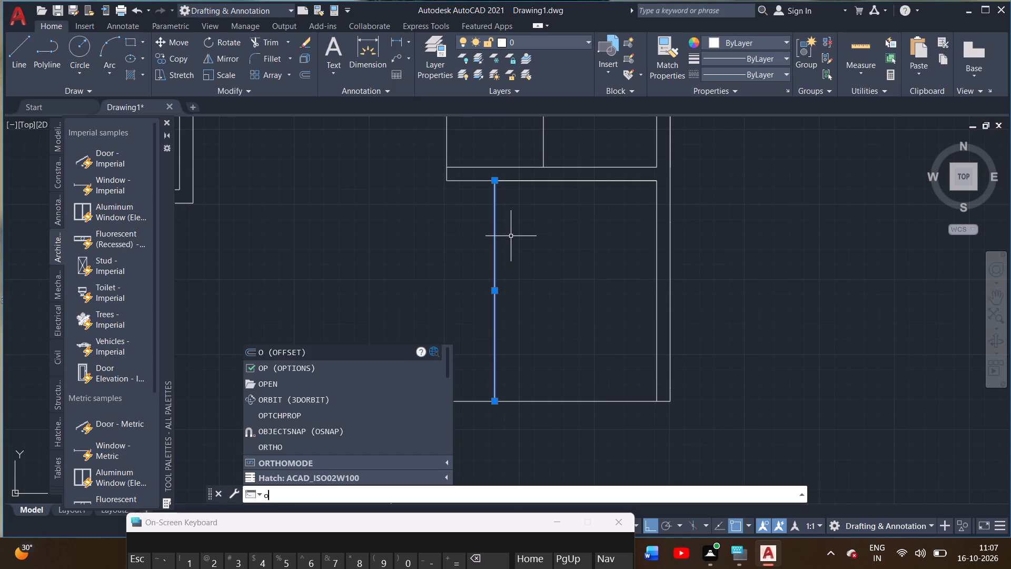
pyautogui.write('ff')
pyautogui.press('Return')
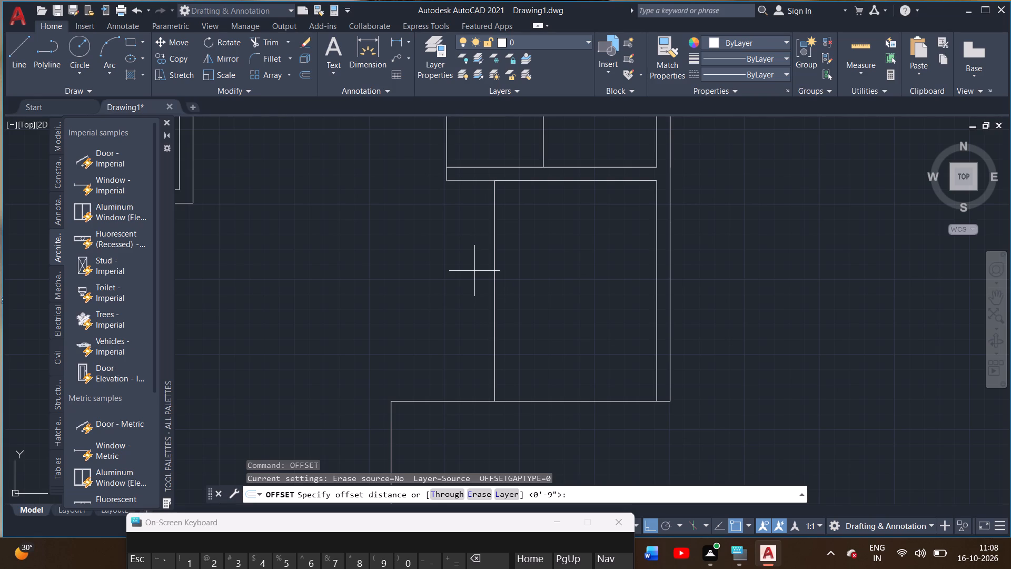
pyautogui.write("1'")
pyautogui.write('1.')
pyautogui.press('5')
pyautogui.hotkey('shift', '"')
pyautogui.press('Return')
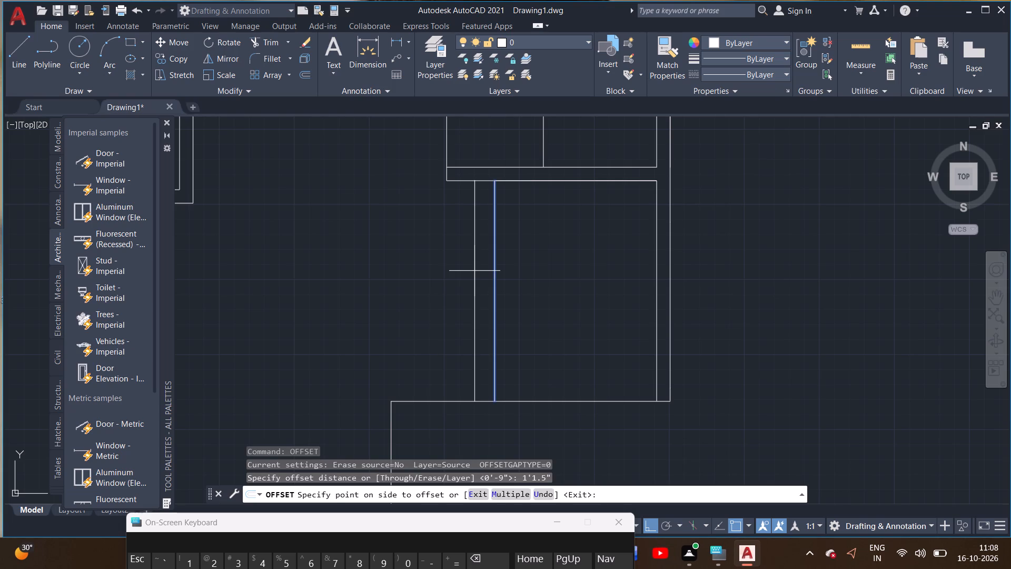
pyautogui.click(452, 301)
pyautogui.rightClick(573, 261)
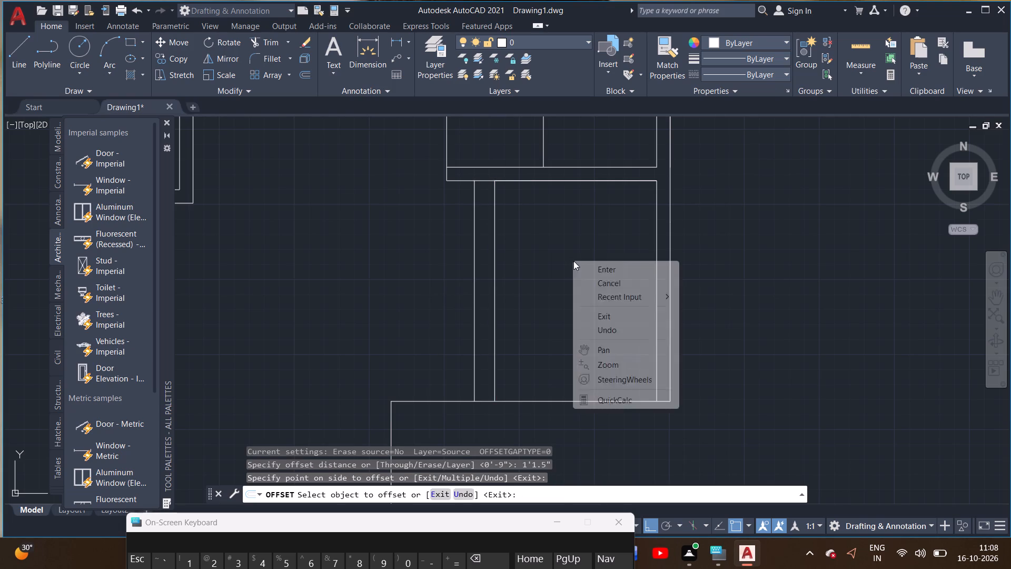
pyautogui.click(584, 271)
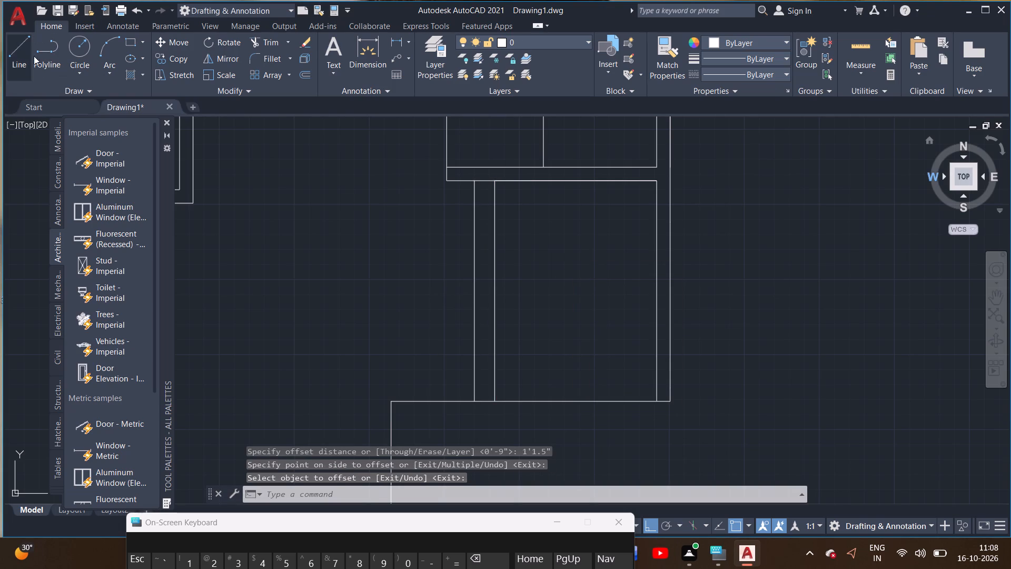
# Measure the room's width from the new wall's inner top corner to the inner right wall line, without placing a dimension.
pyautogui.click(369, 54)
pyautogui.scroll(3, 499, 195)
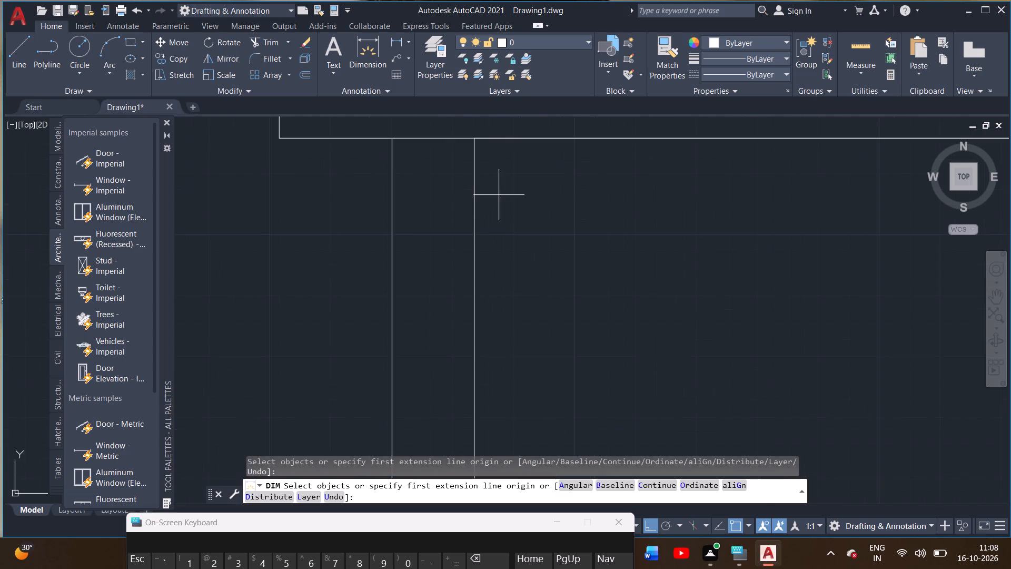
pyautogui.click(474, 139)
pyautogui.scroll(-2, 598, 192)
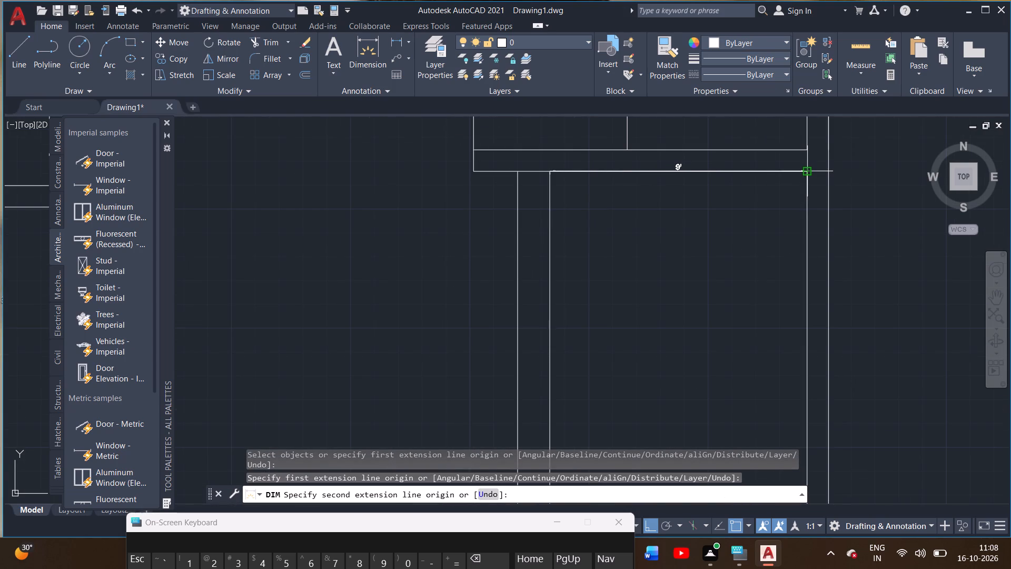
pyautogui.rightClick(714, 226)
pyautogui.click(727, 231)
pyautogui.scroll(-2, 602, 250)
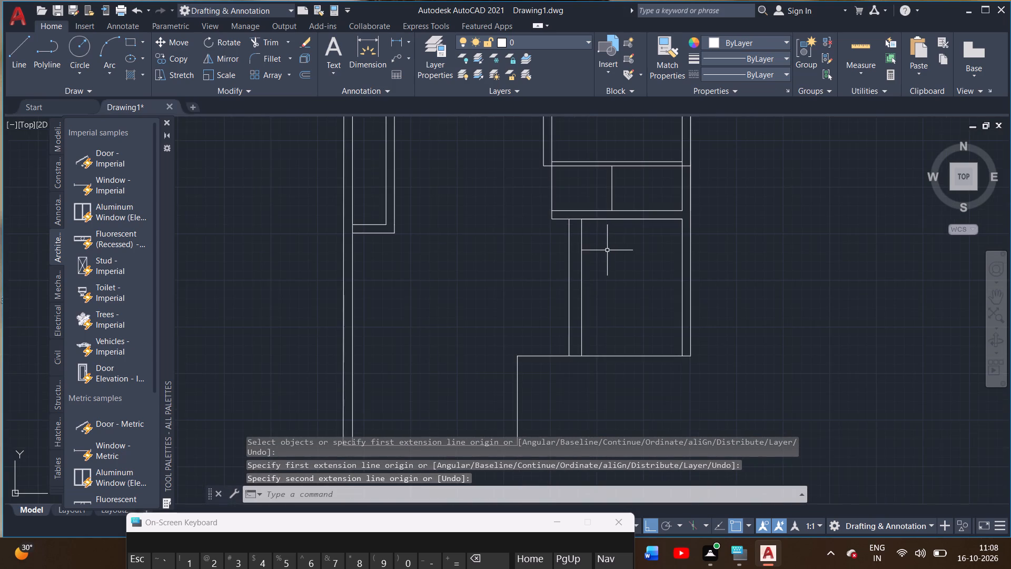
# Dimension the room's inner right wall line from its top corner to the bottom horizontal line, placing the dimension just inside the room.
pyautogui.moveTo(607, 250); pyautogui.dragTo(632, 224, button='middle')
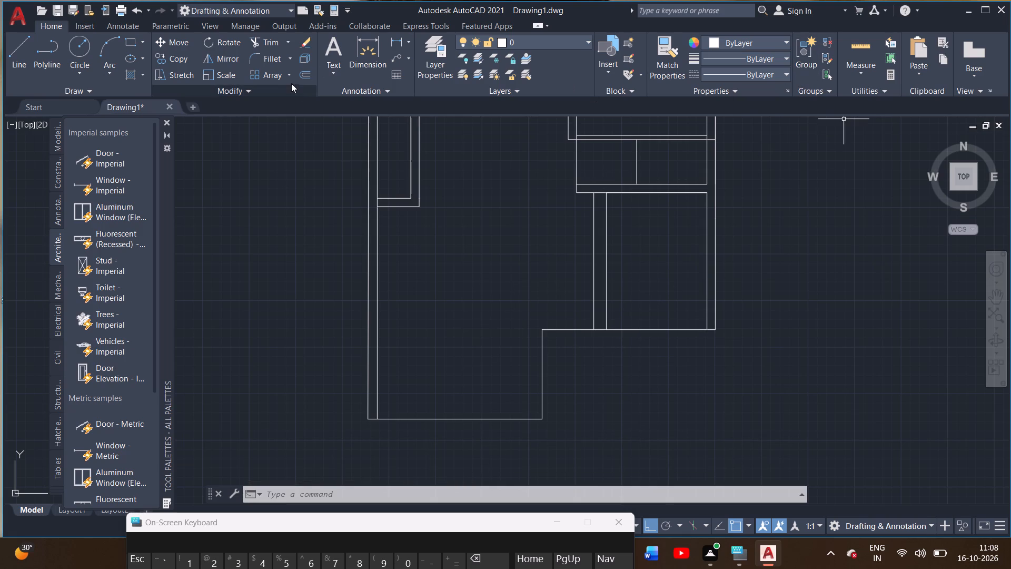
pyautogui.click(370, 43)
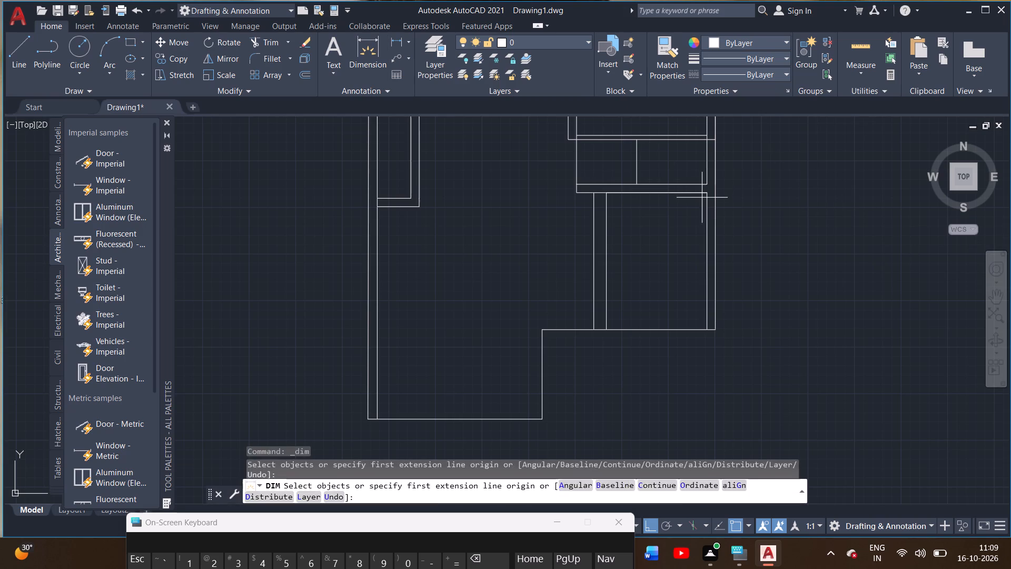
pyautogui.doubleClick(708, 195)
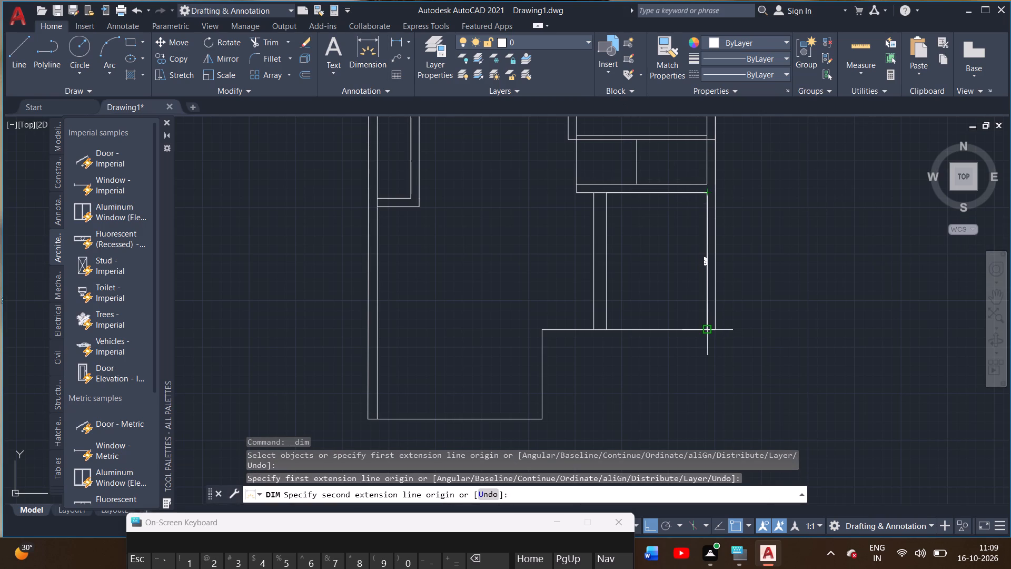
pyautogui.scroll(4, 709, 333)
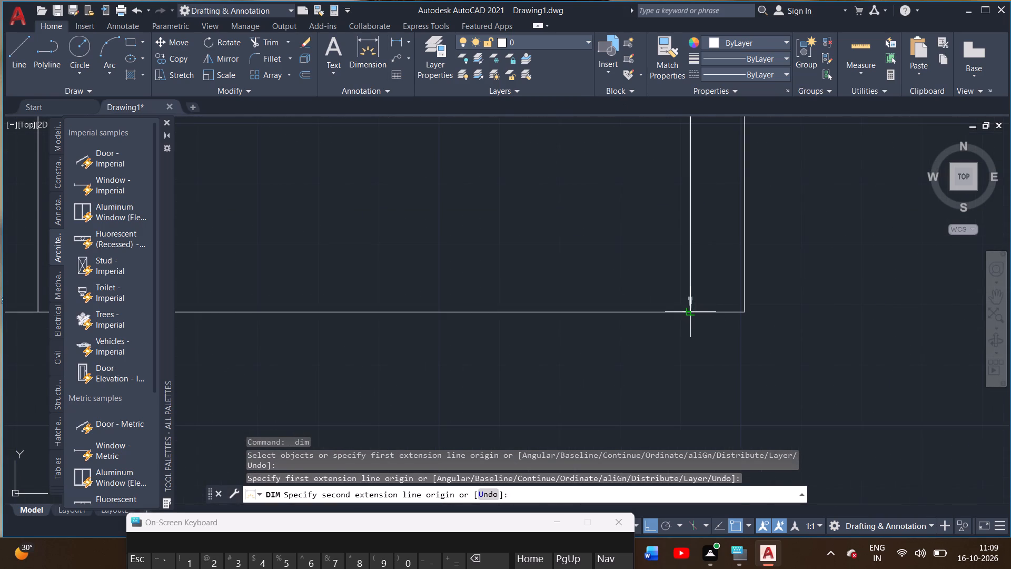
pyautogui.click(691, 310)
pyautogui.click(653, 309)
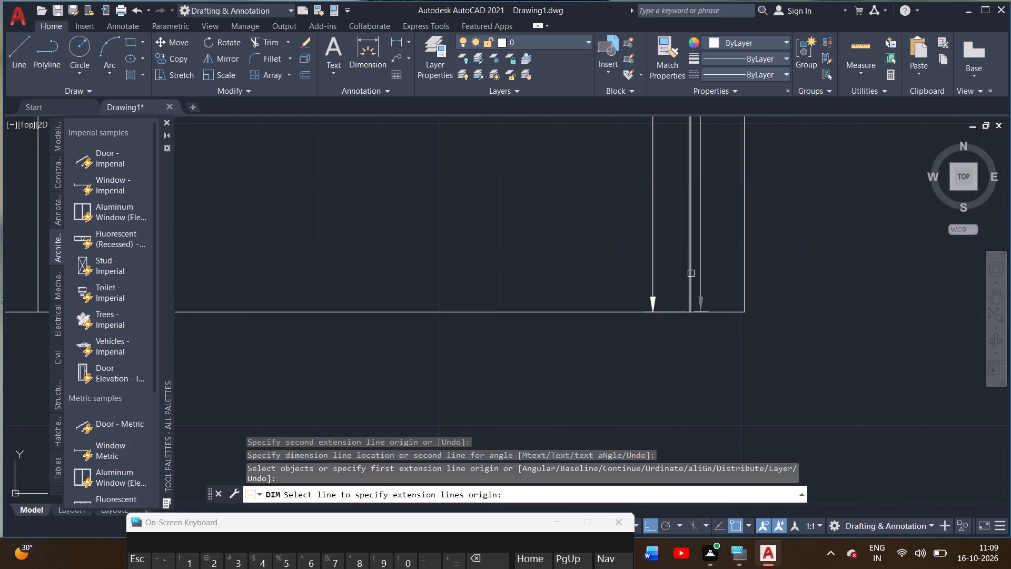
pyautogui.moveTo(689, 273); pyautogui.dragTo(703, 463, button='middle')
pyautogui.scroll(-1, 693, 360)
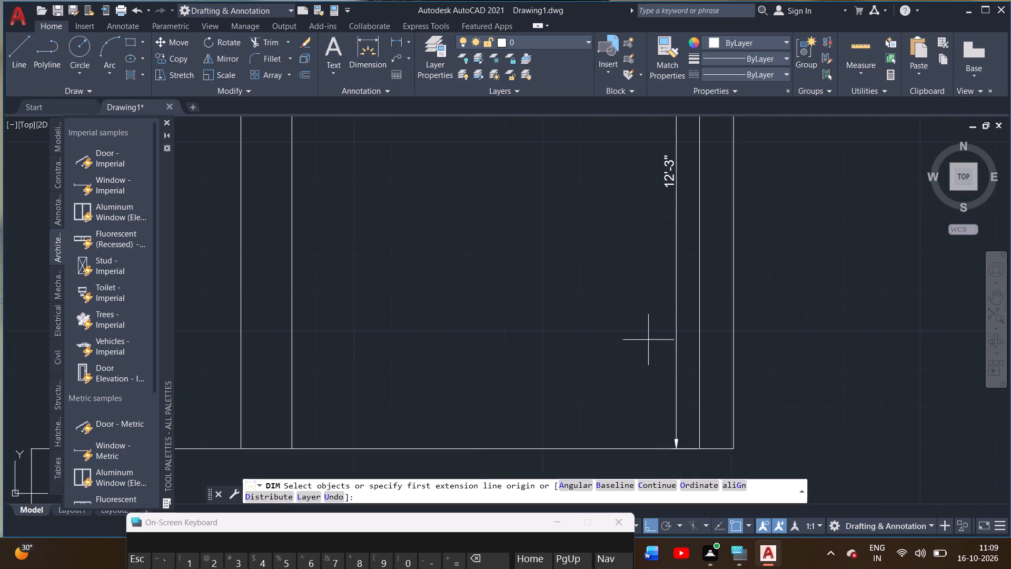
pyautogui.scroll(-1, 629, 339)
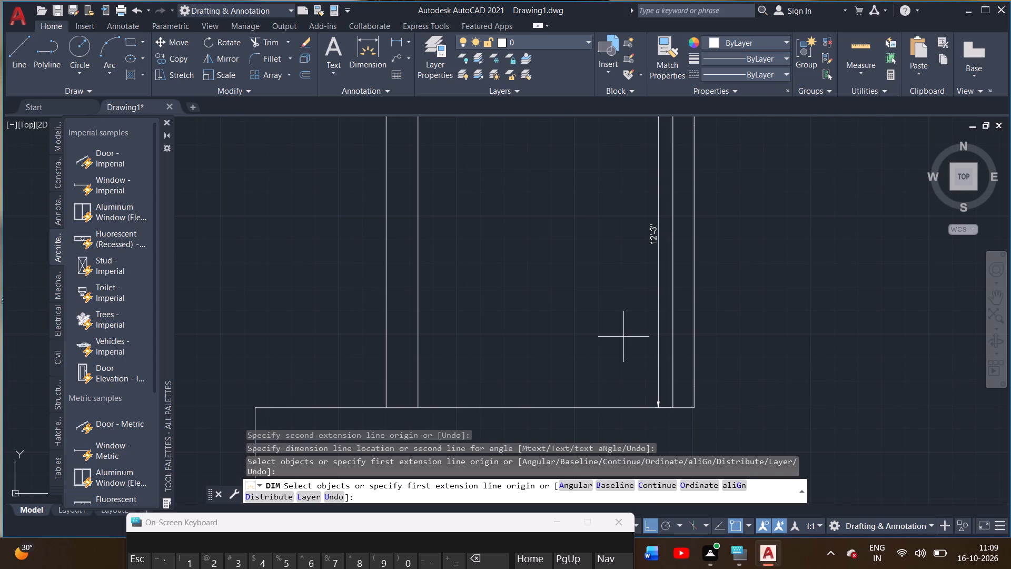
pyautogui.scroll(-2, 574, 319)
pyautogui.scroll(2, 583, 276)
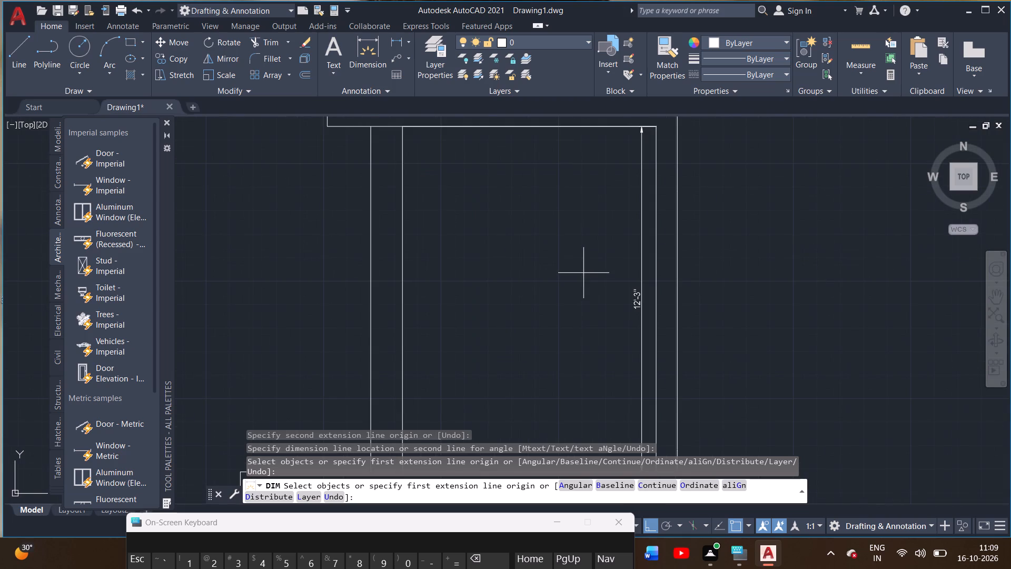
pyautogui.scroll(-1, 583, 273)
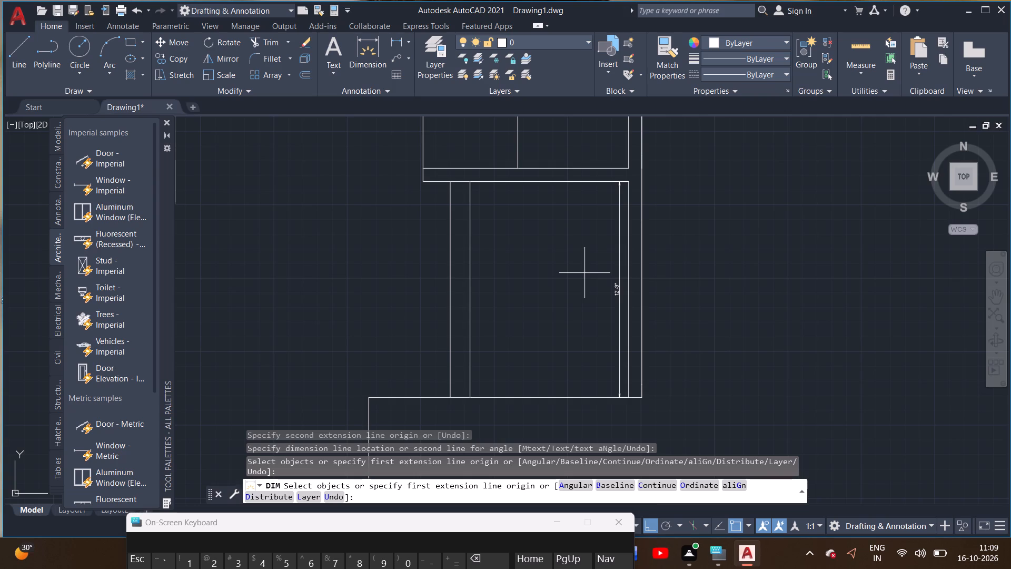
pyautogui.rightClick(574, 270)
pyautogui.click(594, 278)
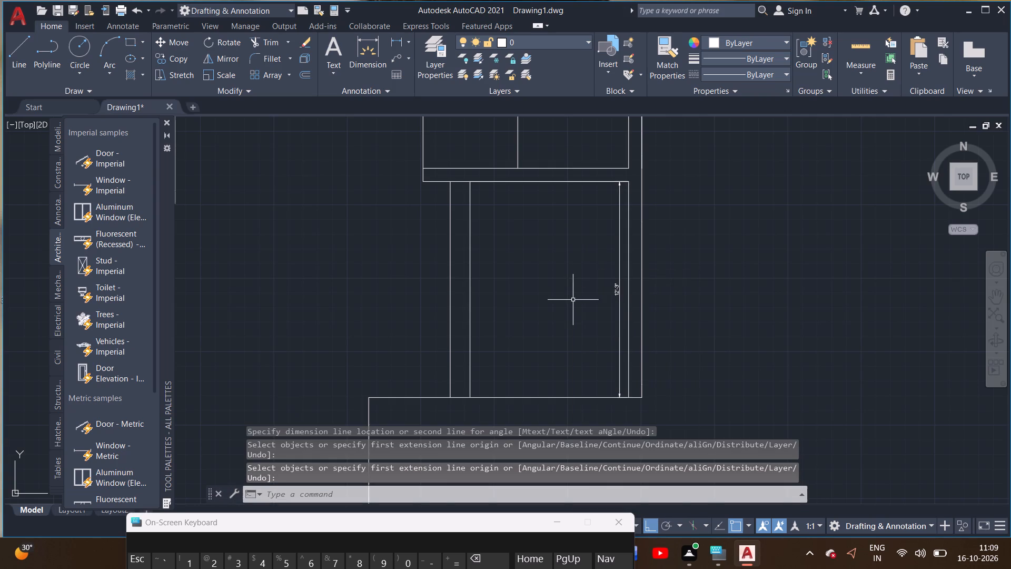
pyautogui.scroll(1, 573, 308)
pyautogui.scroll(-2, 573, 308)
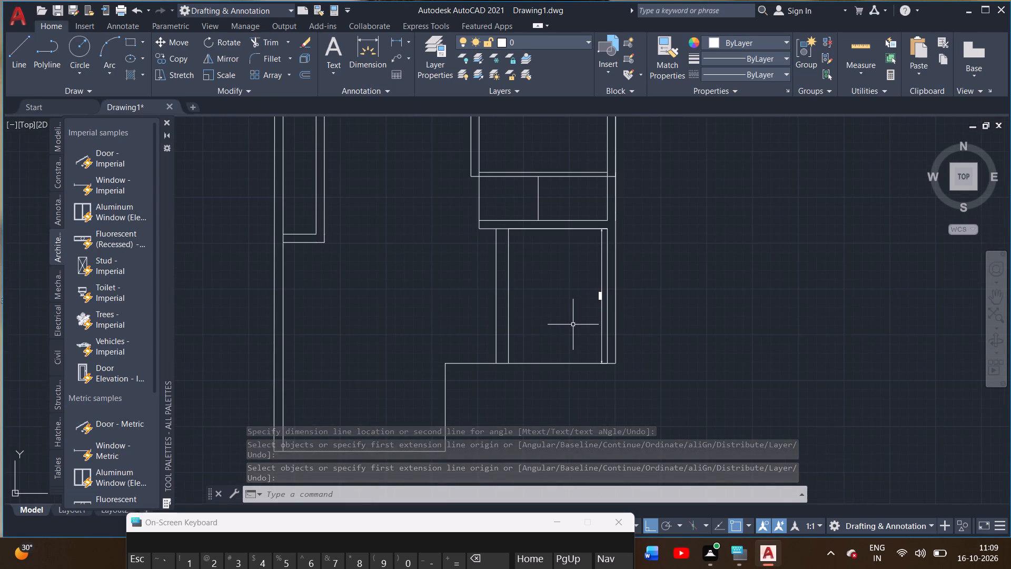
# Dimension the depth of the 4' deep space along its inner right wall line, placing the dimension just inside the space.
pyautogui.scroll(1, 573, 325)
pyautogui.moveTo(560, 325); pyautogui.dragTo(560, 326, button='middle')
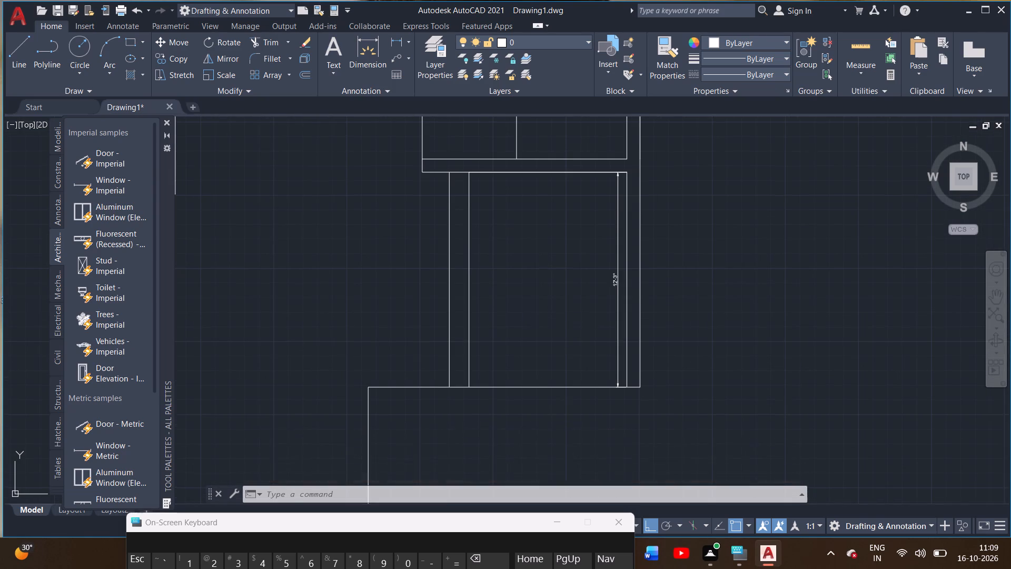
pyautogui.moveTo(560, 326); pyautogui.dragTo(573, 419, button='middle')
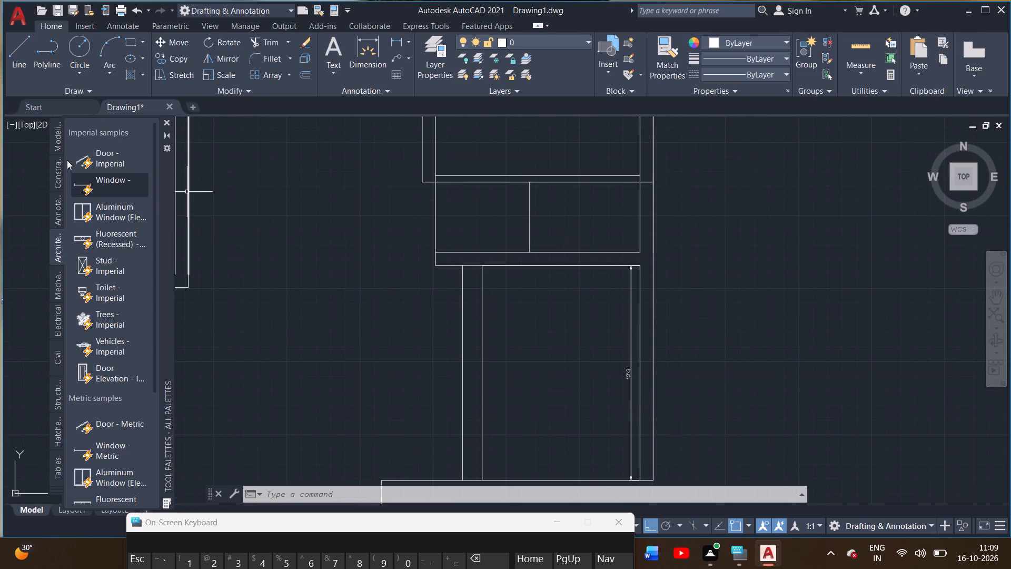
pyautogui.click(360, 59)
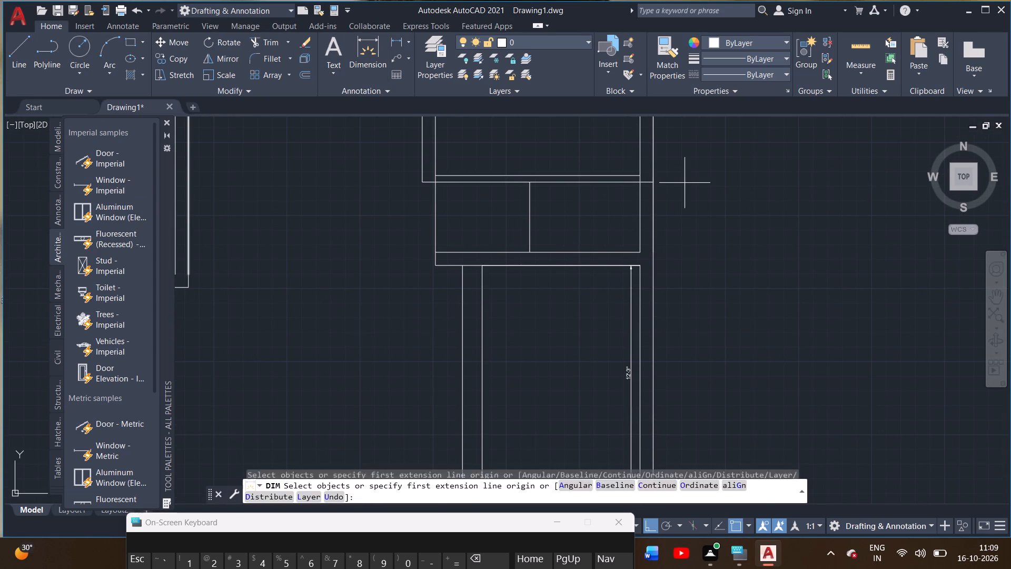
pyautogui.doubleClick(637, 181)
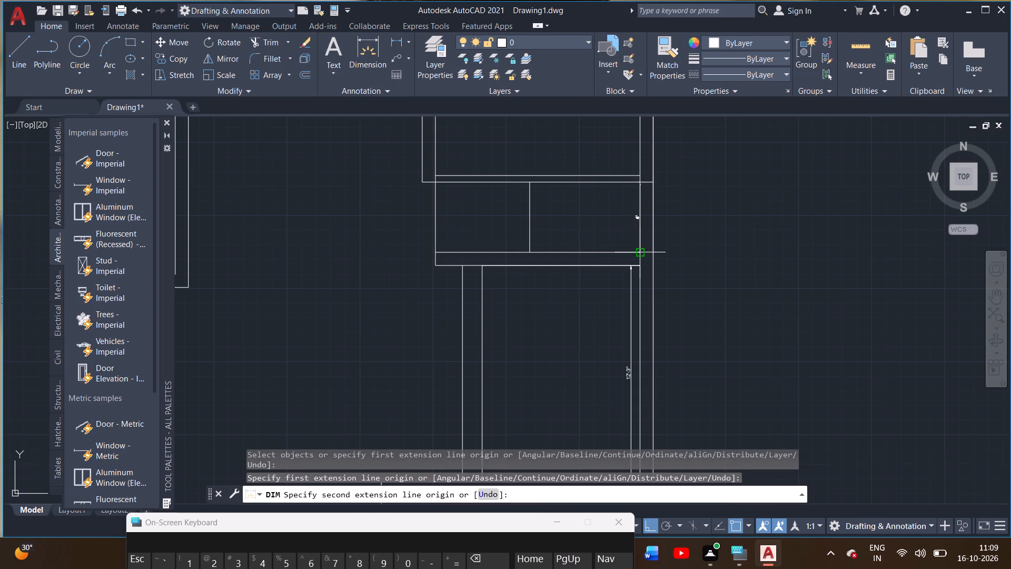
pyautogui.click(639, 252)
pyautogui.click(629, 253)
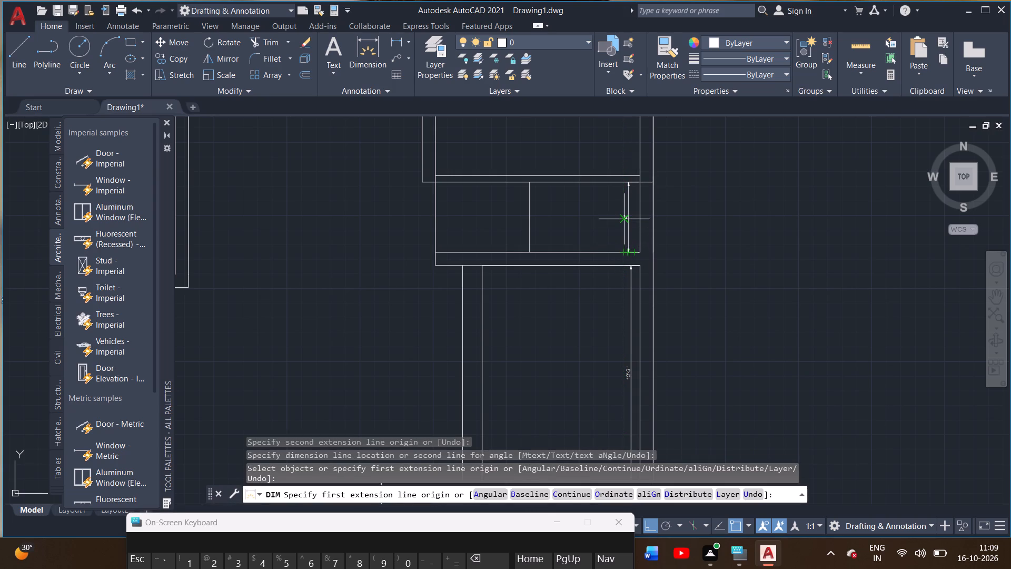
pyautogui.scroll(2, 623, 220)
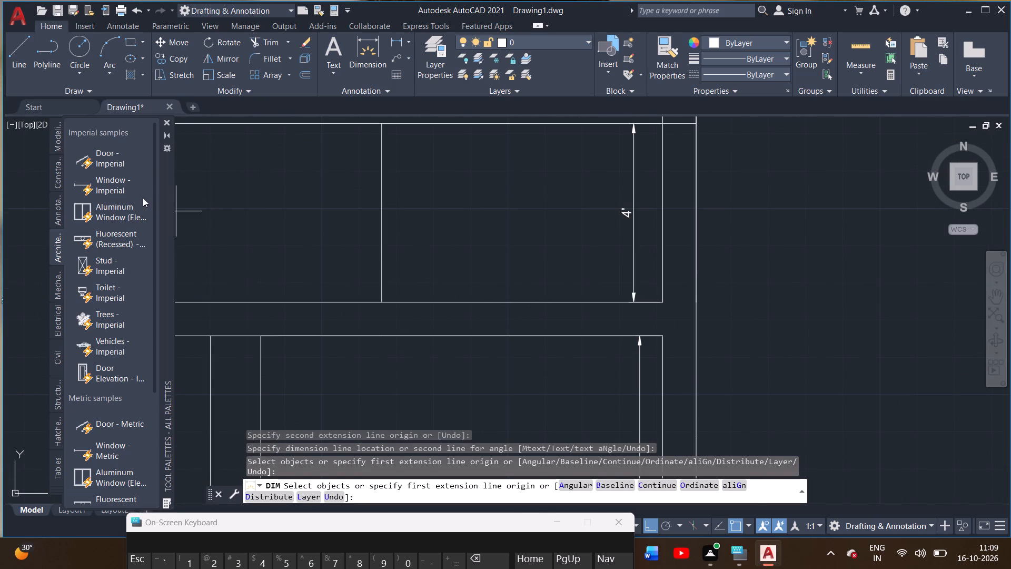
# Draw a line from the bottom end of the vertical divider in the 4' deep space to the inner right wall corner.
pyautogui.click(18, 49)
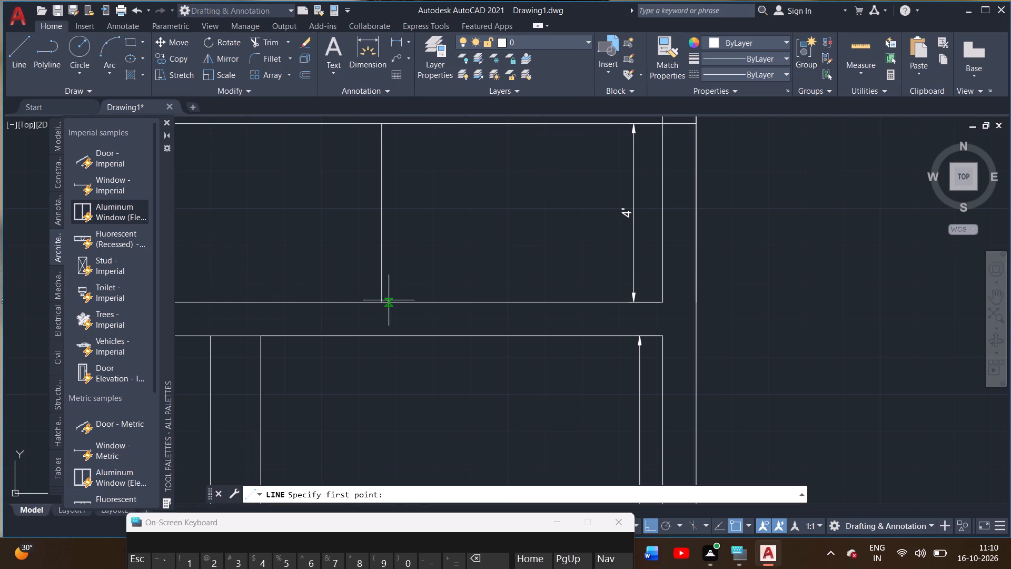
pyautogui.click(384, 299)
pyautogui.click(665, 304)
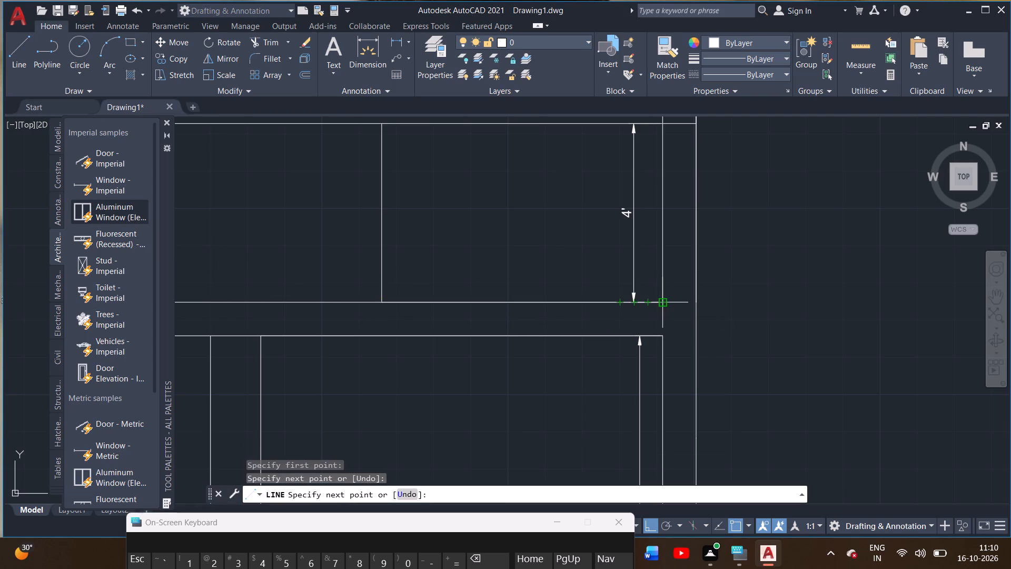
pyautogui.rightClick(582, 290)
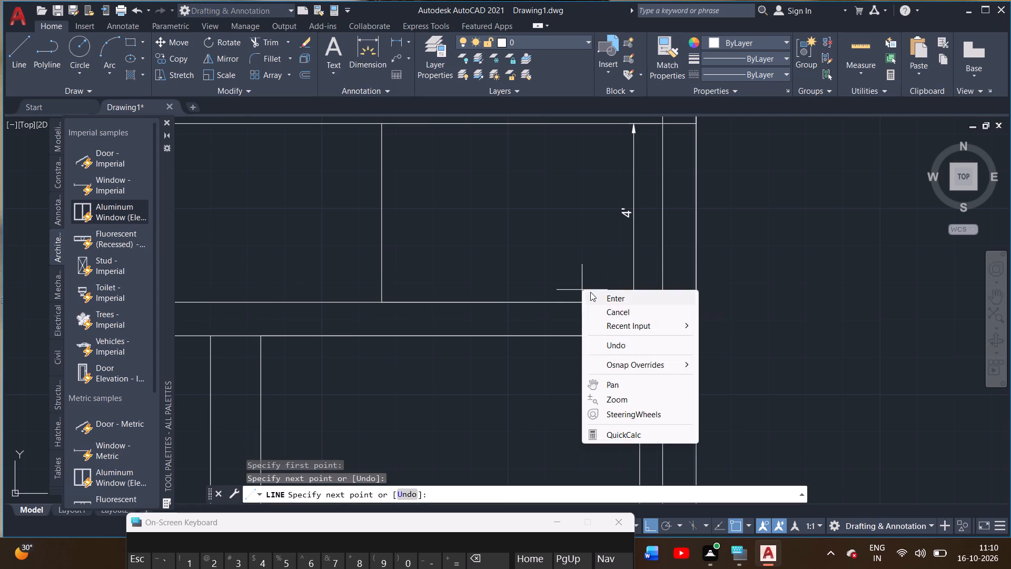
pyautogui.click(593, 292)
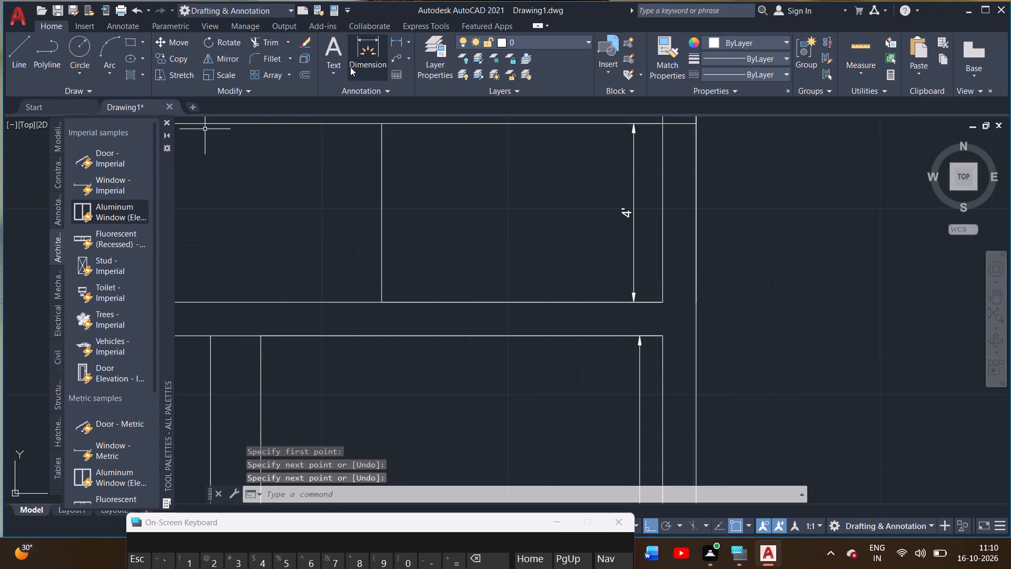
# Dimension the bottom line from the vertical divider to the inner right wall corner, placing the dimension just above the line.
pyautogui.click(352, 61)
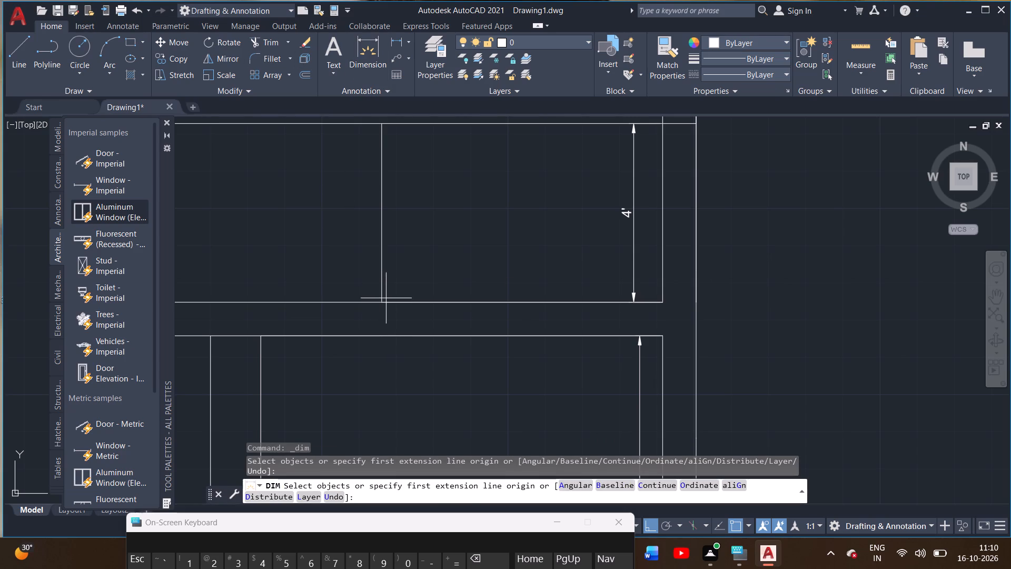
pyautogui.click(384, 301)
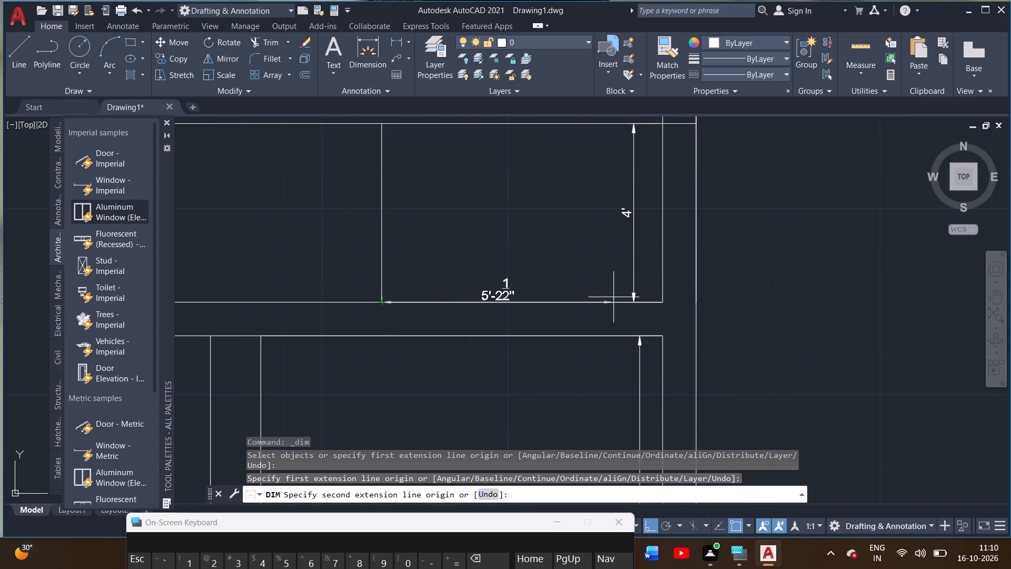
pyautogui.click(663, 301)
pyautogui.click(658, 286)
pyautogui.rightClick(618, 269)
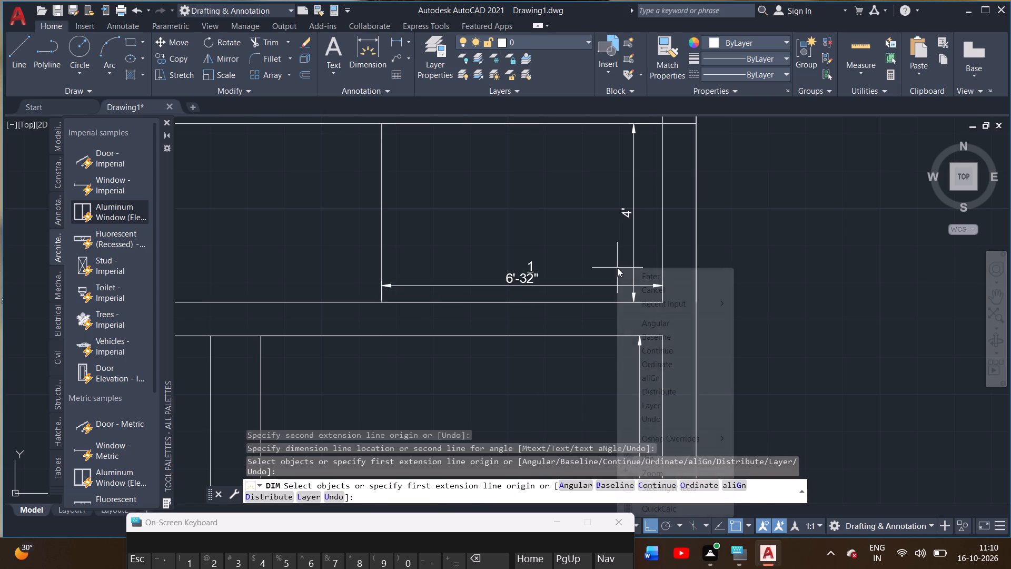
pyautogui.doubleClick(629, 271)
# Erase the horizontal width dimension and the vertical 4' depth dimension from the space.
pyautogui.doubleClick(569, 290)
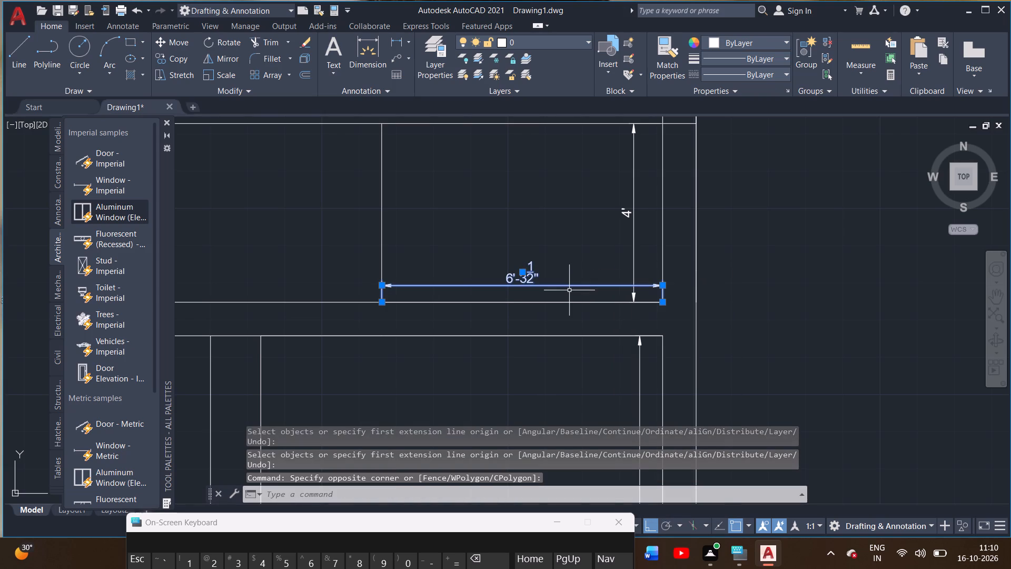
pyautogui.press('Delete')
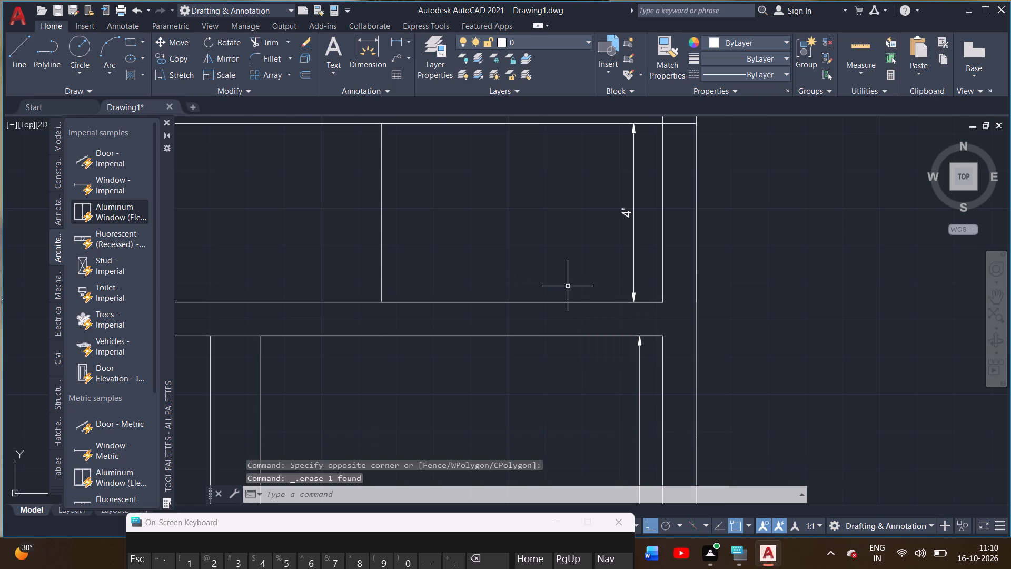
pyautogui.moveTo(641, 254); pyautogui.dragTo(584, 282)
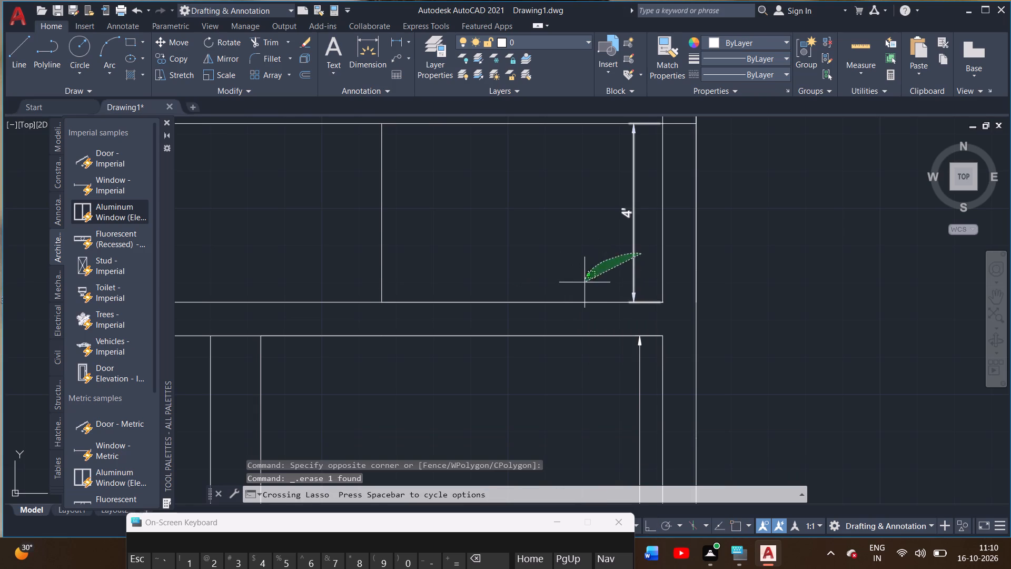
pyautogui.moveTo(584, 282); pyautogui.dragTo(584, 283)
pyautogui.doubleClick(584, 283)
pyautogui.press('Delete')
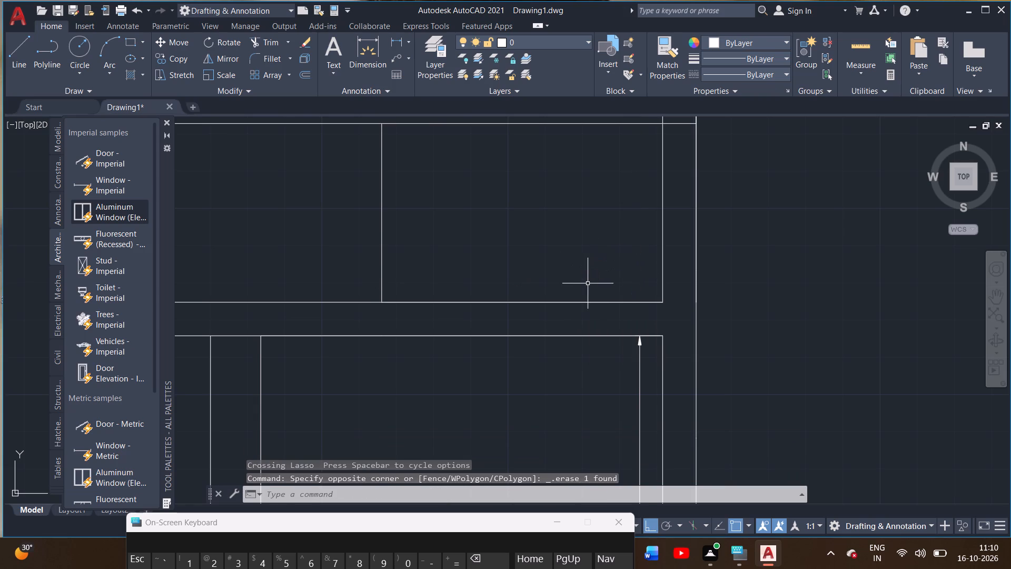
# Check the width left of the divider from the space's lower left inner corner, without placing a dimension.
pyautogui.scroll(-1, 542, 263)
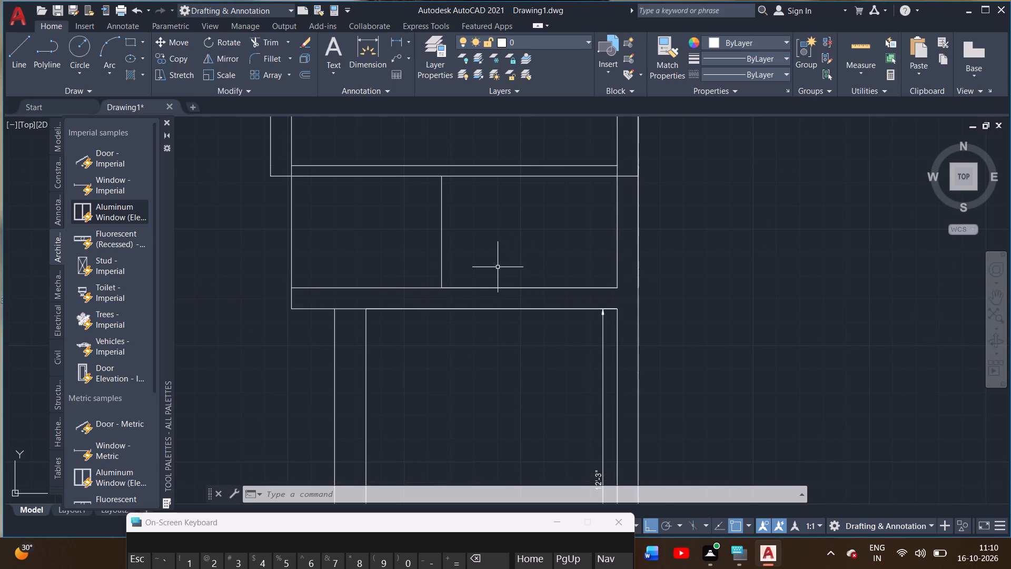
pyautogui.click(367, 66)
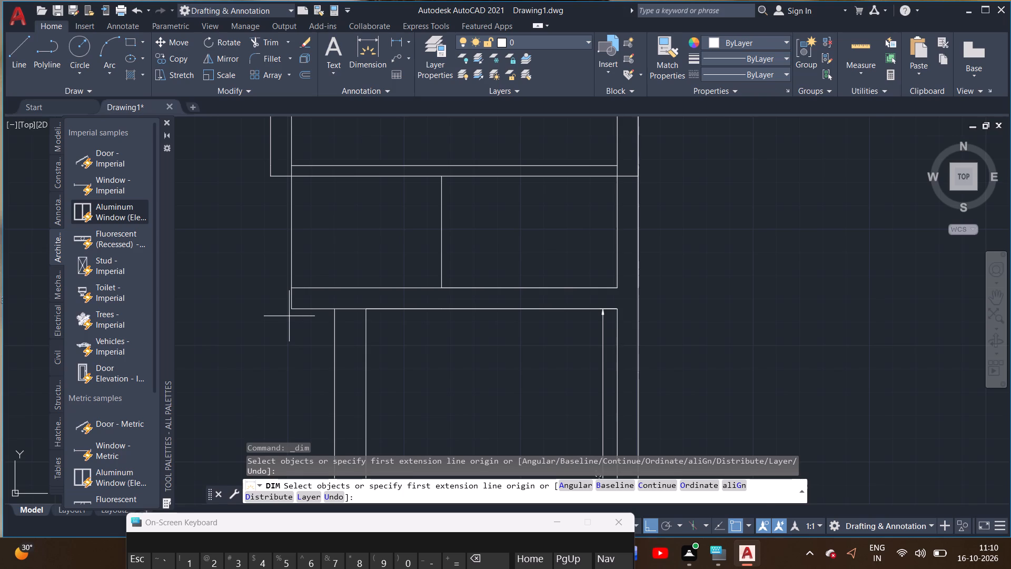
pyautogui.scroll(1, 289, 316)
pyautogui.click(291, 270)
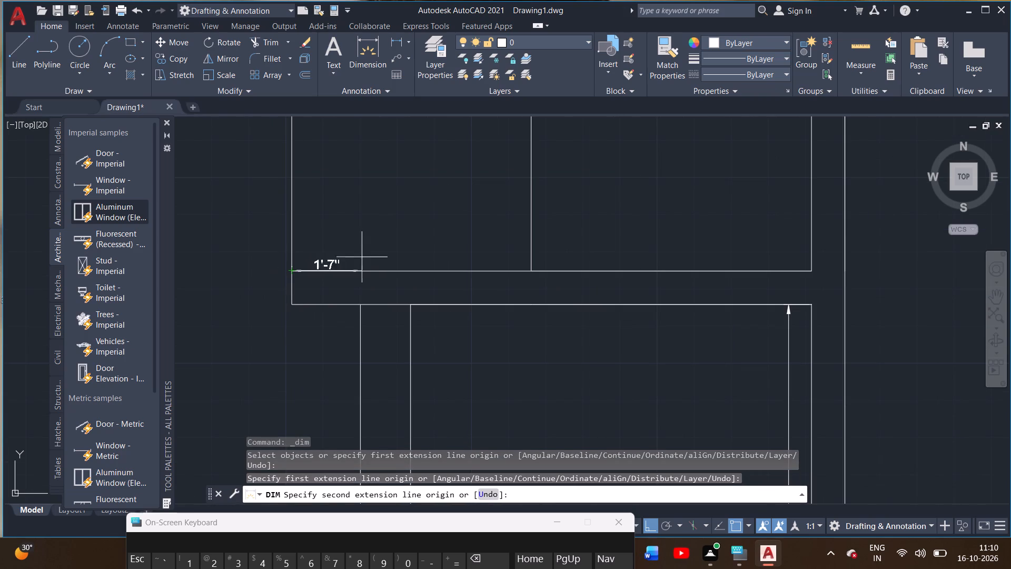
pyautogui.rightClick(486, 261)
pyautogui.doubleClick(509, 268)
pyautogui.scroll(-1, 437, 257)
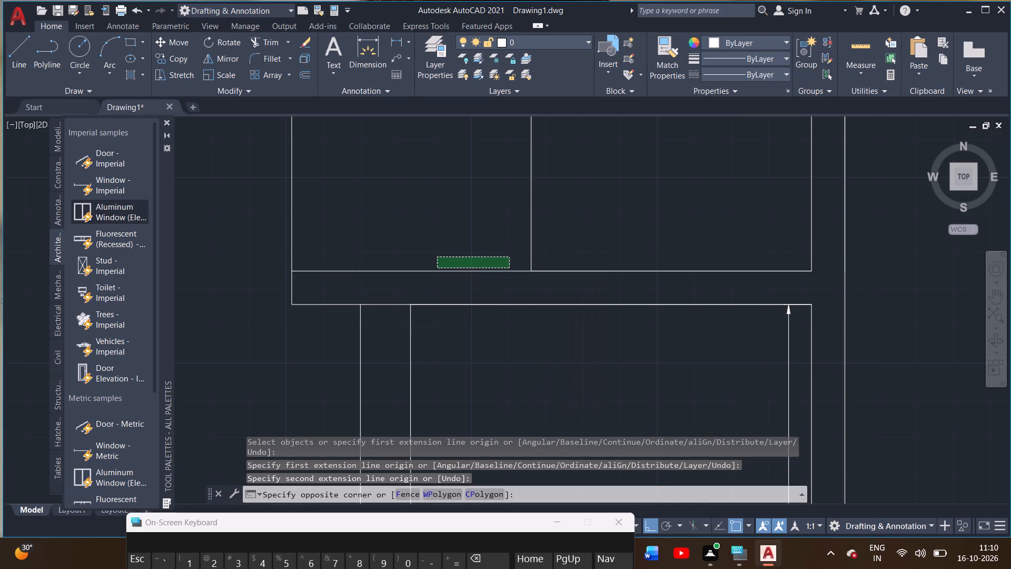
pyautogui.moveTo(437, 257); pyautogui.dragTo(437, 276, button='middle')
pyautogui.rightClick(445, 252)
pyautogui.click(465, 229)
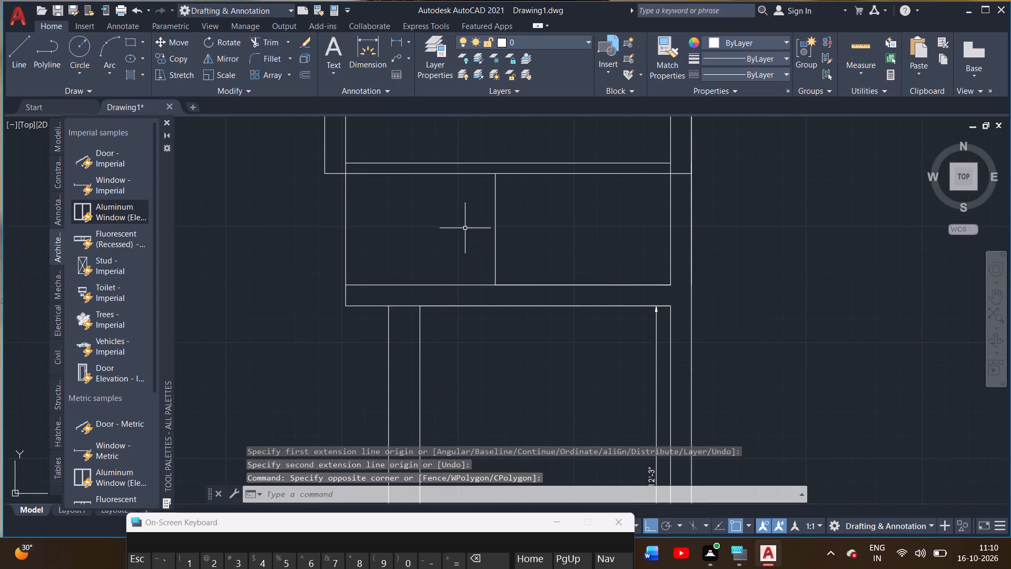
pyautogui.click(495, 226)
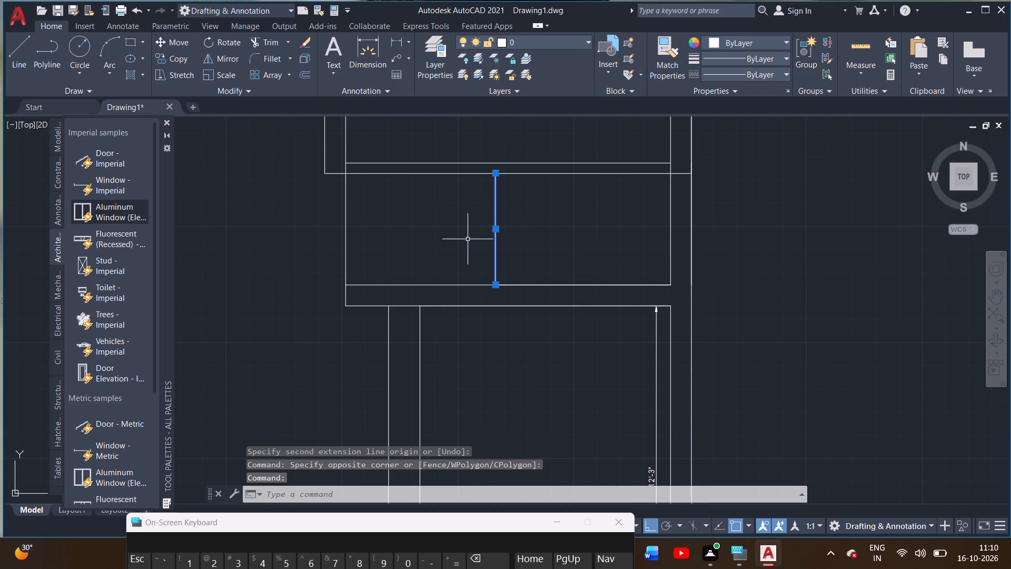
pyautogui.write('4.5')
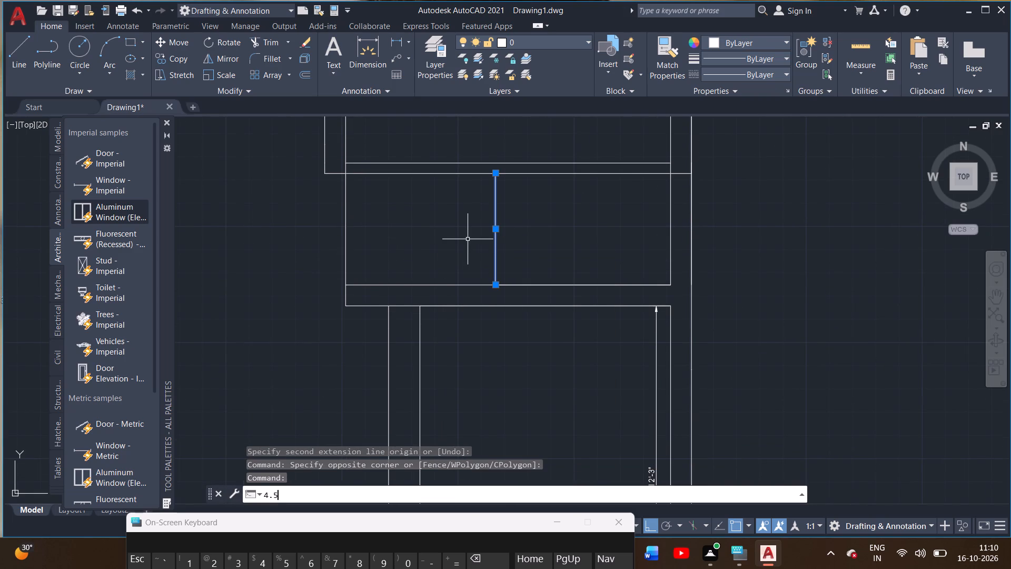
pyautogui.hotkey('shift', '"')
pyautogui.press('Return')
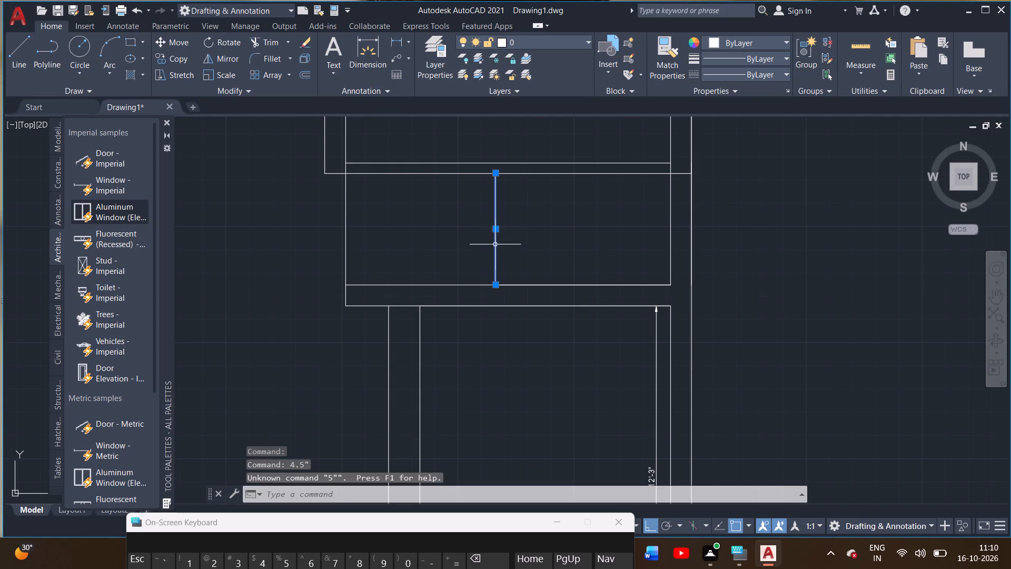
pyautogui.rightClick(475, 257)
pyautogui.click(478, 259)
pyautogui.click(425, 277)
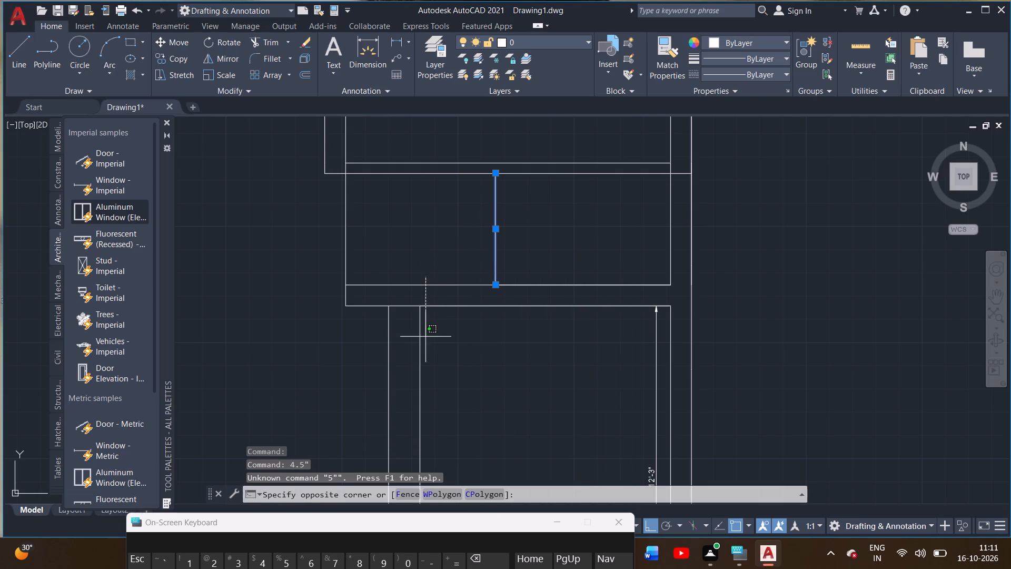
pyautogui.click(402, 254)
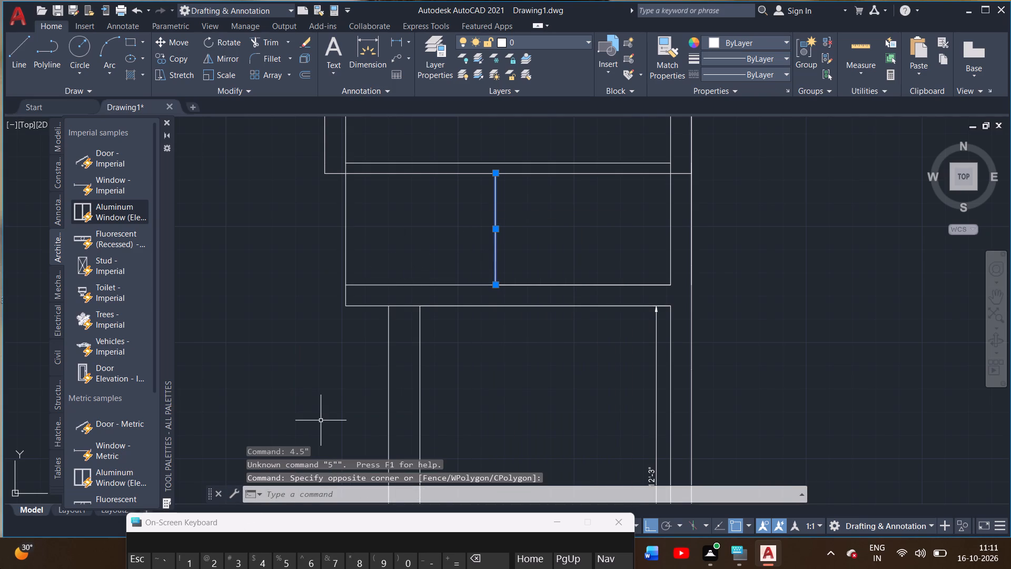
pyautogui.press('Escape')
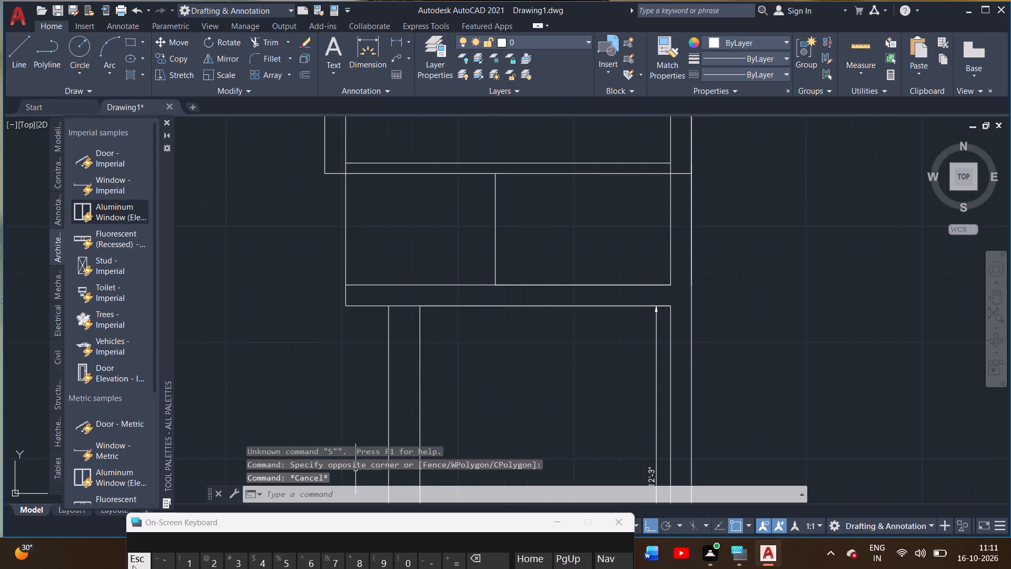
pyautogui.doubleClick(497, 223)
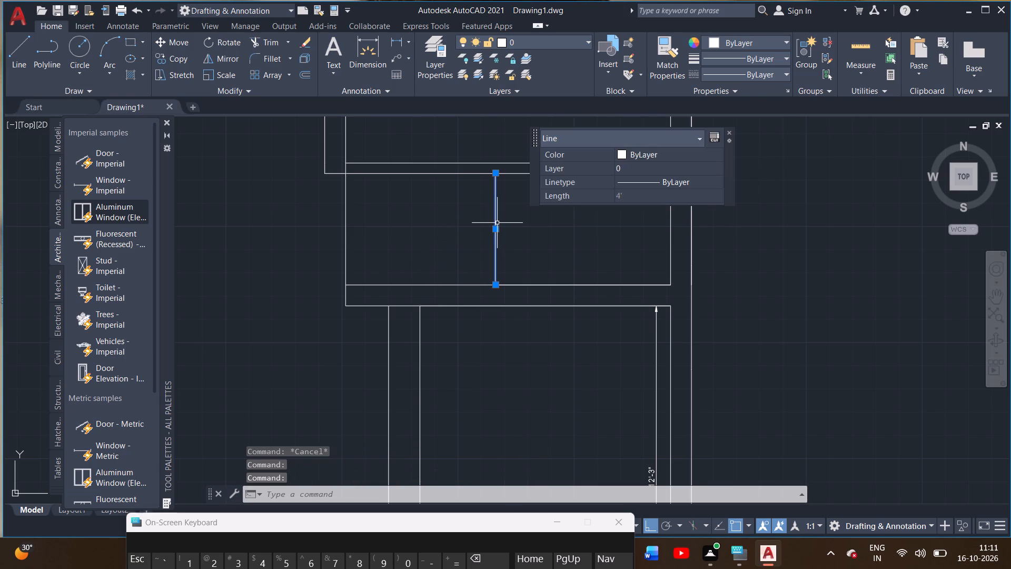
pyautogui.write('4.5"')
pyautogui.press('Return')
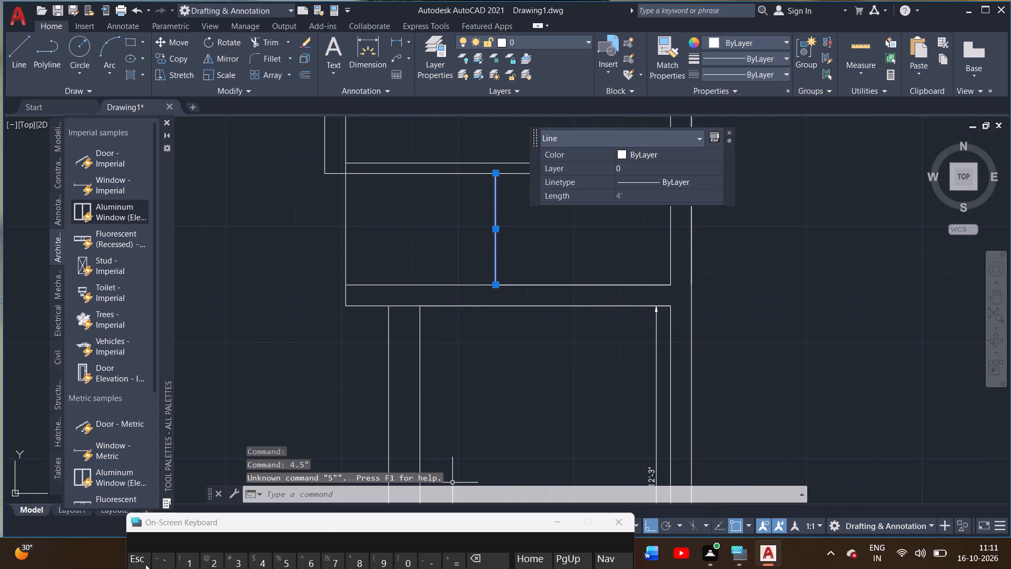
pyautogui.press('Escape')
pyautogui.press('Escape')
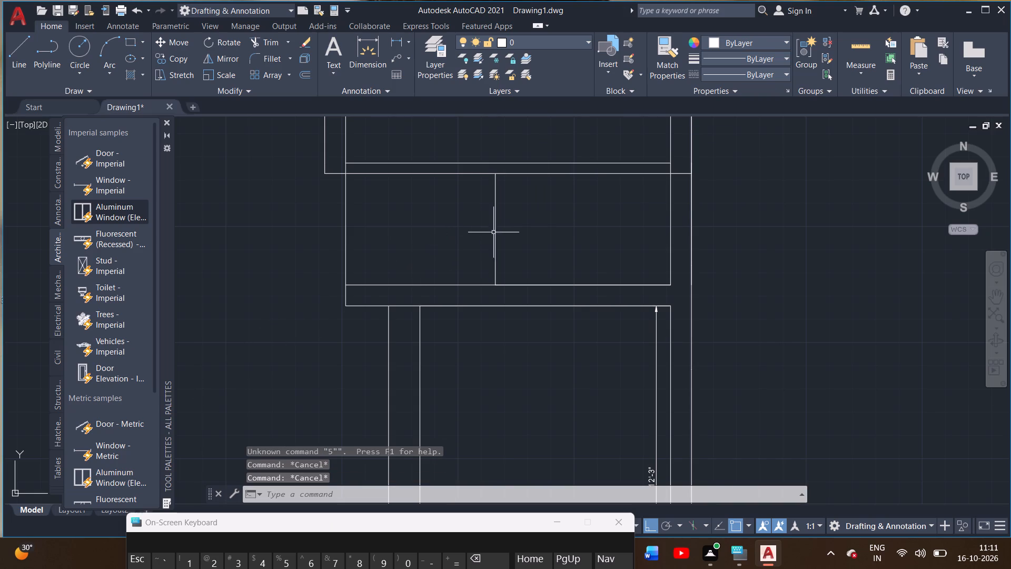
# Offset the vertical divider in the 4' deep space by 4.5" toward the left to form the partition wall.
pyautogui.click(495, 232)
pyautogui.write('off')
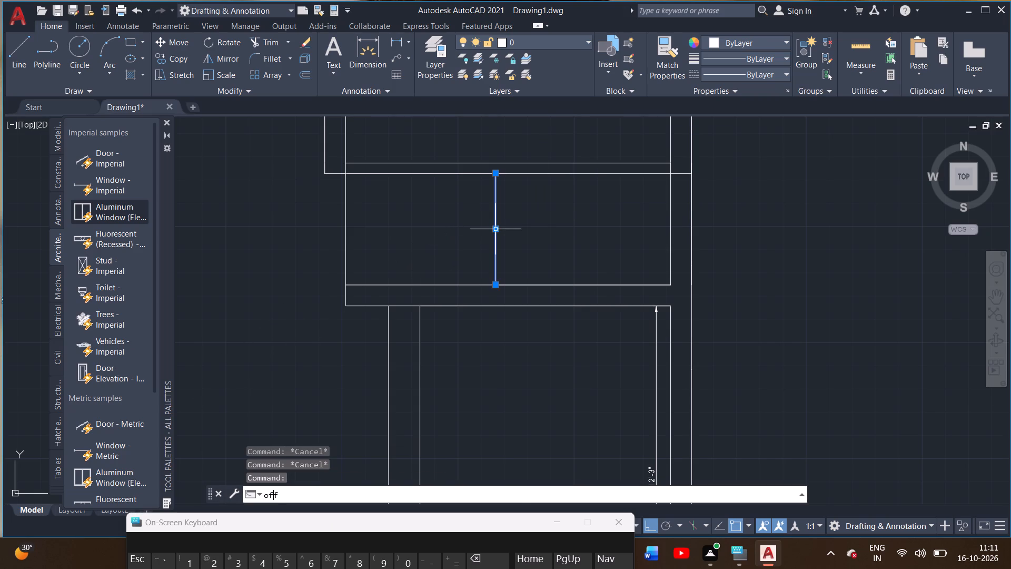
pyautogui.press('Return')
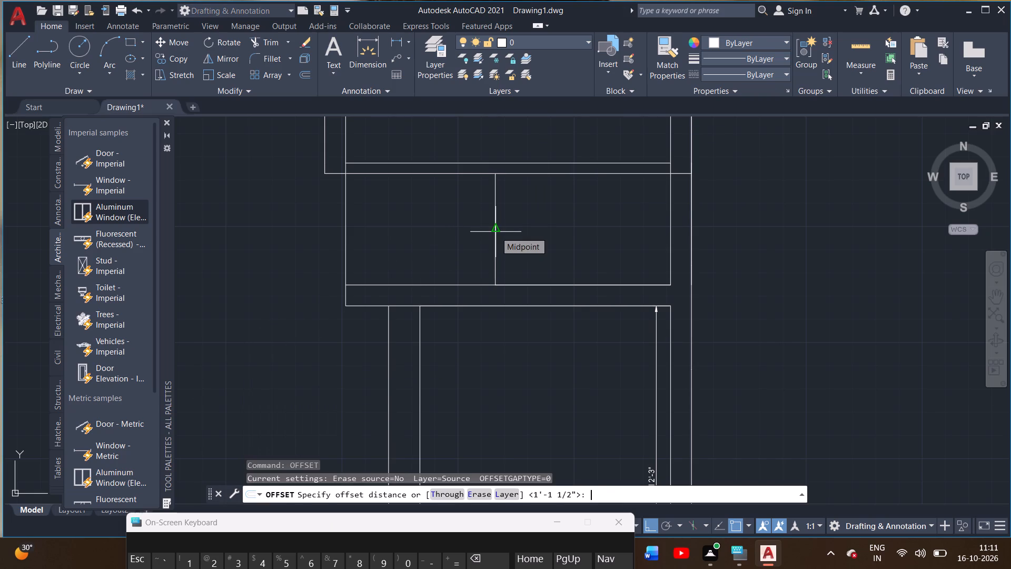
pyautogui.write('4.5')
pyautogui.hotkey('shift', '"')
pyautogui.press('Return')
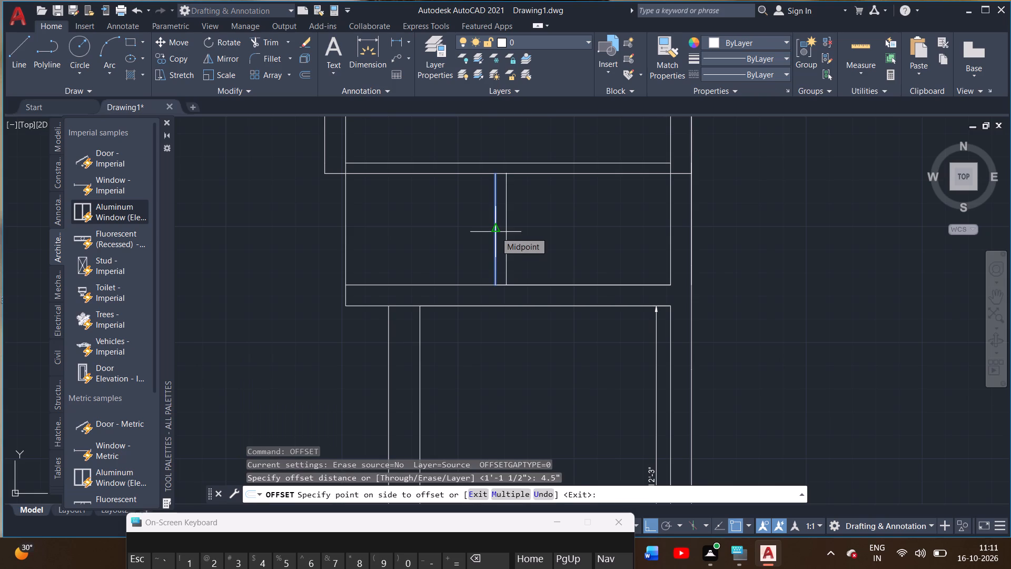
pyautogui.click(442, 199)
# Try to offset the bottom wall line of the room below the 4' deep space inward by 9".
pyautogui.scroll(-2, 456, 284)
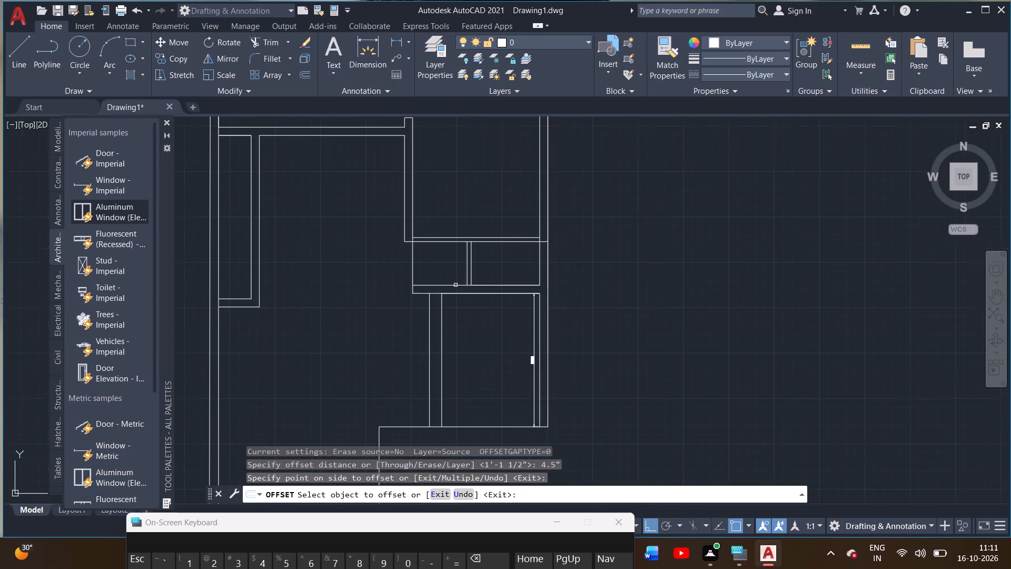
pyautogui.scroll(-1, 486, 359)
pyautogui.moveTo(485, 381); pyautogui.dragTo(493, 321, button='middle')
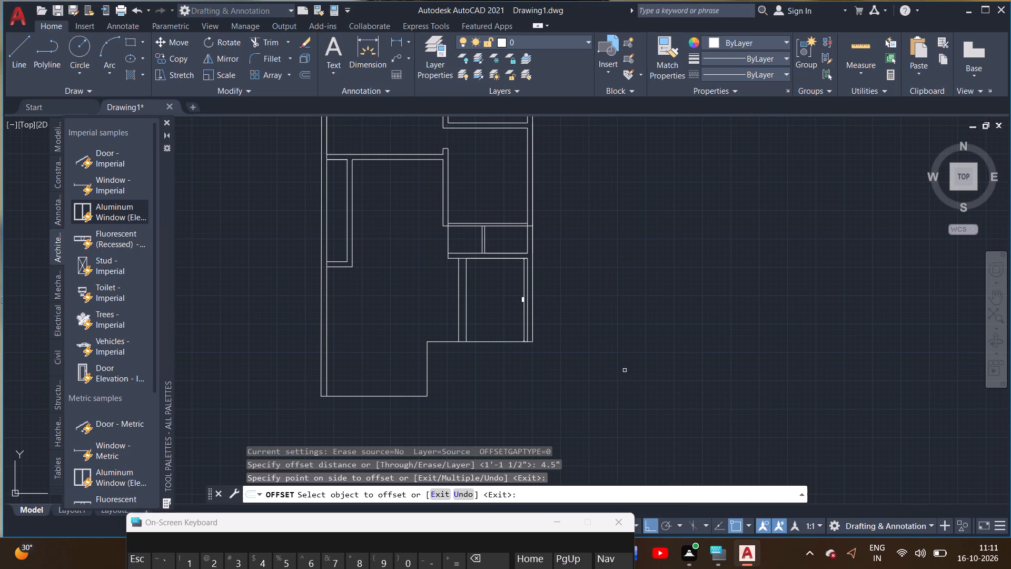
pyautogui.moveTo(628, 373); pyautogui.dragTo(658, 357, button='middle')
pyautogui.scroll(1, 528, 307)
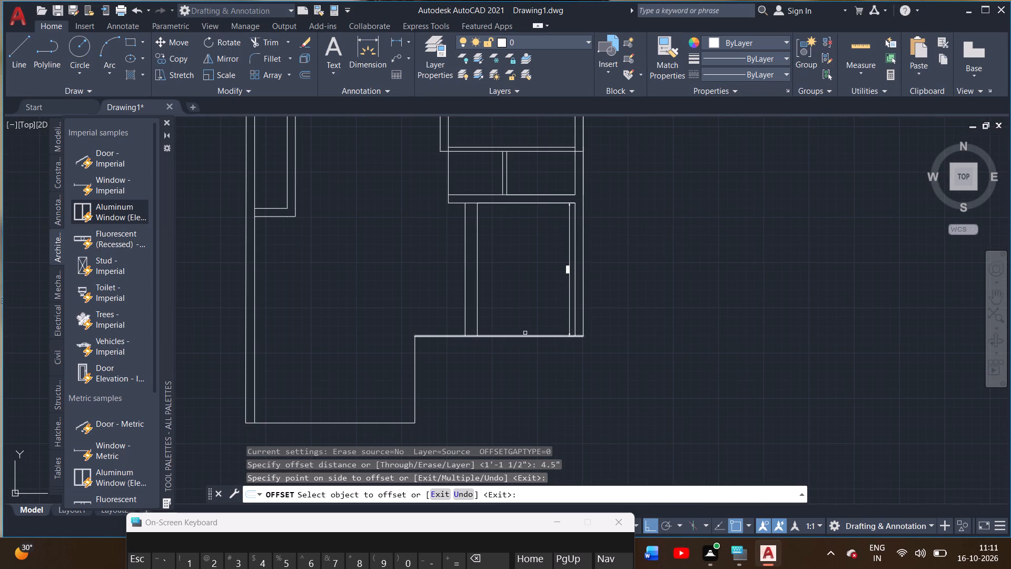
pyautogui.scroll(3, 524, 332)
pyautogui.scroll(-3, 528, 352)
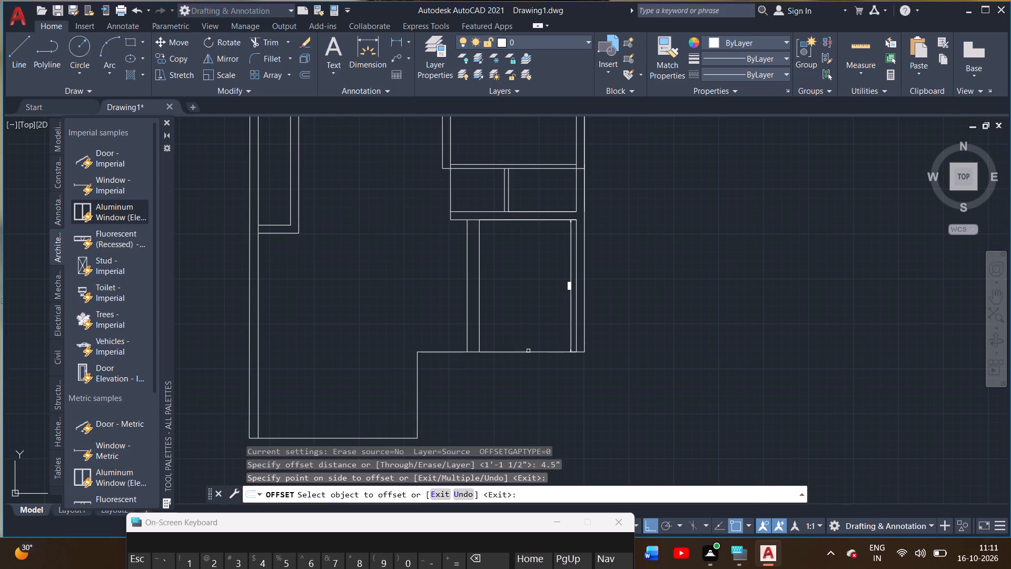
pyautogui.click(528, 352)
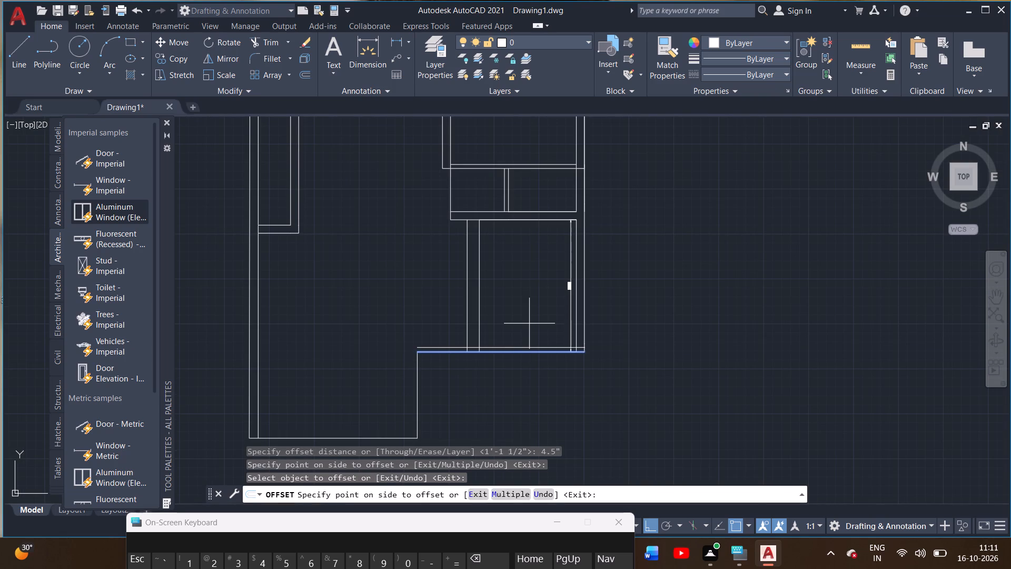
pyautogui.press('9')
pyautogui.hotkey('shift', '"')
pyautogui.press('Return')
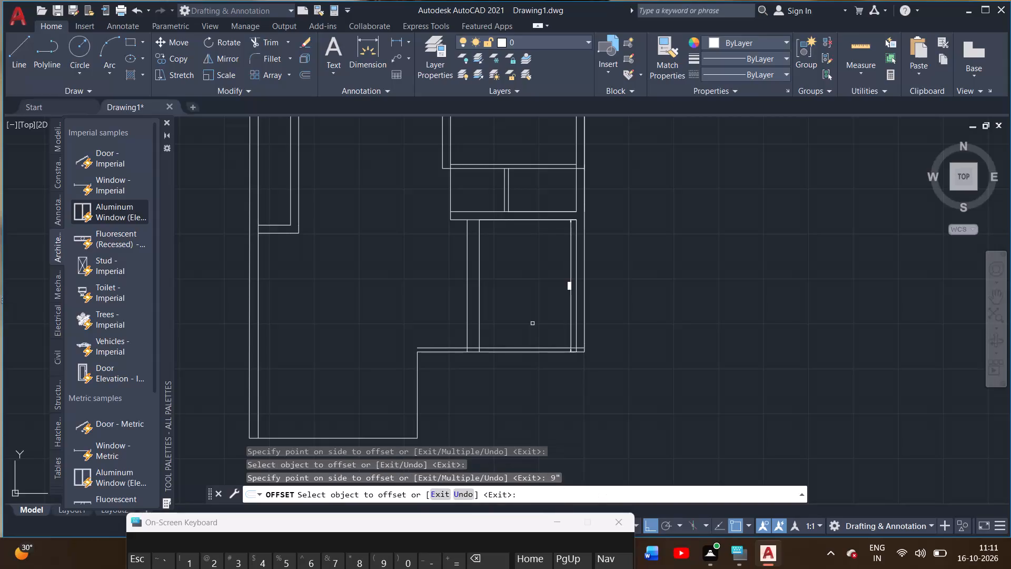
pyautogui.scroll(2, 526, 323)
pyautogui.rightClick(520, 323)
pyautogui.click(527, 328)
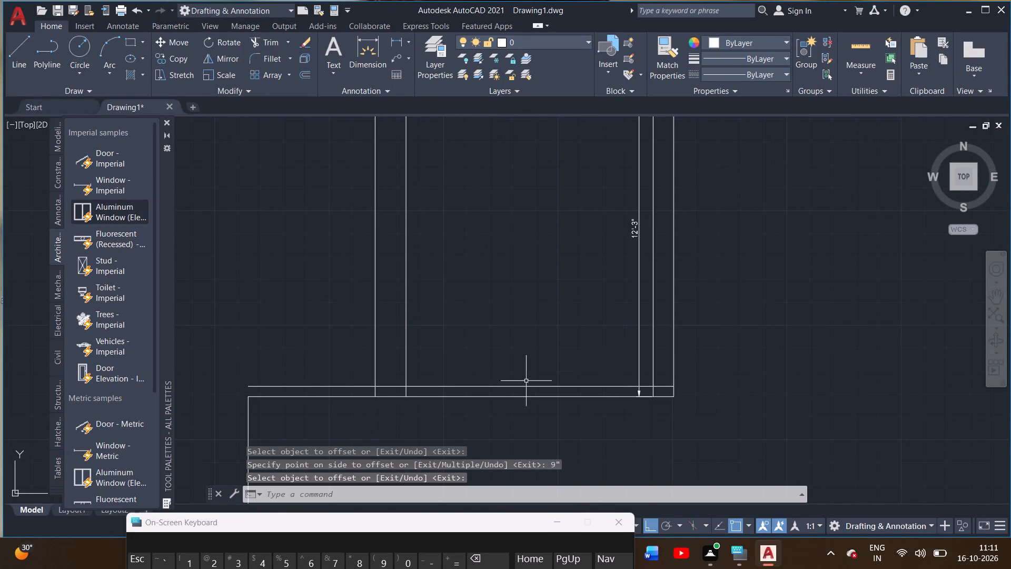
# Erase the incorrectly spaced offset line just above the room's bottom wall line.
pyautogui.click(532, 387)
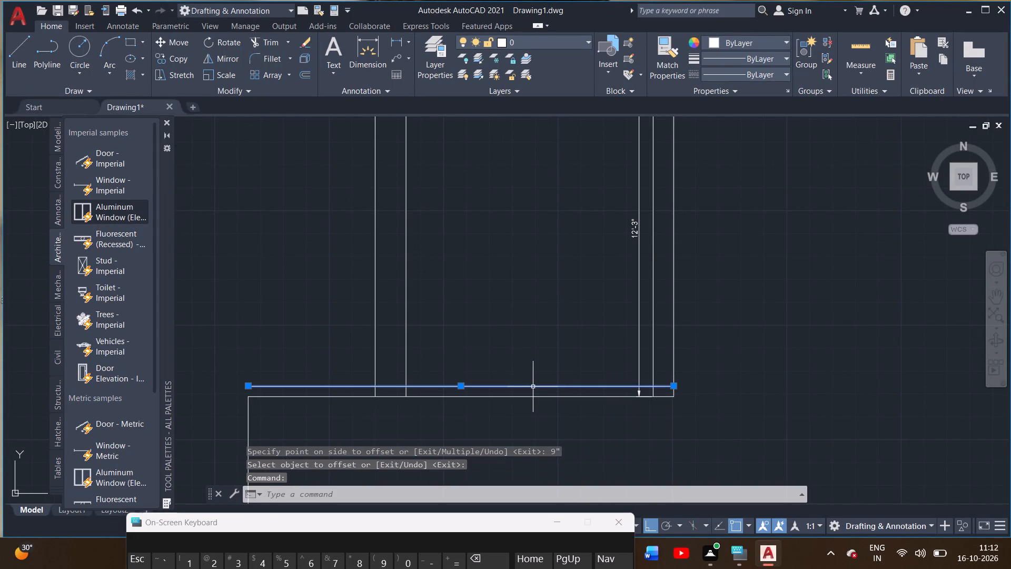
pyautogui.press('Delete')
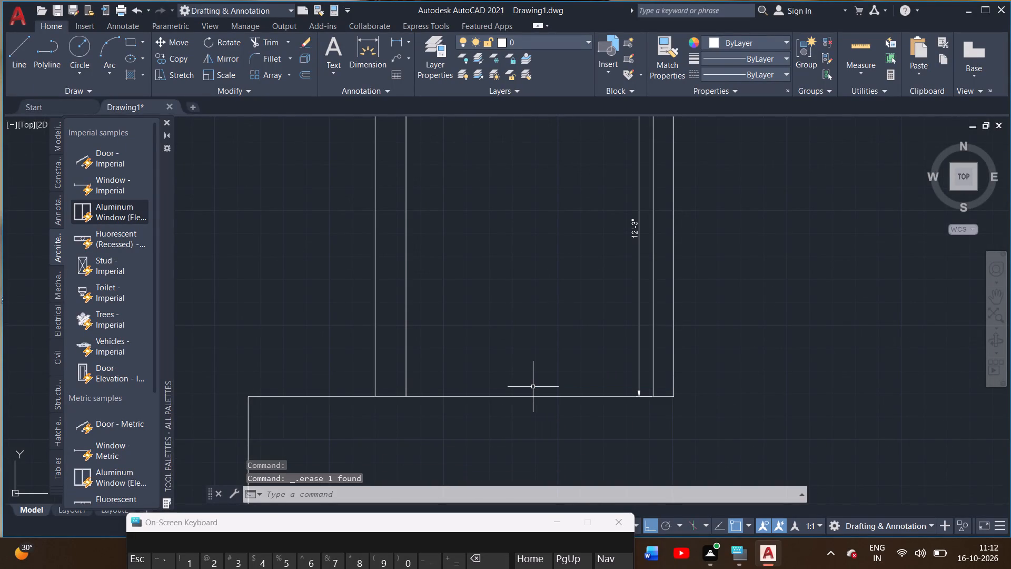
# Offset the bottom wall line of the room below the 4' deep space upward by 9".
pyautogui.doubleClick(534, 397)
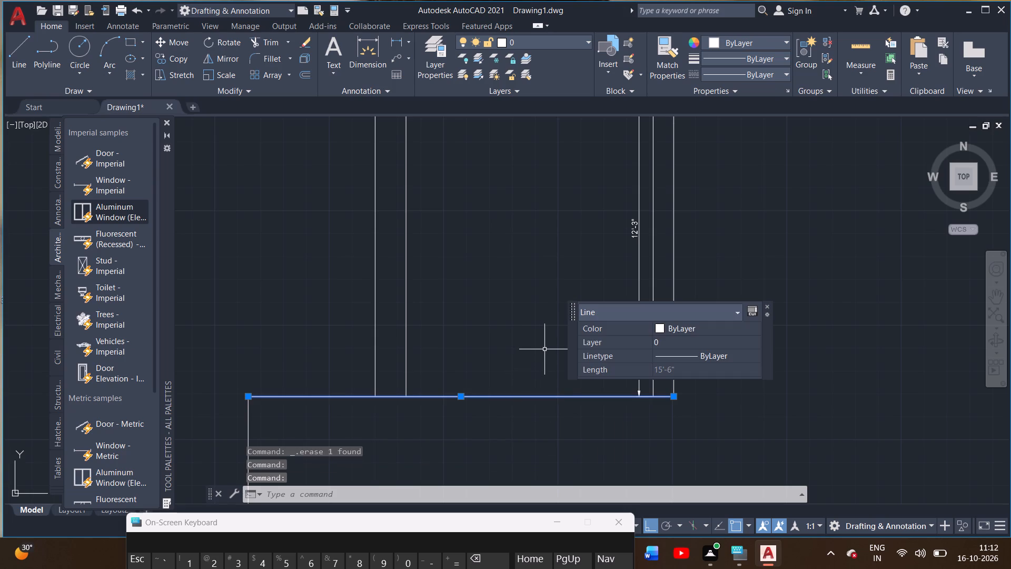
pyautogui.write('offg')
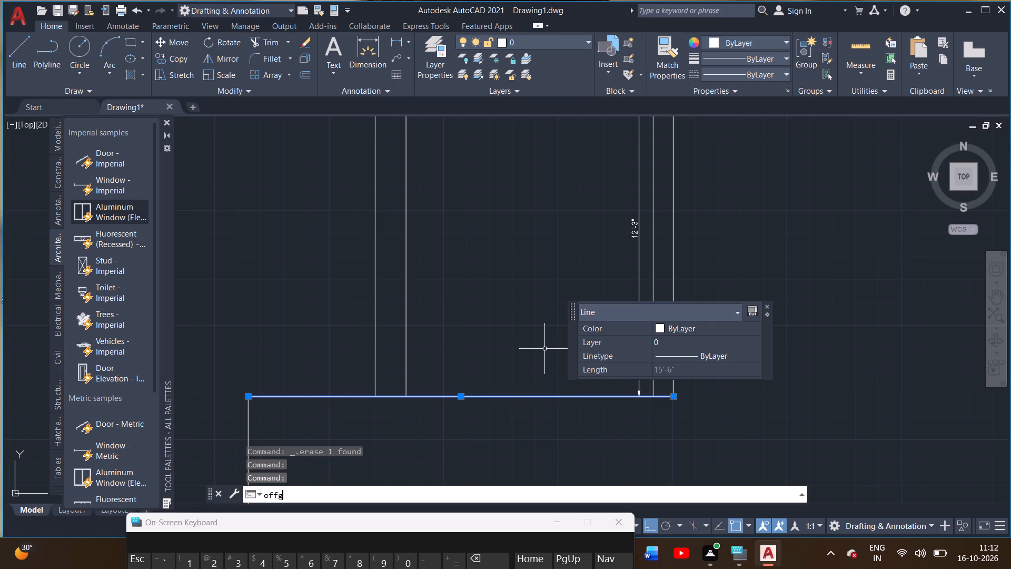
pyautogui.press('BackSpace')
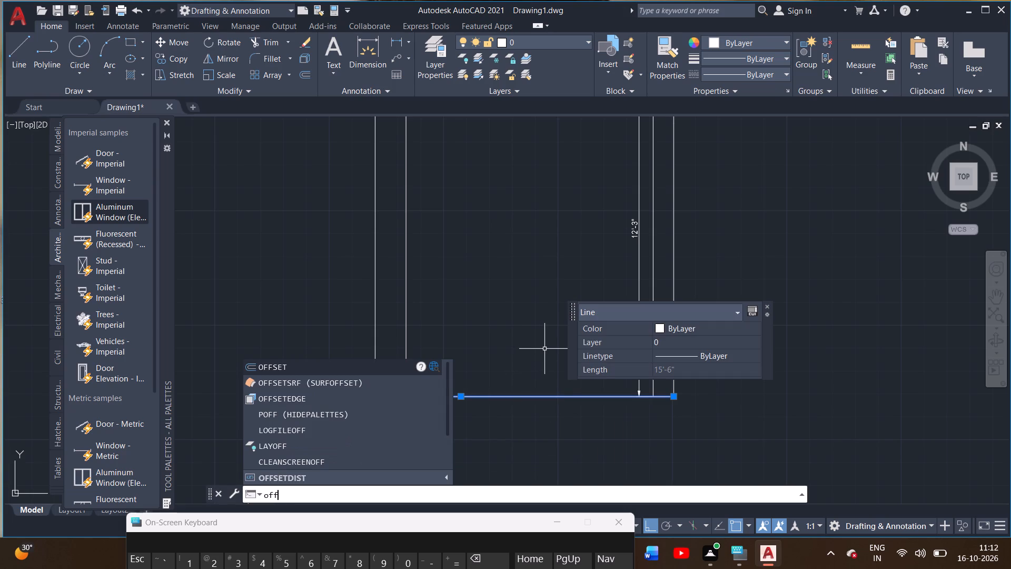
pyautogui.press('Return')
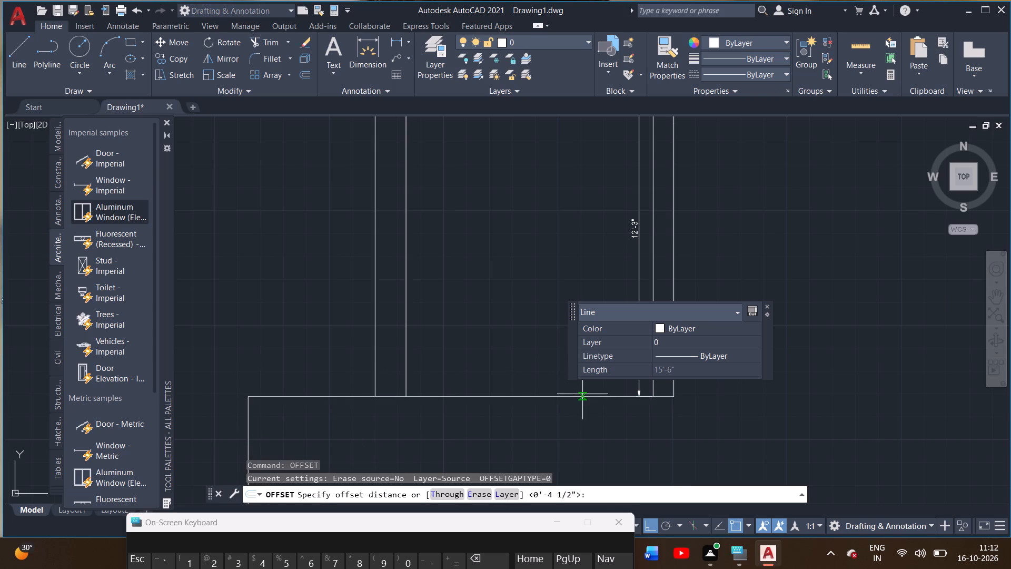
pyautogui.press('9')
pyautogui.hotkey('shift', '"')
pyautogui.press('Return')
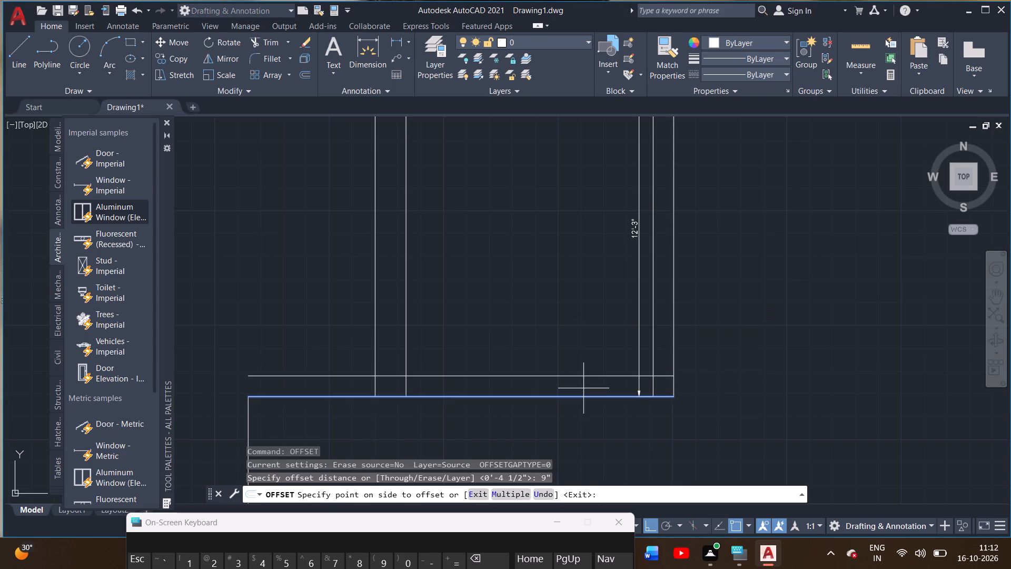
pyautogui.click(477, 346)
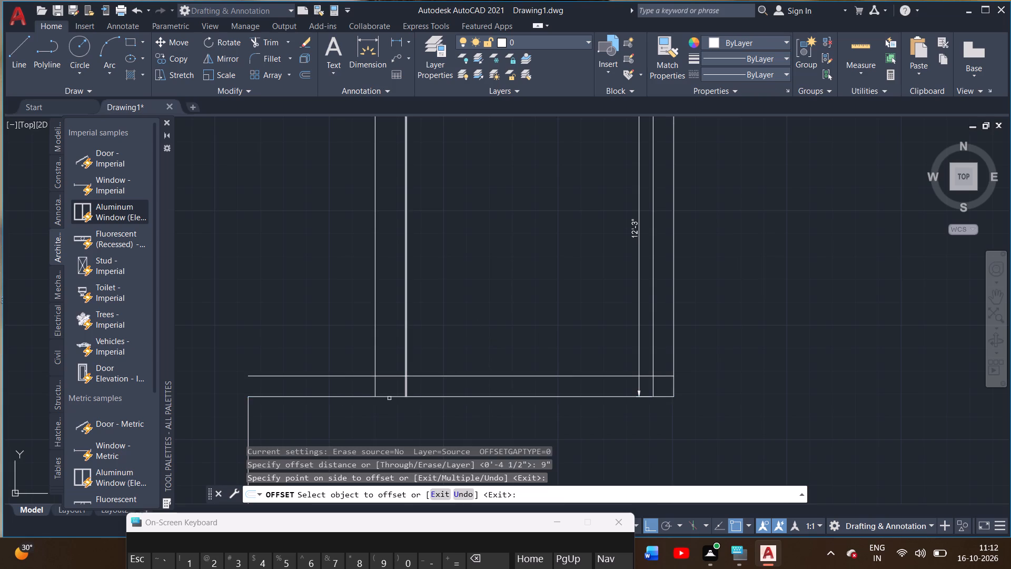
pyautogui.scroll(-1, 289, 403)
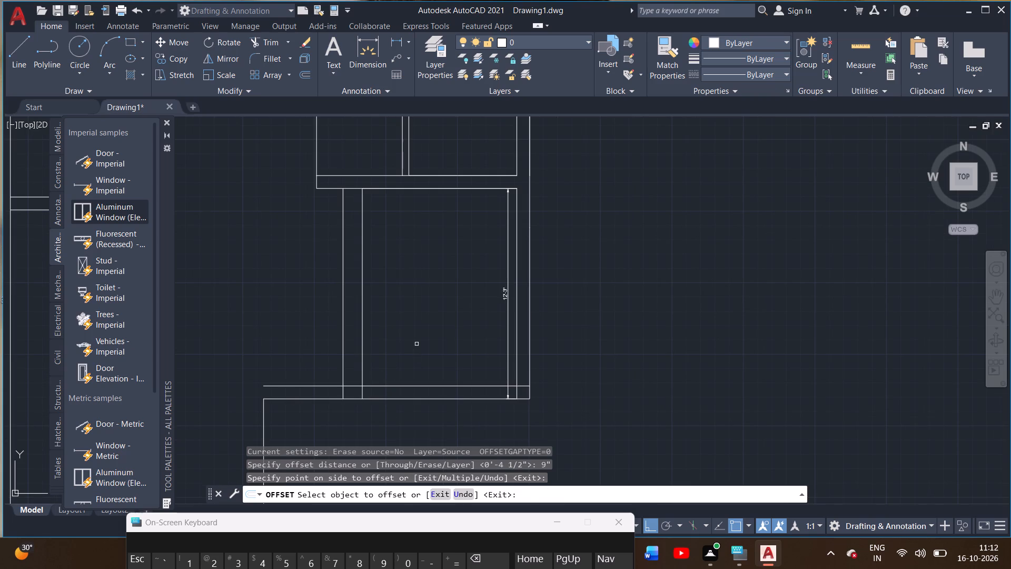
pyautogui.rightClick(412, 344)
pyautogui.click(421, 348)
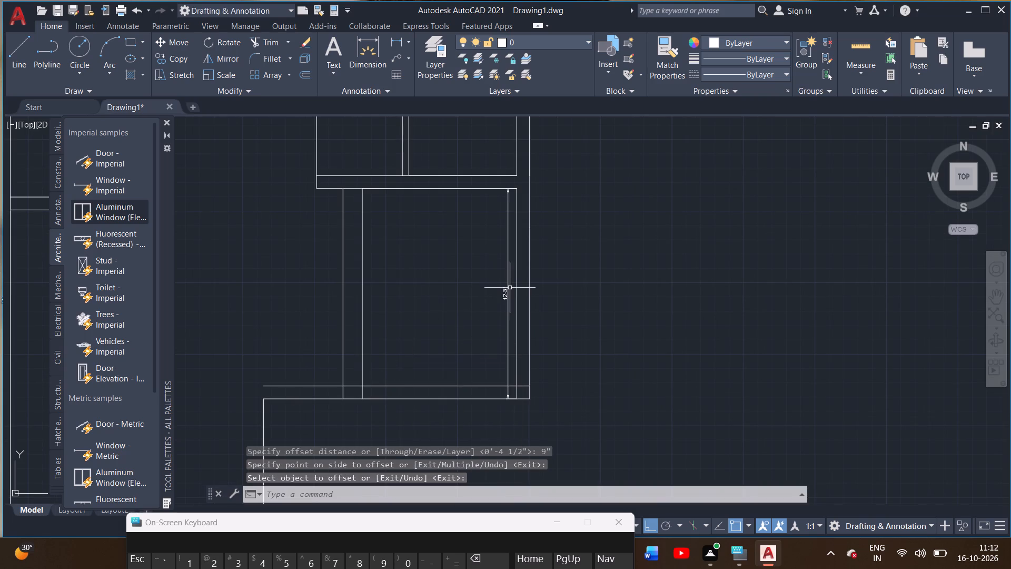
# Erase the vertical 12'-3" dimension beside the room's inner right wall.
pyautogui.click(508, 288)
pyautogui.press('Delete')
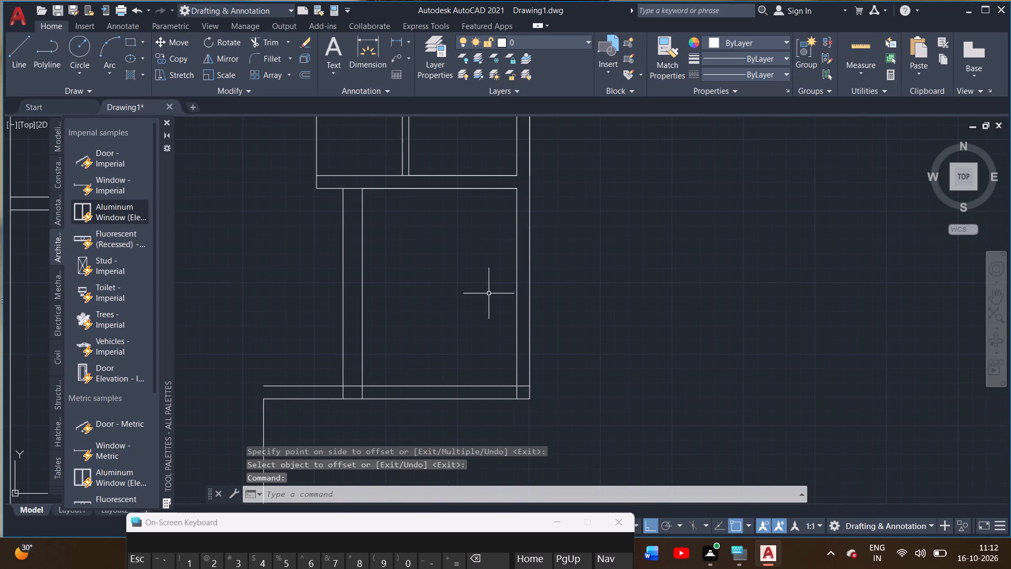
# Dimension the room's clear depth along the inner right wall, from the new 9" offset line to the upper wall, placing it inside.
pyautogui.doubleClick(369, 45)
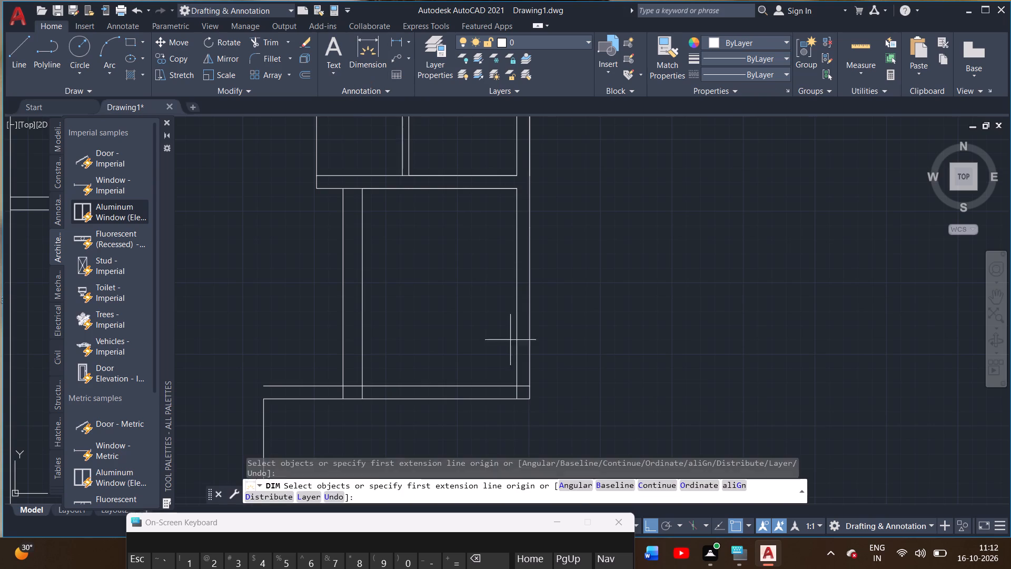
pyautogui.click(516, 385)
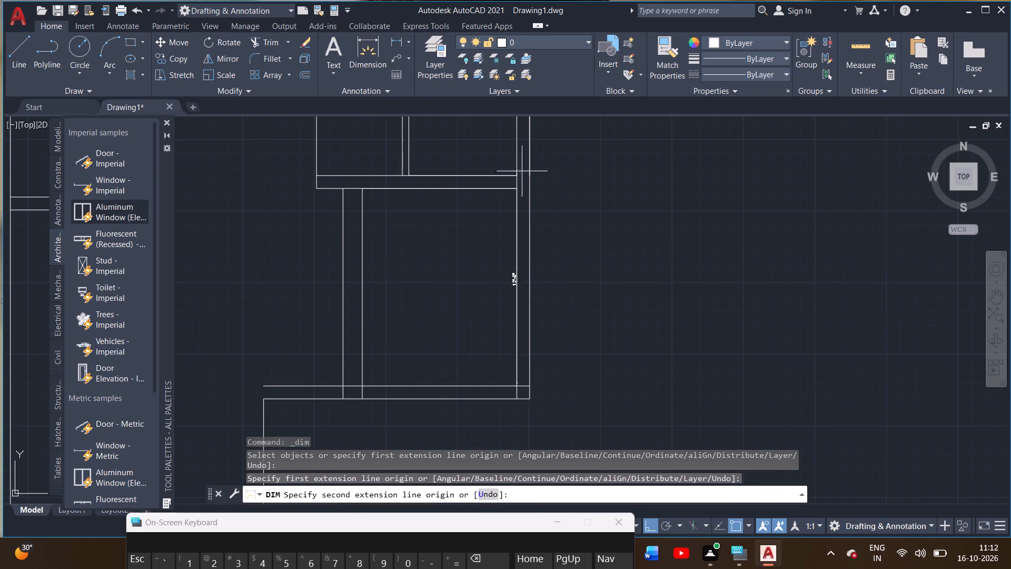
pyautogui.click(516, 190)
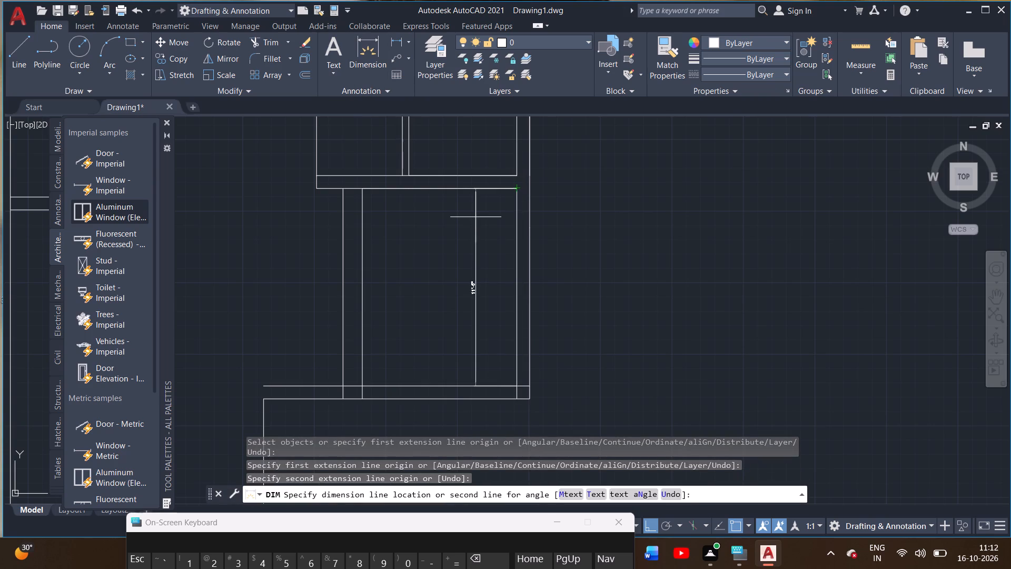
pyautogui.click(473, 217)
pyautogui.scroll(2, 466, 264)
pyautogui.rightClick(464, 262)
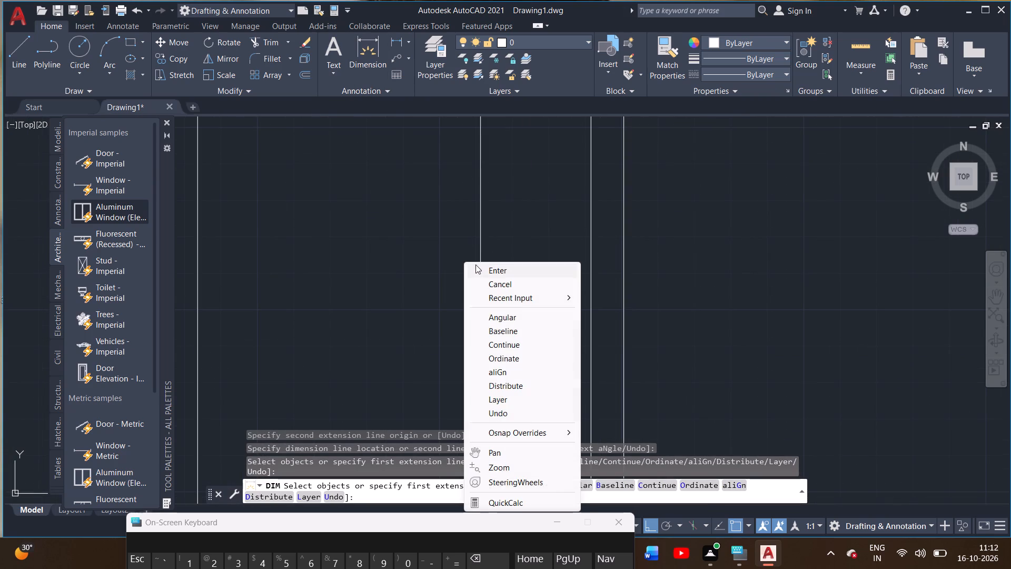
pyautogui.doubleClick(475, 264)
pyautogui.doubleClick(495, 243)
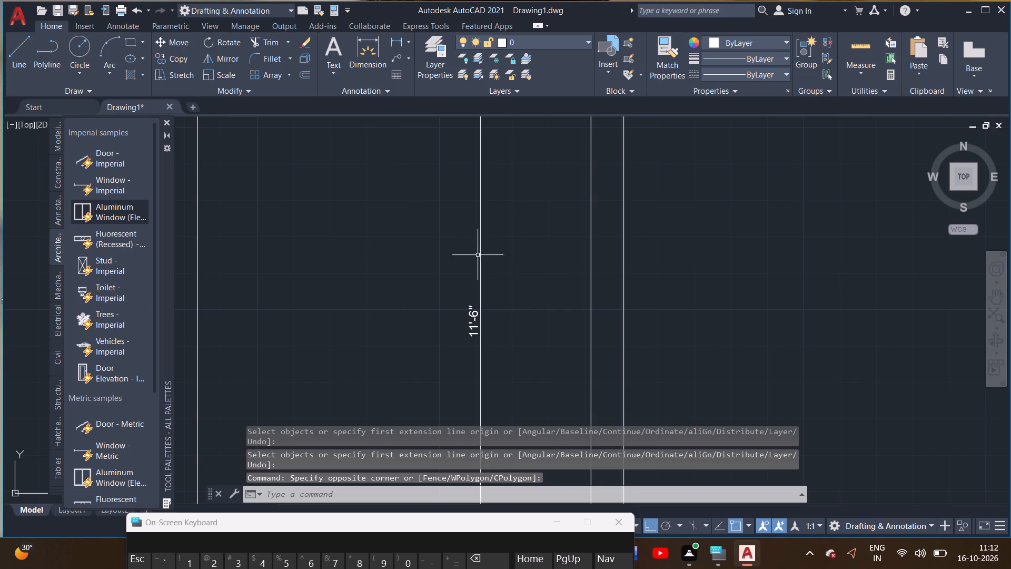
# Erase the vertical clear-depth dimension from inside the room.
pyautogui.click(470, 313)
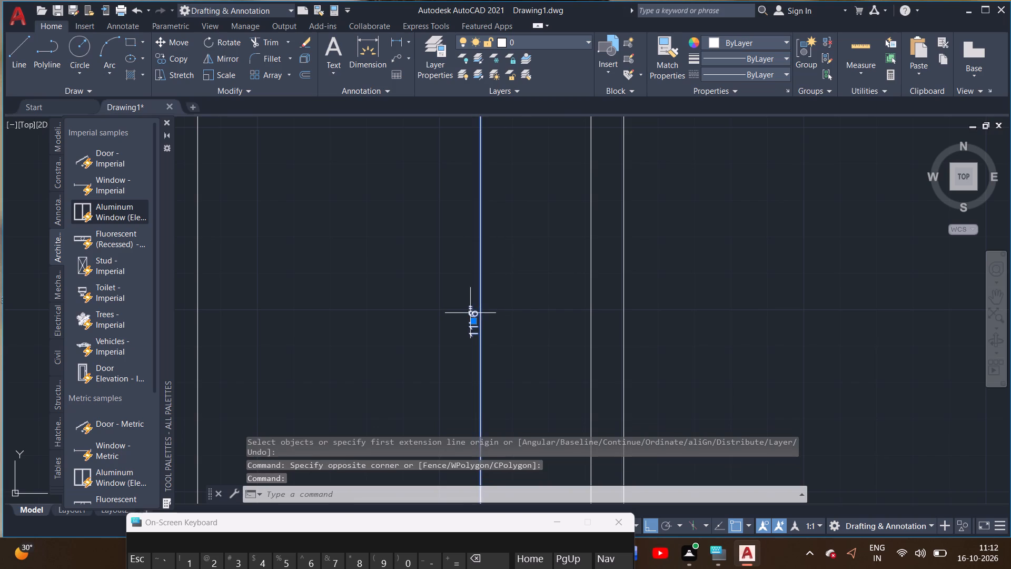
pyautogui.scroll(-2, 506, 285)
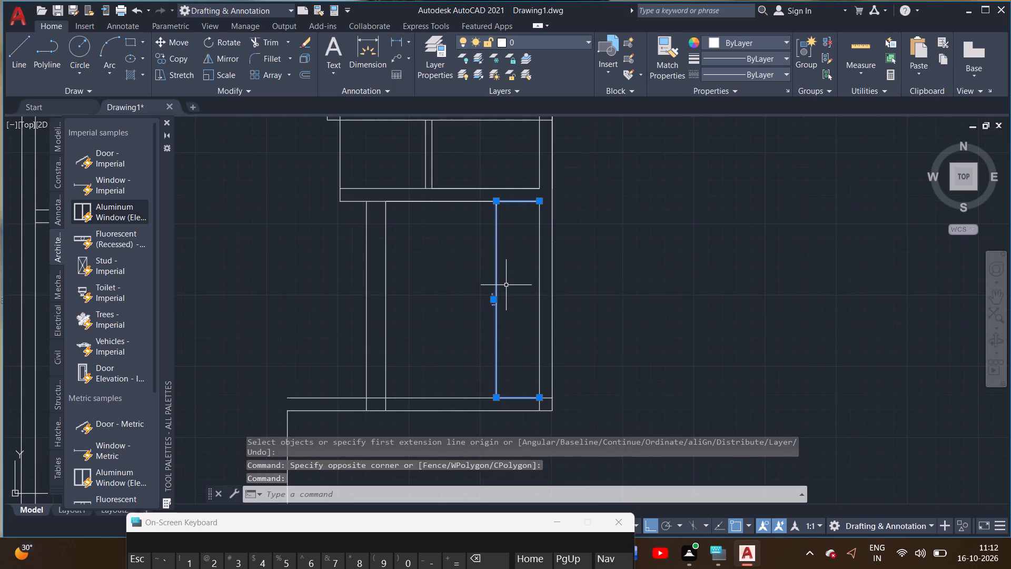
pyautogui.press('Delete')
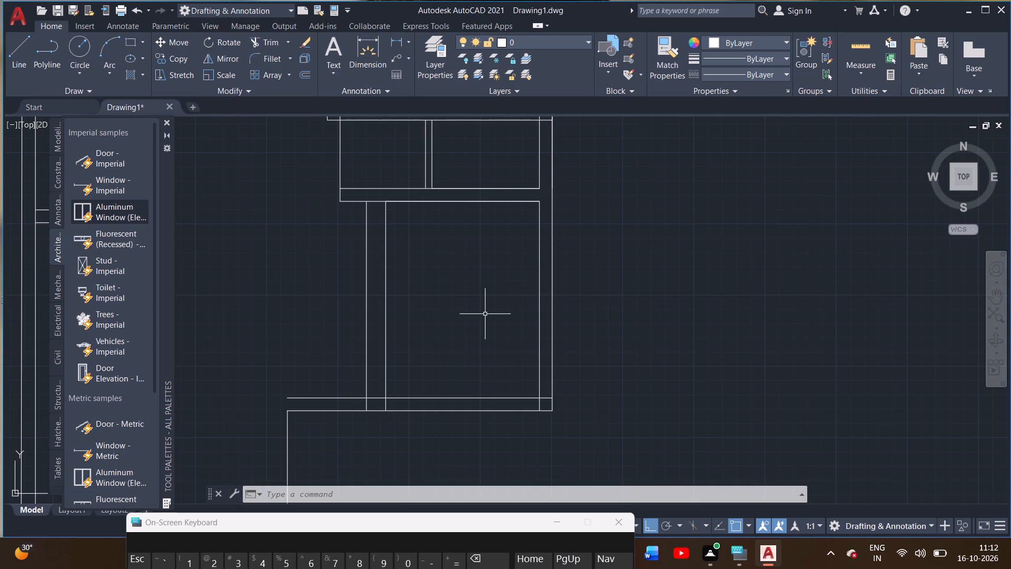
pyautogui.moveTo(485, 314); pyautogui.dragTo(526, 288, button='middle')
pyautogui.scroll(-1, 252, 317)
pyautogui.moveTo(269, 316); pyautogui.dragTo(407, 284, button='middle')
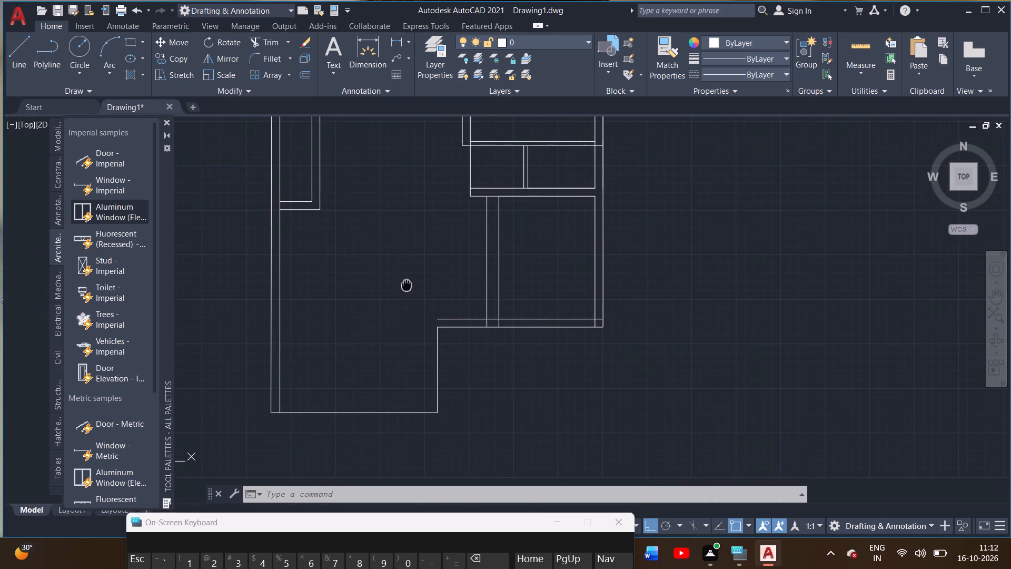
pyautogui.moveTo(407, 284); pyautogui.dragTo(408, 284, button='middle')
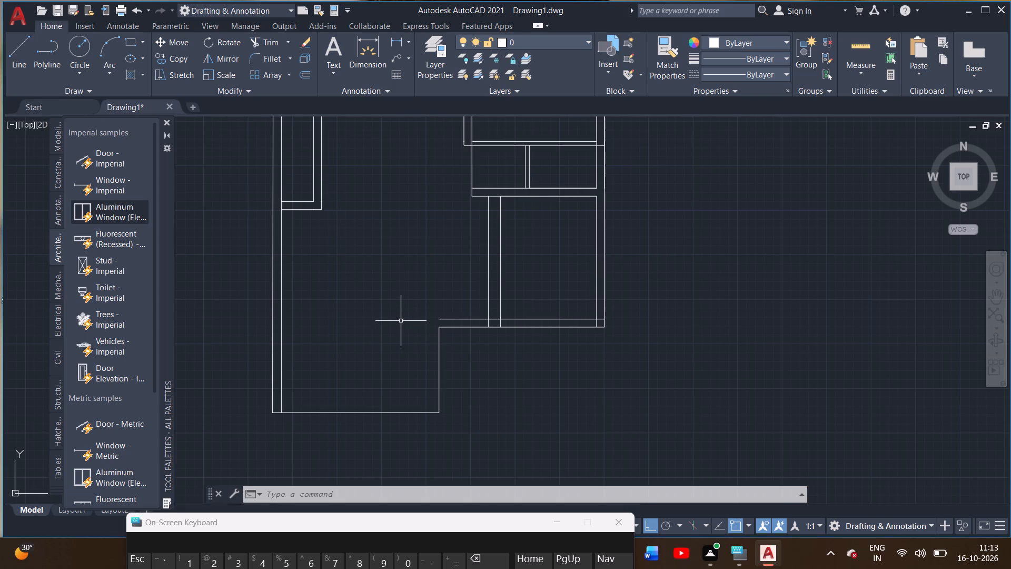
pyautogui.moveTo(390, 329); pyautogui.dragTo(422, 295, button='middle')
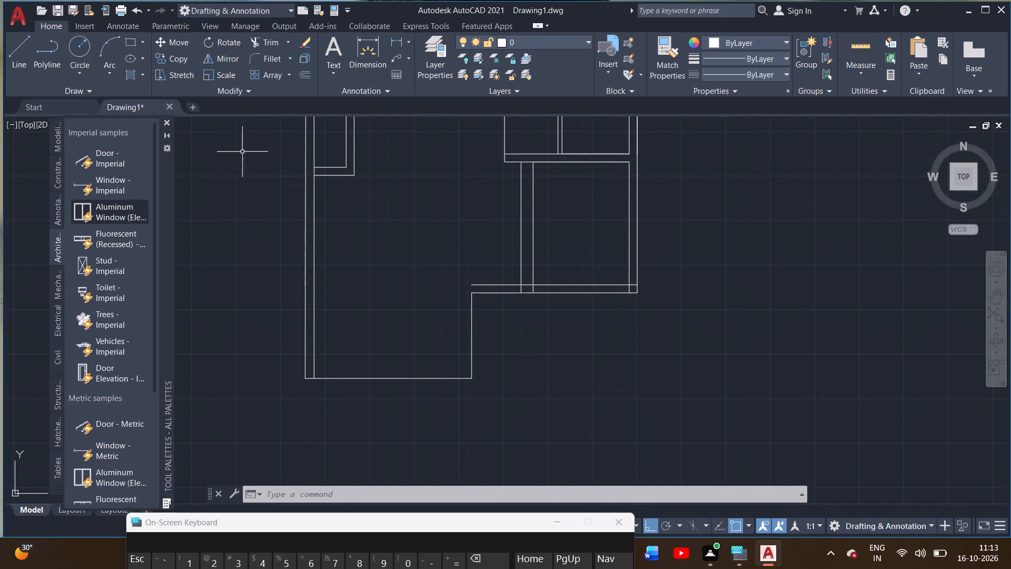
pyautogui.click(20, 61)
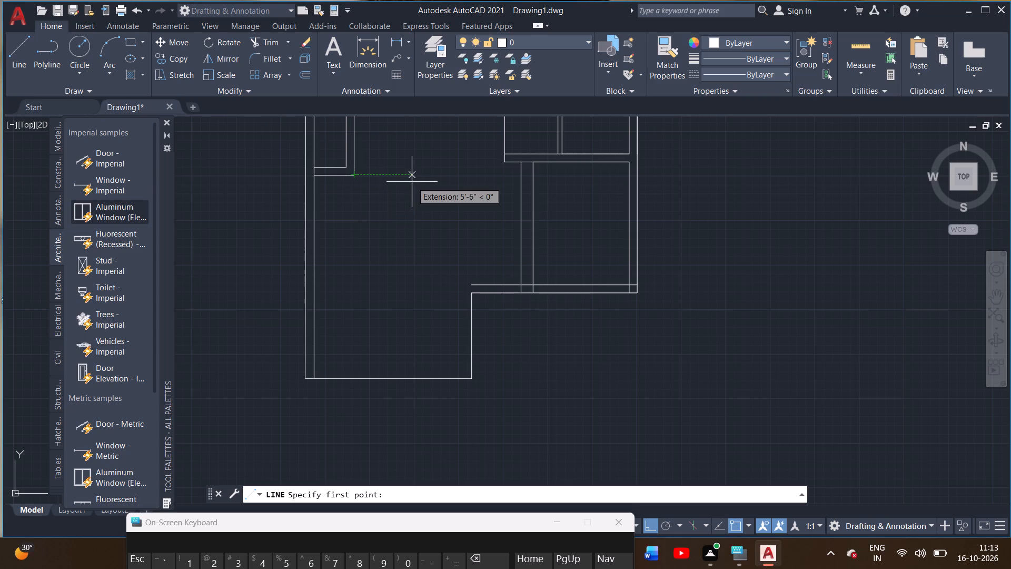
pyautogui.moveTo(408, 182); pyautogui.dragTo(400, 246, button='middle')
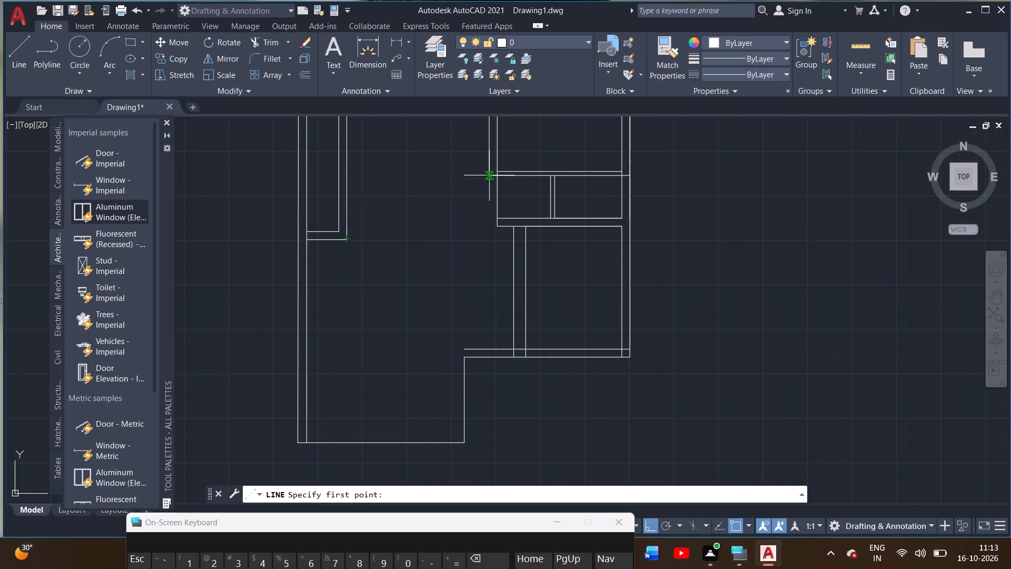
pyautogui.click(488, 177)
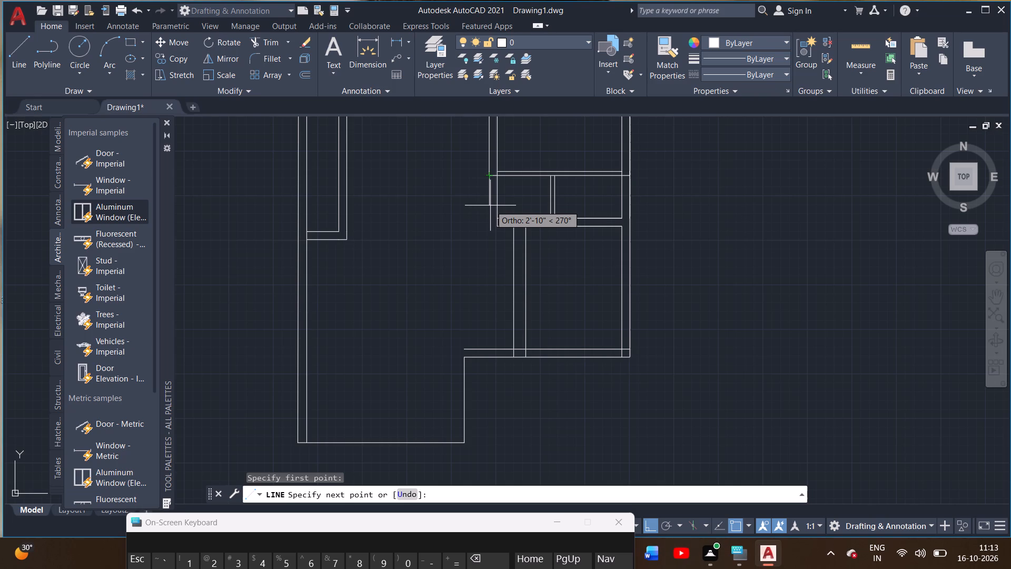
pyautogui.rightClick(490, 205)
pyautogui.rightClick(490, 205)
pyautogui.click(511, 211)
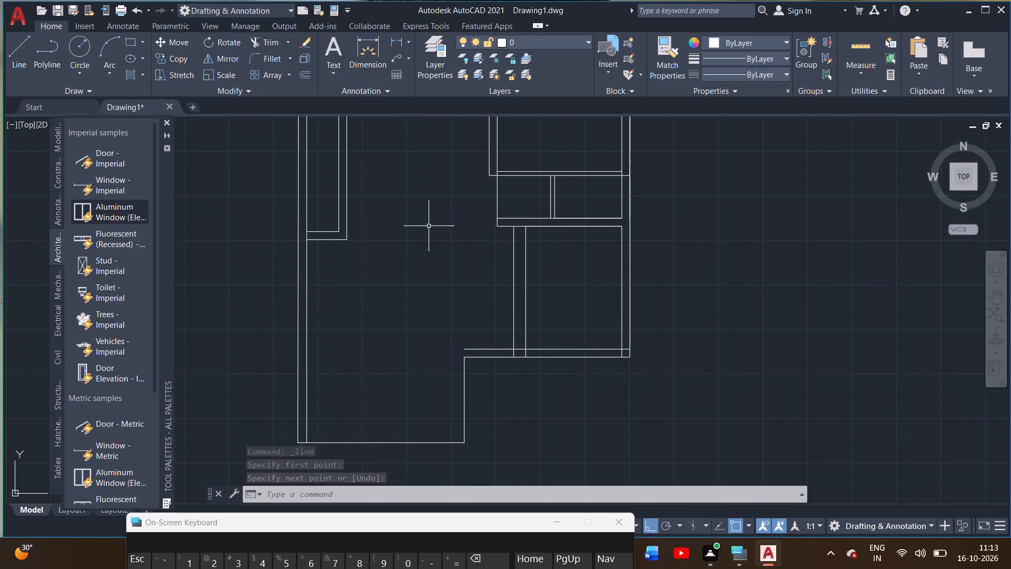
# Erase the short vertical line closing the west end of the 4' deep space.
pyautogui.scroll(1, 487, 195)
pyautogui.moveTo(486, 195); pyautogui.dragTo(411, 245, button='middle')
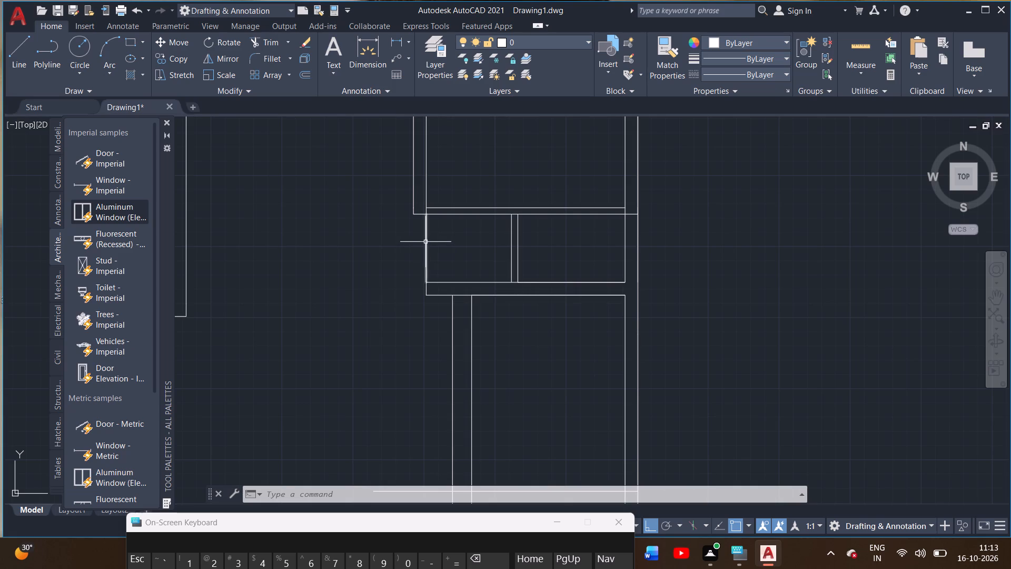
pyautogui.click(425, 242)
pyautogui.press('Delete')
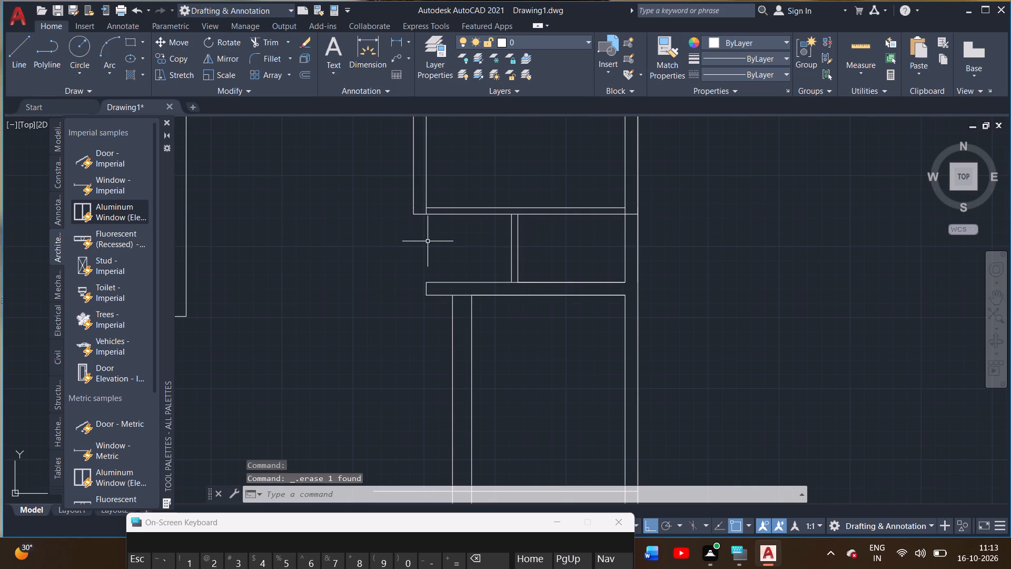
# Draw connected lines from the inner wall corner: about 2' straight down, and a diagonal, with Ortho off, to the lower wall's upper line.
pyautogui.click(14, 53)
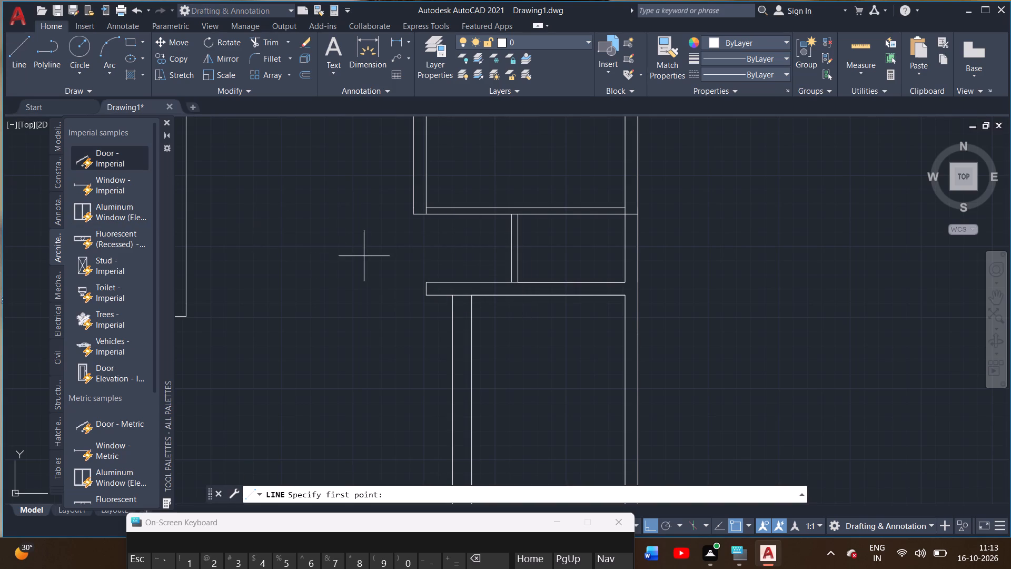
pyautogui.click(423, 218)
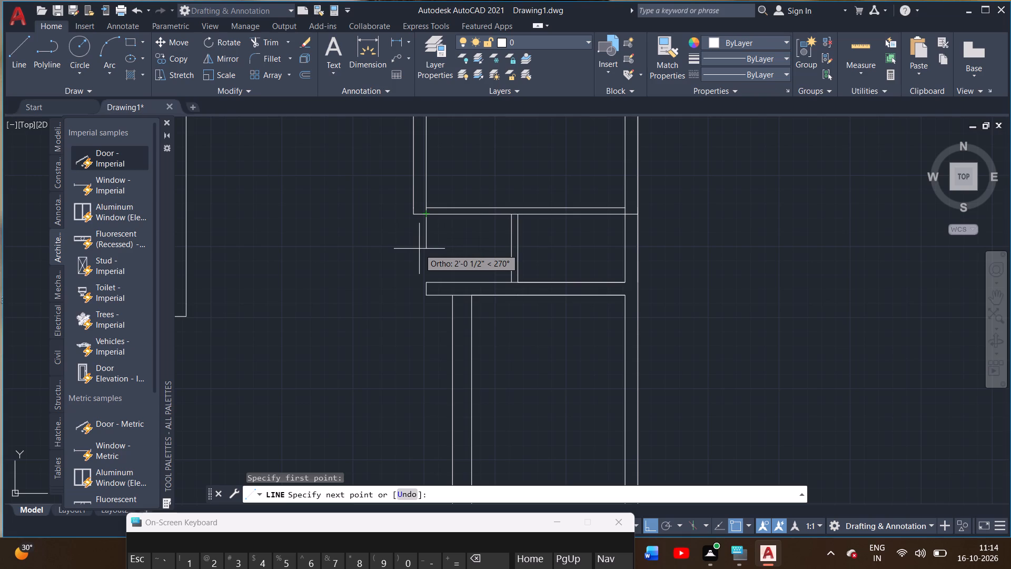
pyautogui.click(420, 250)
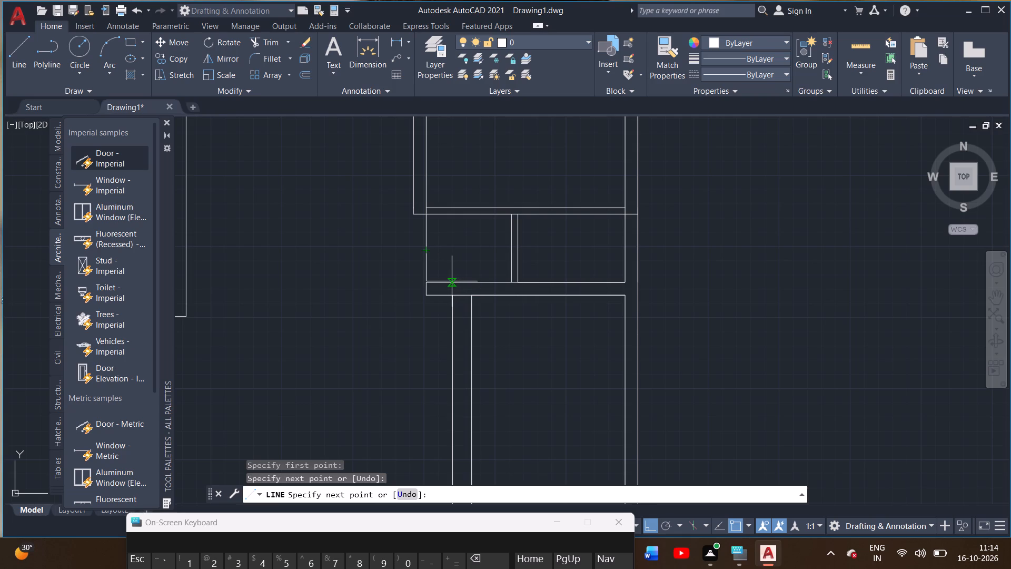
pyautogui.scroll(3, 439, 282)
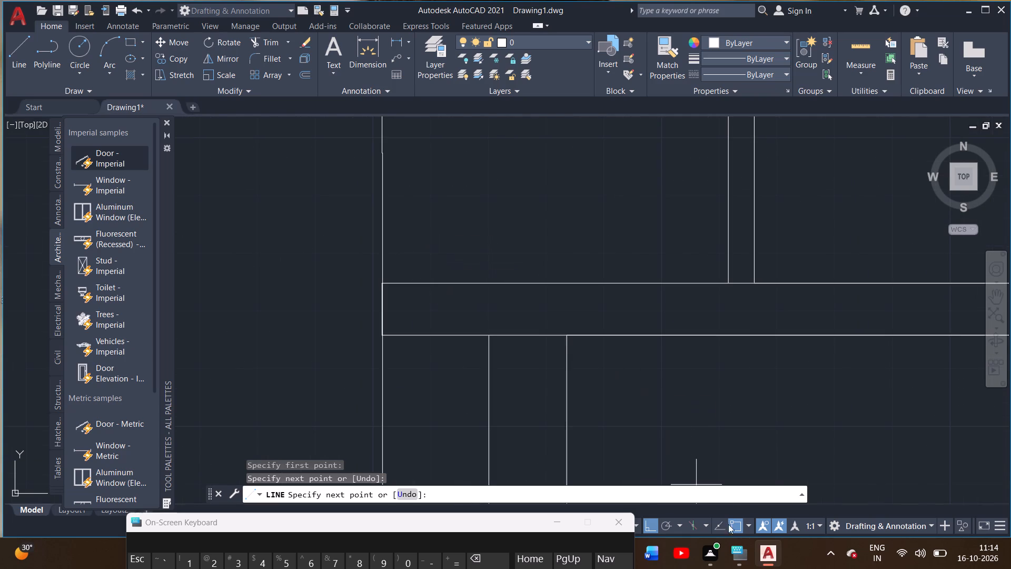
pyautogui.click(647, 528)
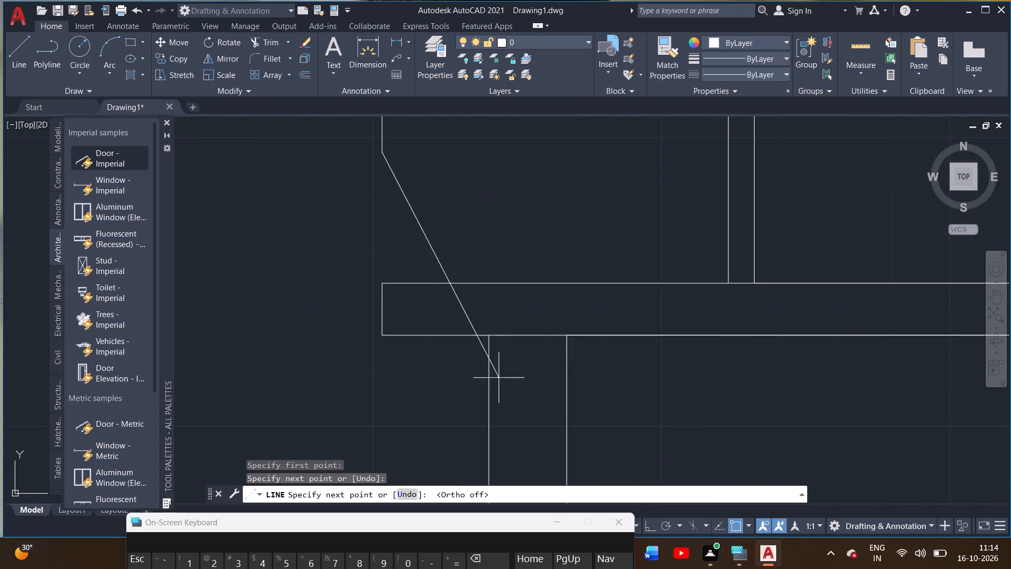
pyautogui.click(464, 284)
pyautogui.rightClick(464, 300)
pyautogui.doubleClick(478, 305)
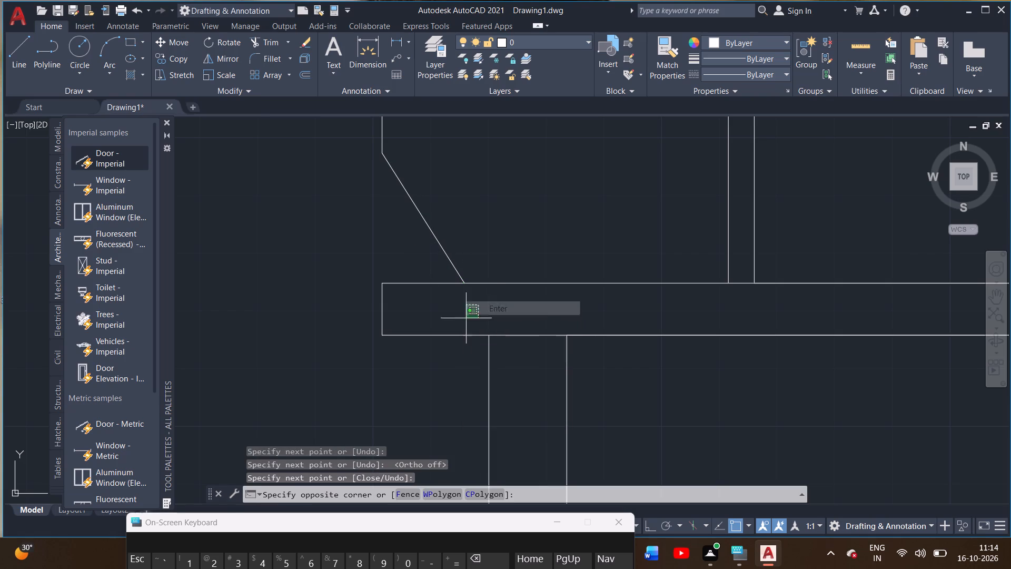
pyautogui.click(462, 317)
pyautogui.scroll(-2, 463, 313)
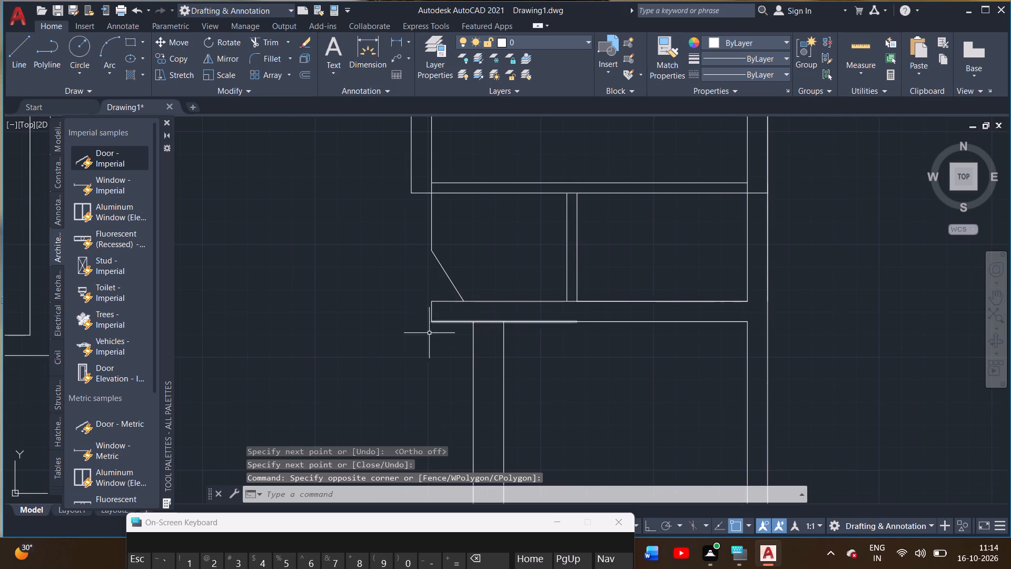
# Draw a vertical line 2'-6" down from the outer wall corner, alongside the new inner line.
pyautogui.moveTo(407, 346); pyautogui.dragTo(414, 387, button='middle')
pyautogui.click(10, 50)
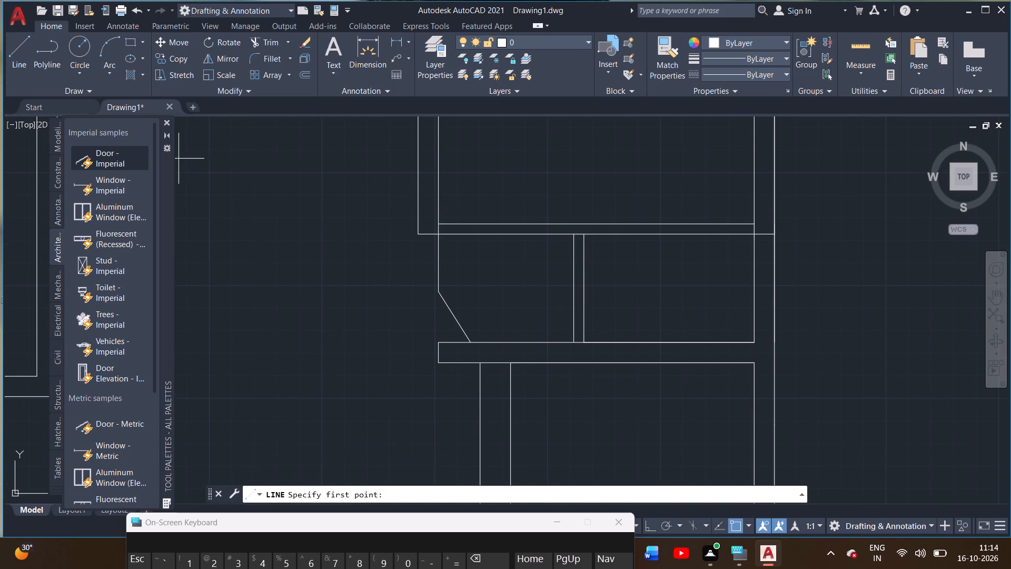
pyautogui.doubleClick(417, 232)
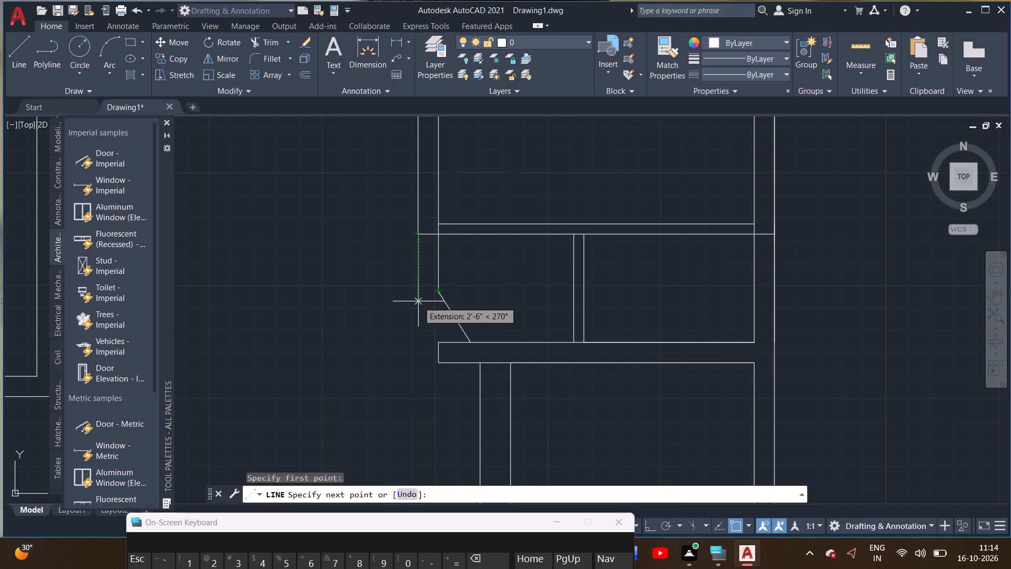
pyautogui.doubleClick(418, 301)
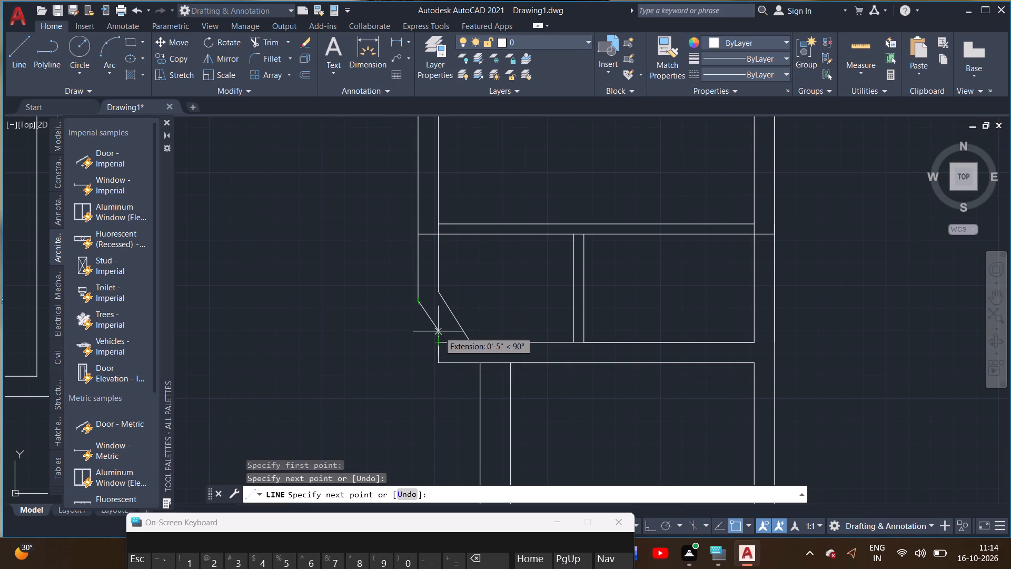
pyautogui.rightClick(437, 330)
pyautogui.click(450, 337)
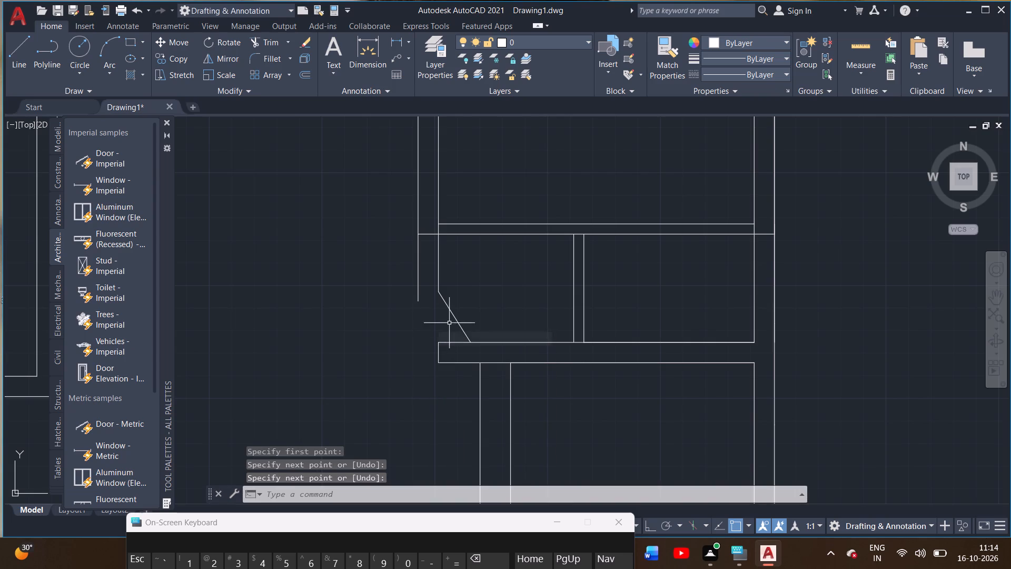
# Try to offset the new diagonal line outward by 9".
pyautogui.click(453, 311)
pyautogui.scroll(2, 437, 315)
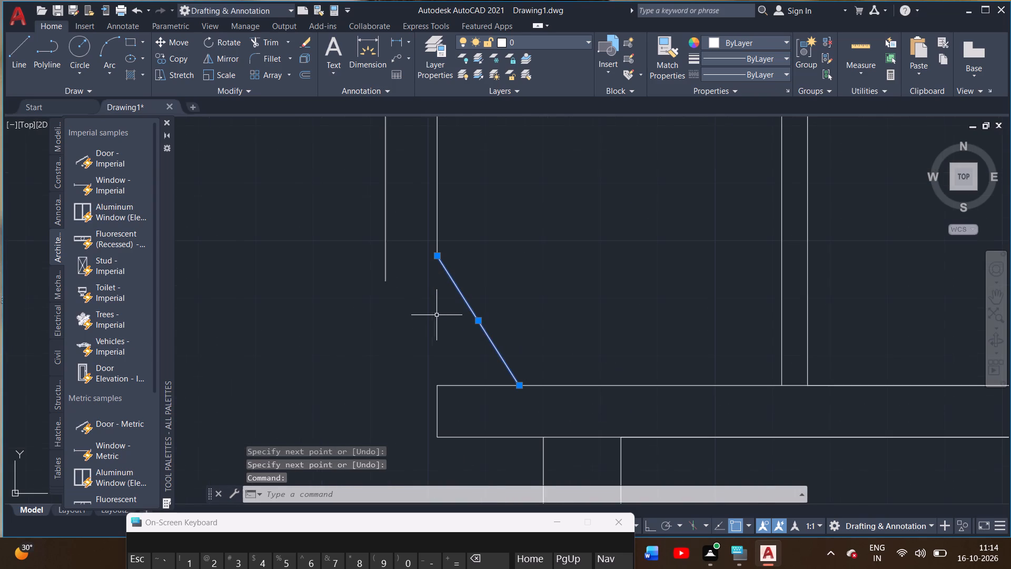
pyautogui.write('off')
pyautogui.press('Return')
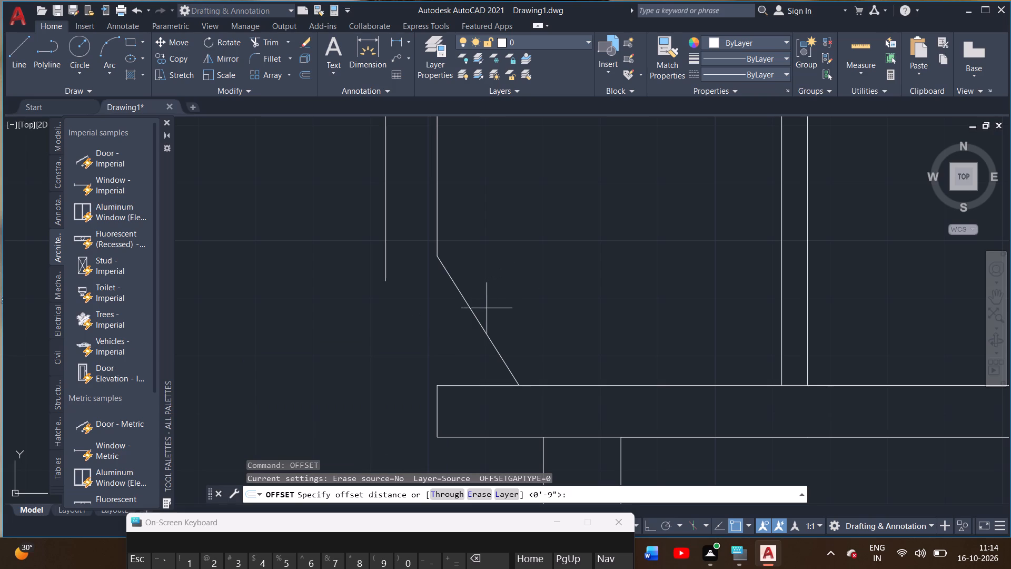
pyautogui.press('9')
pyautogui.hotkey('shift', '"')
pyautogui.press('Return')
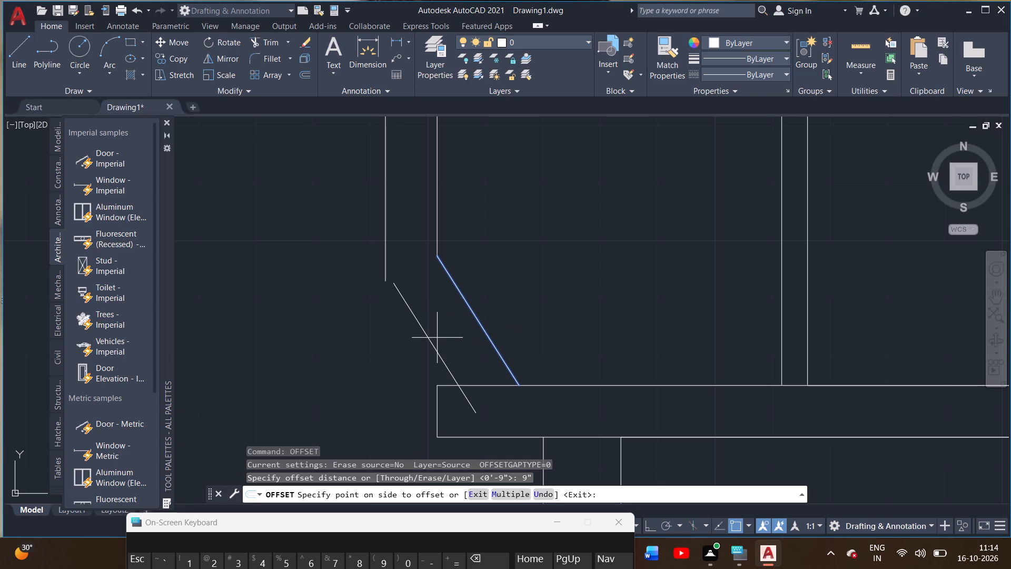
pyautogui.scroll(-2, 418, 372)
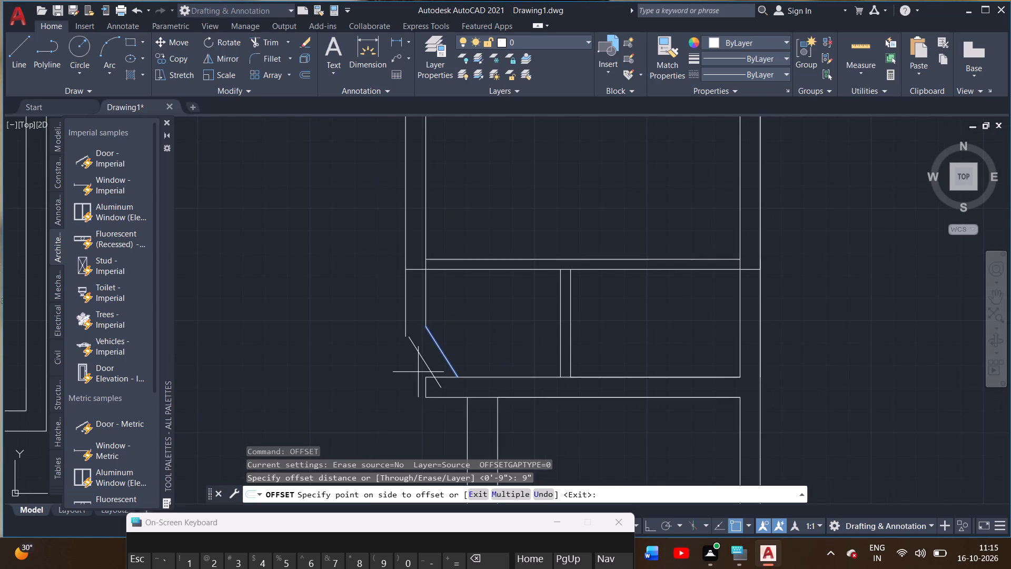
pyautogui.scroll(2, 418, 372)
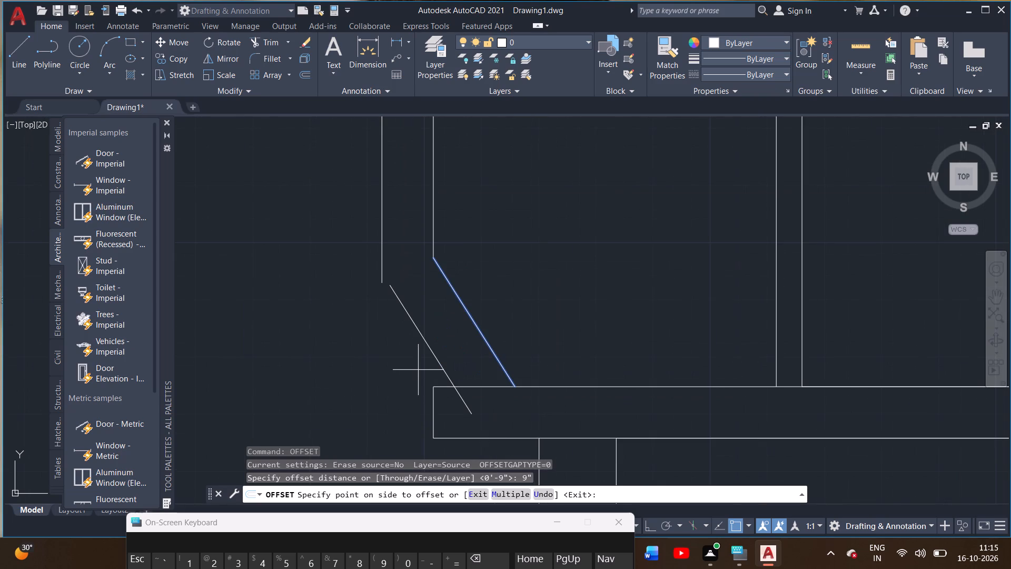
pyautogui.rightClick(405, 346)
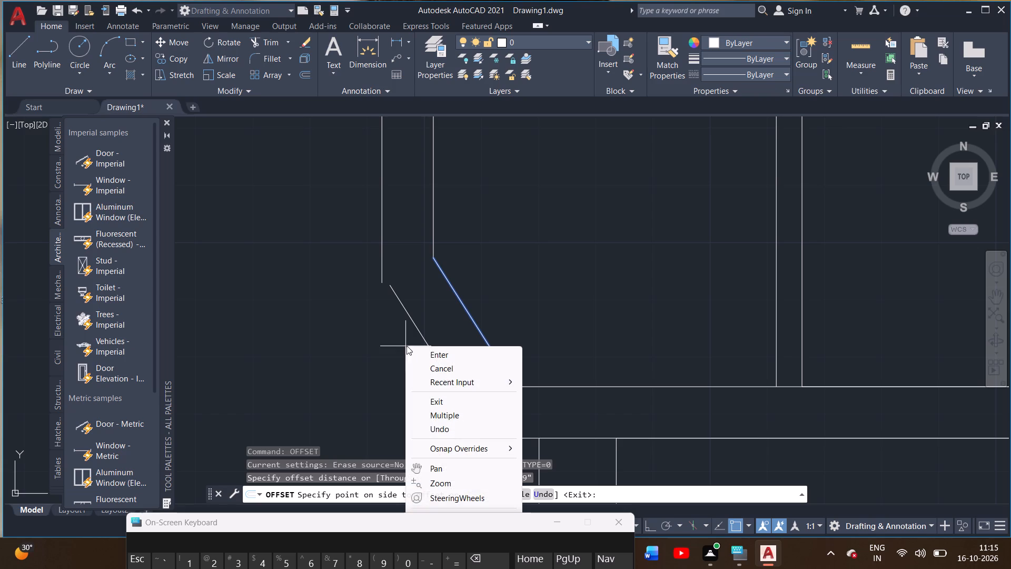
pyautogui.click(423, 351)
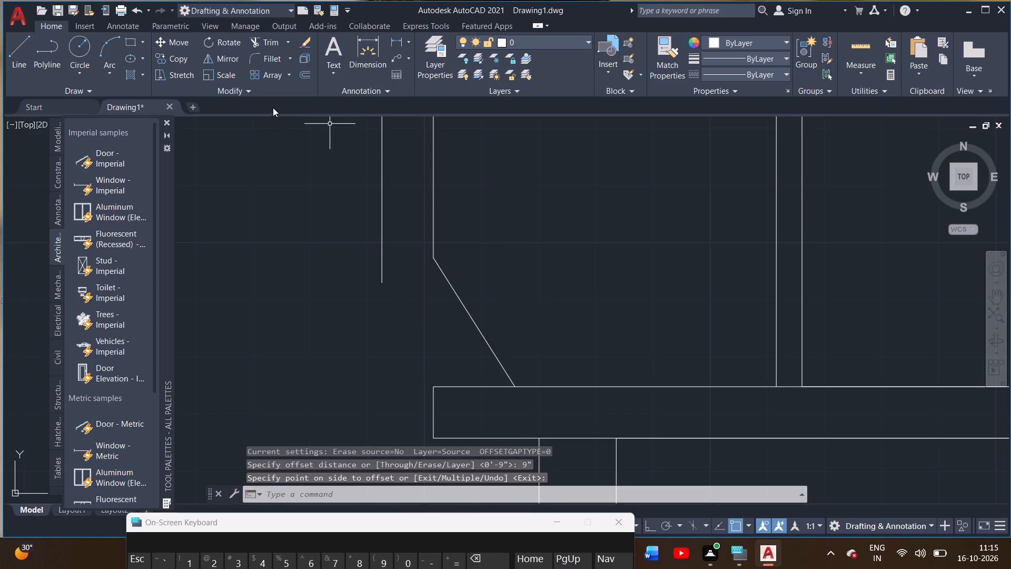
# Draw a diagonal line from the lower end of the outer vertical line to the lower wall's upper line, alongside the inner diagonal.
pyautogui.doubleClick(18, 61)
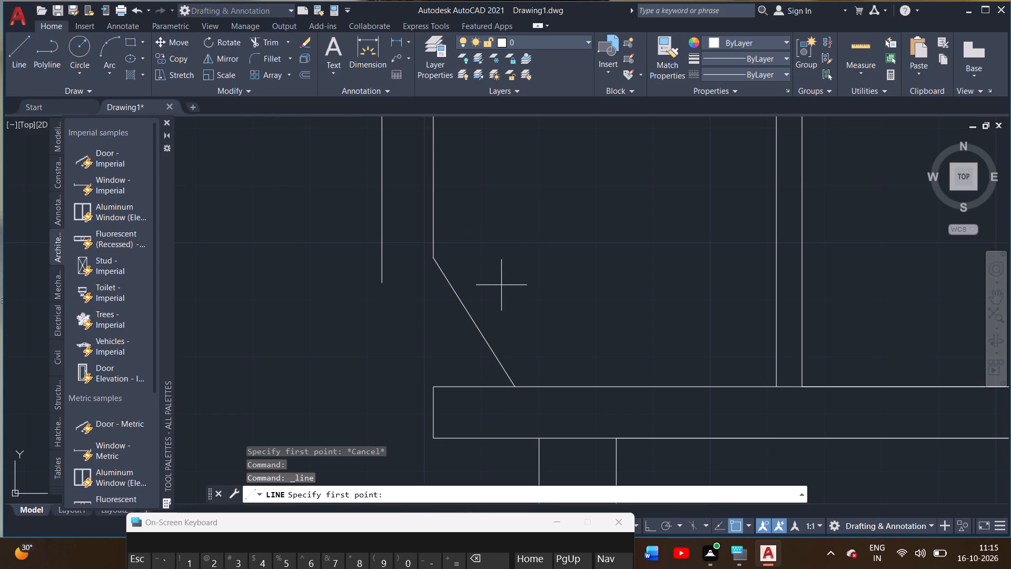
pyautogui.click(385, 282)
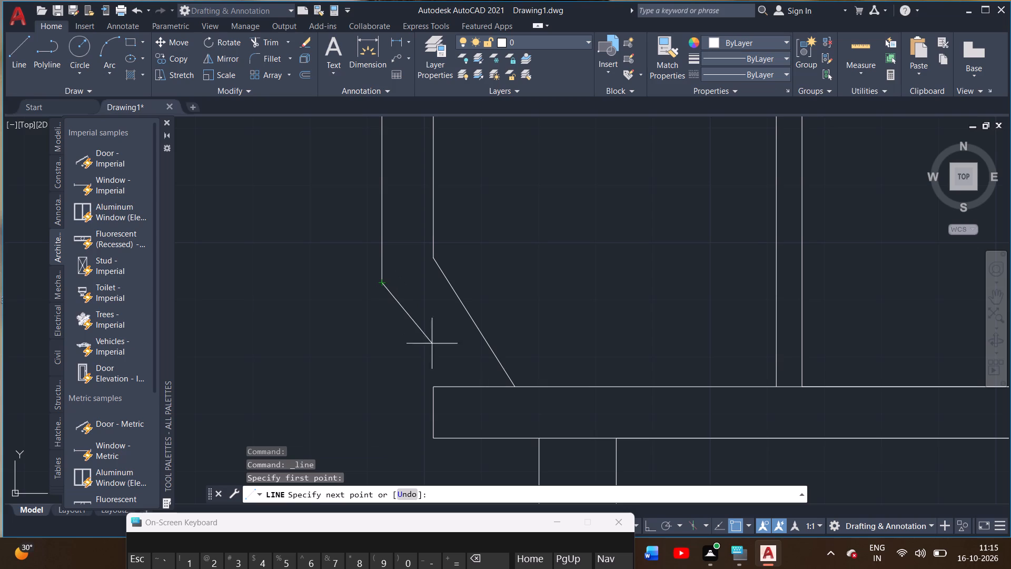
pyautogui.click(452, 387)
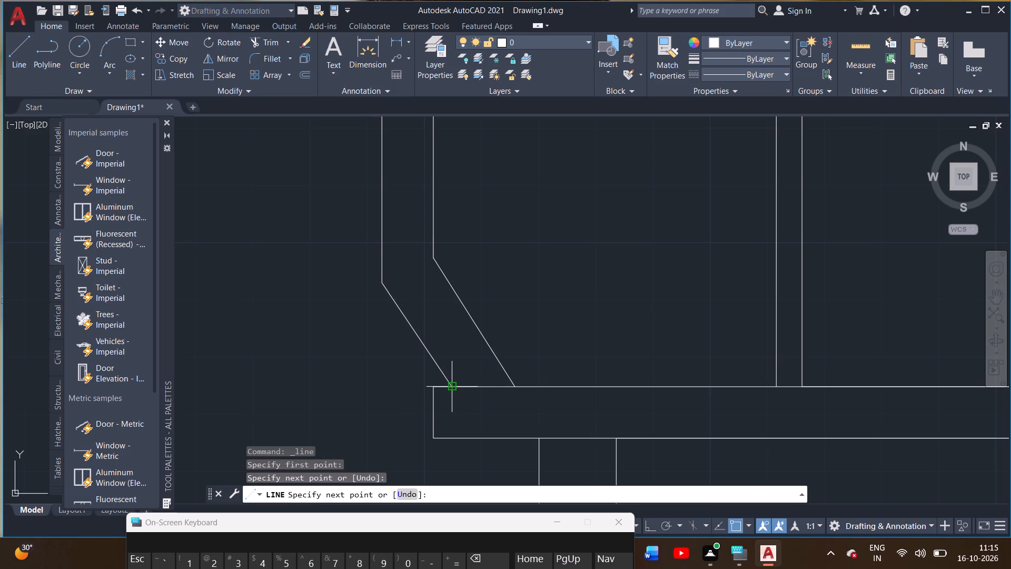
pyautogui.rightClick(445, 381)
pyautogui.click(470, 390)
pyautogui.scroll(-2, 497, 342)
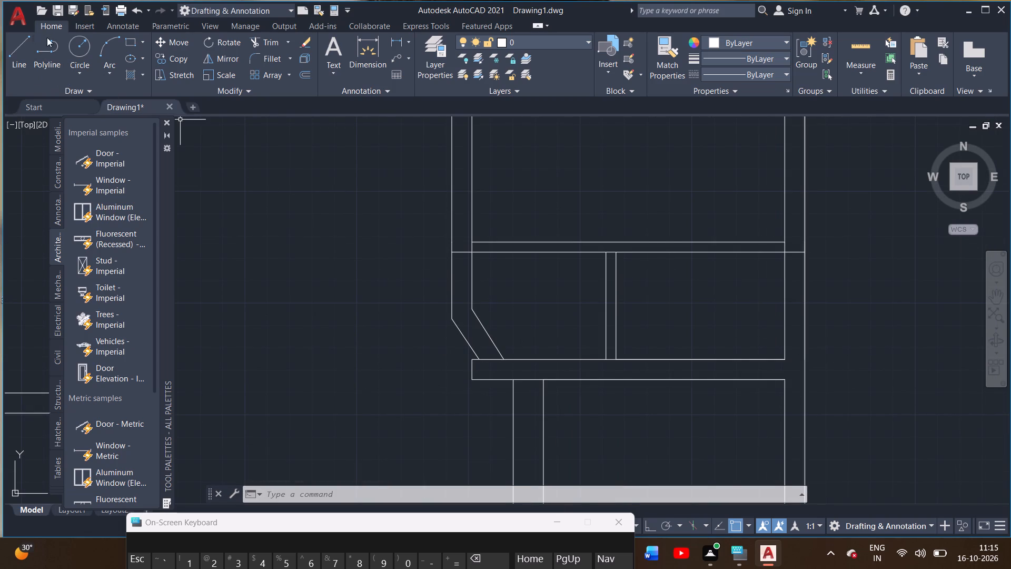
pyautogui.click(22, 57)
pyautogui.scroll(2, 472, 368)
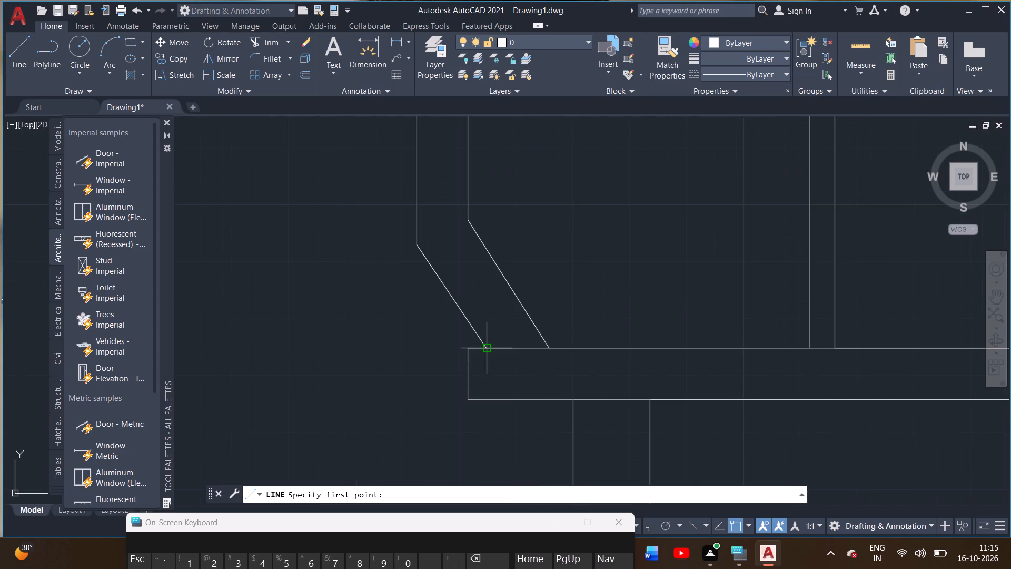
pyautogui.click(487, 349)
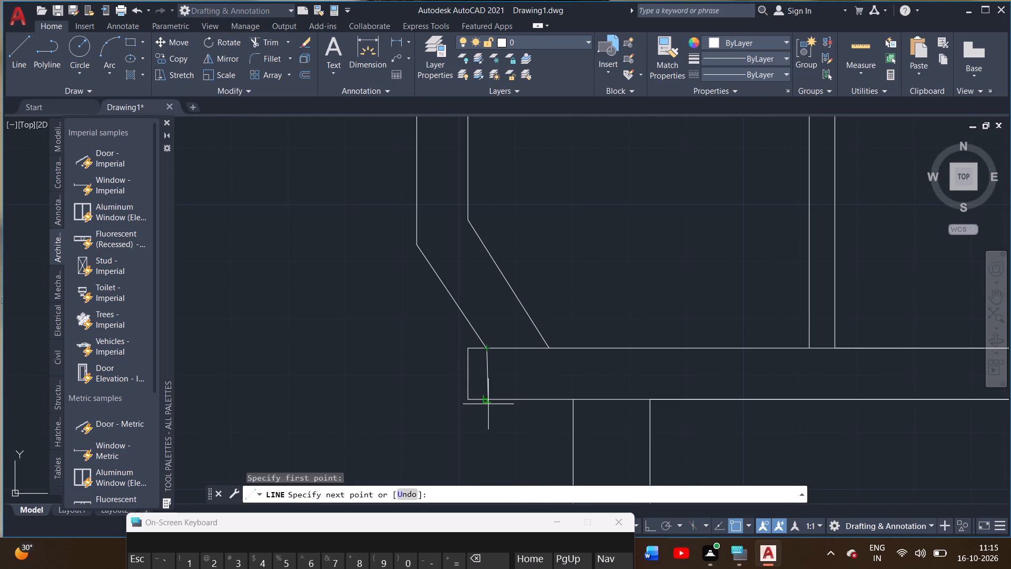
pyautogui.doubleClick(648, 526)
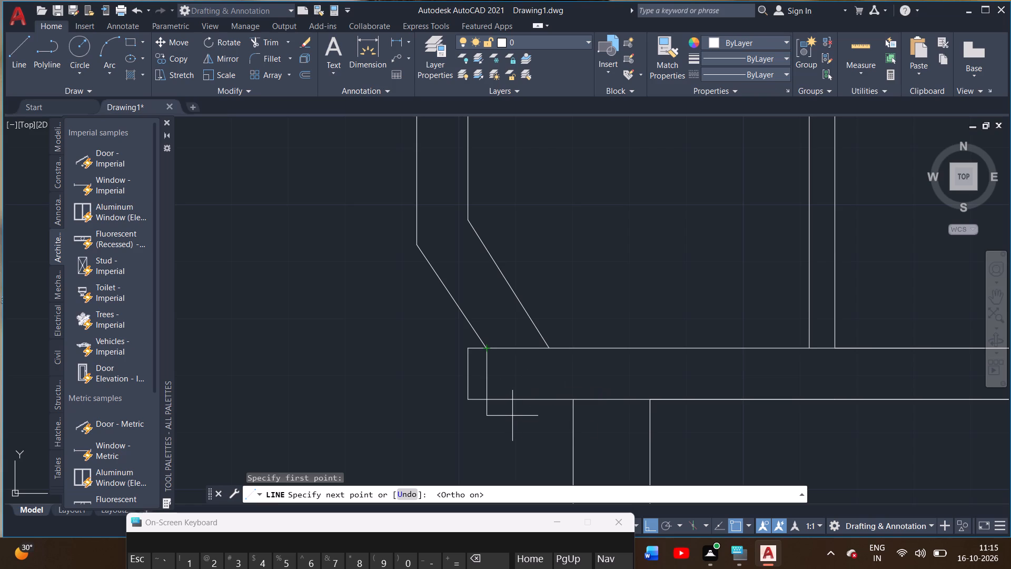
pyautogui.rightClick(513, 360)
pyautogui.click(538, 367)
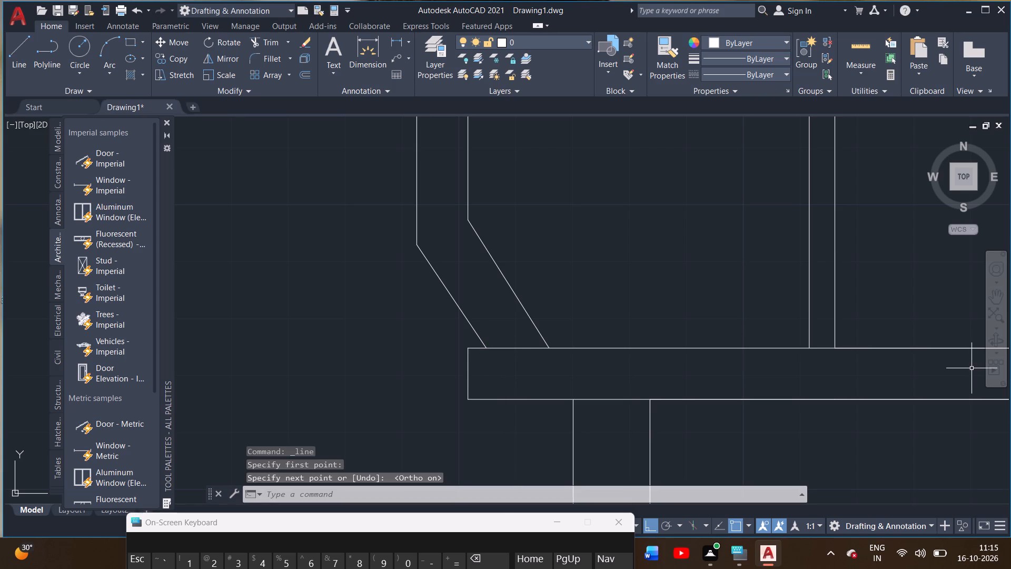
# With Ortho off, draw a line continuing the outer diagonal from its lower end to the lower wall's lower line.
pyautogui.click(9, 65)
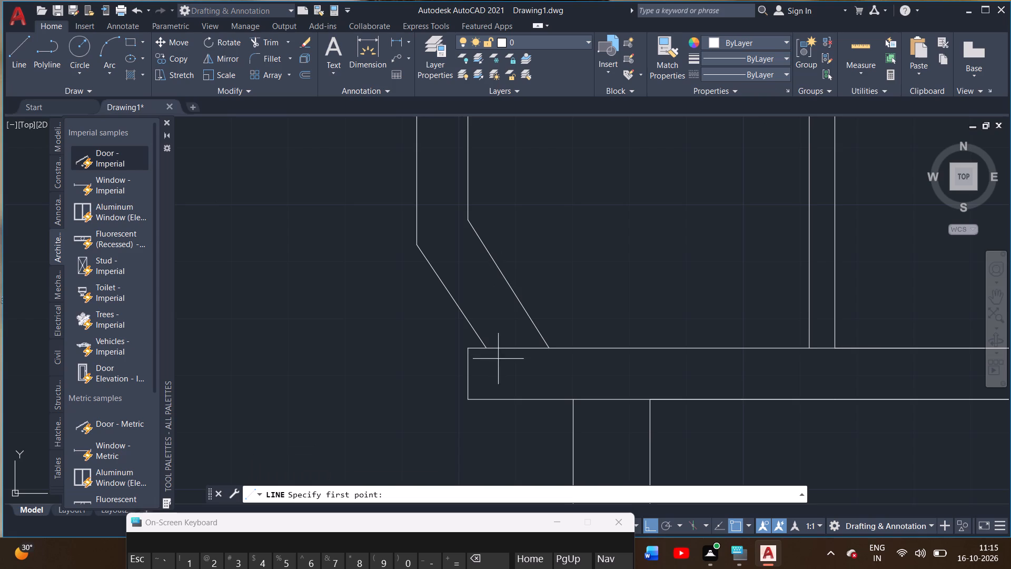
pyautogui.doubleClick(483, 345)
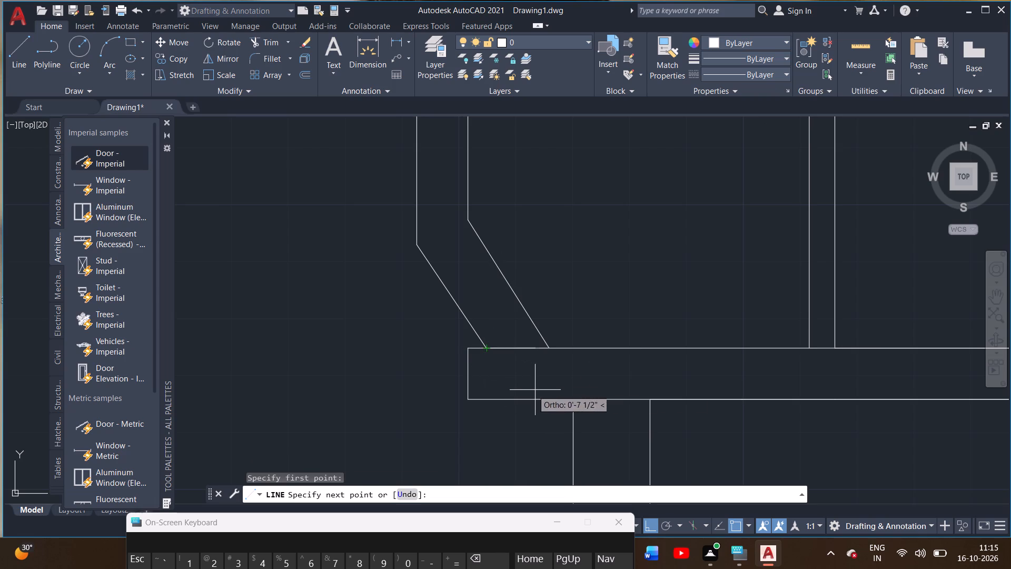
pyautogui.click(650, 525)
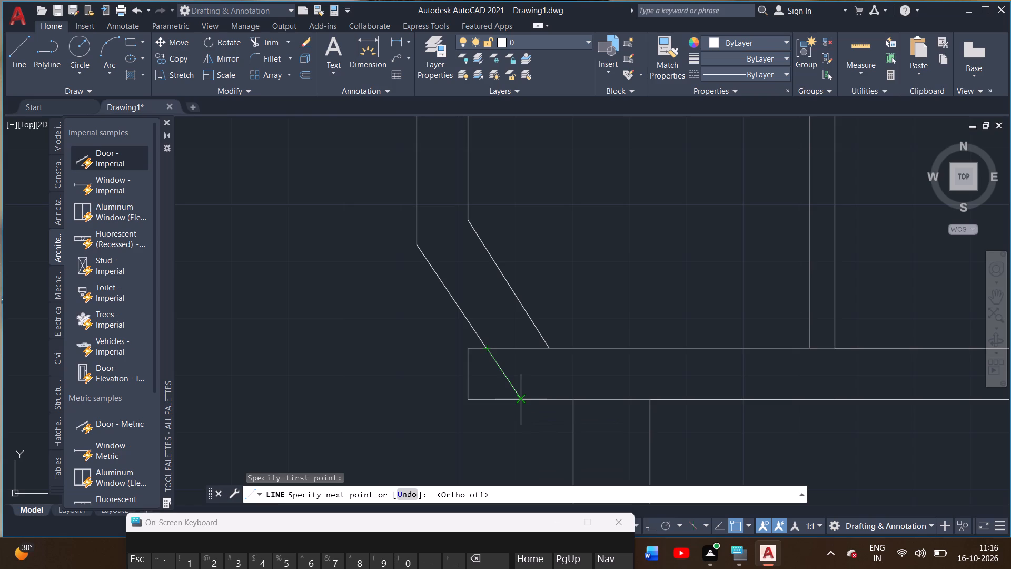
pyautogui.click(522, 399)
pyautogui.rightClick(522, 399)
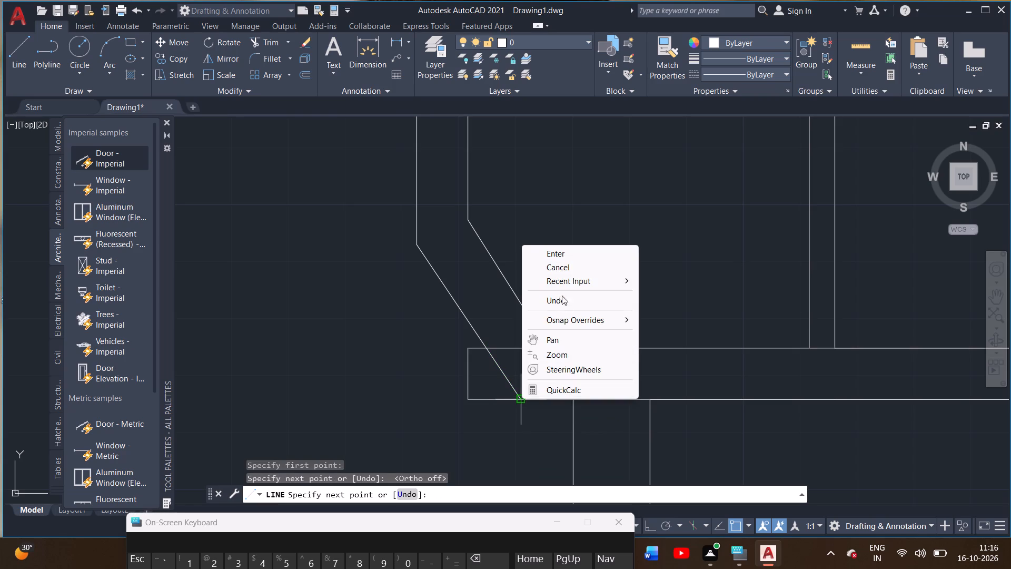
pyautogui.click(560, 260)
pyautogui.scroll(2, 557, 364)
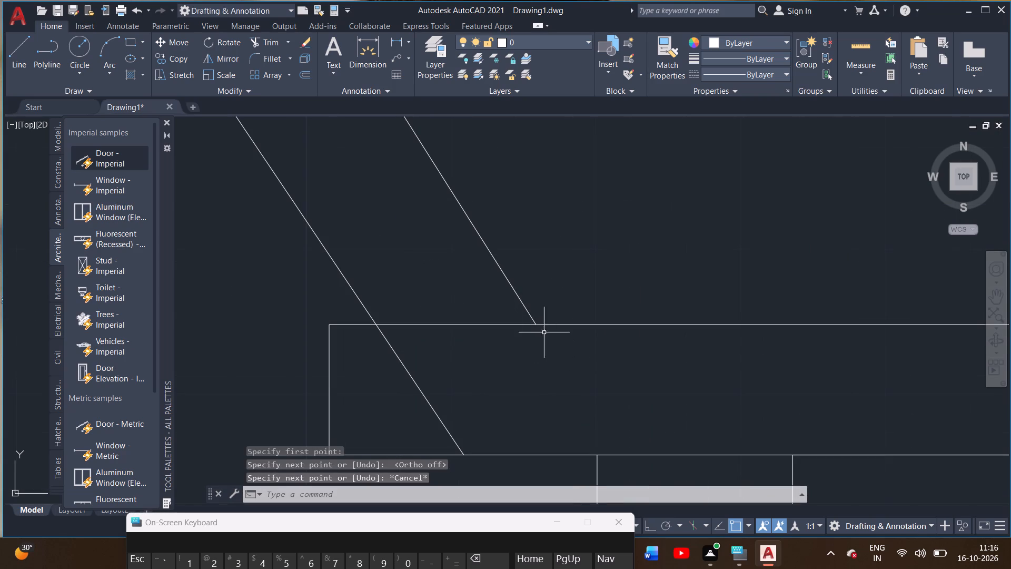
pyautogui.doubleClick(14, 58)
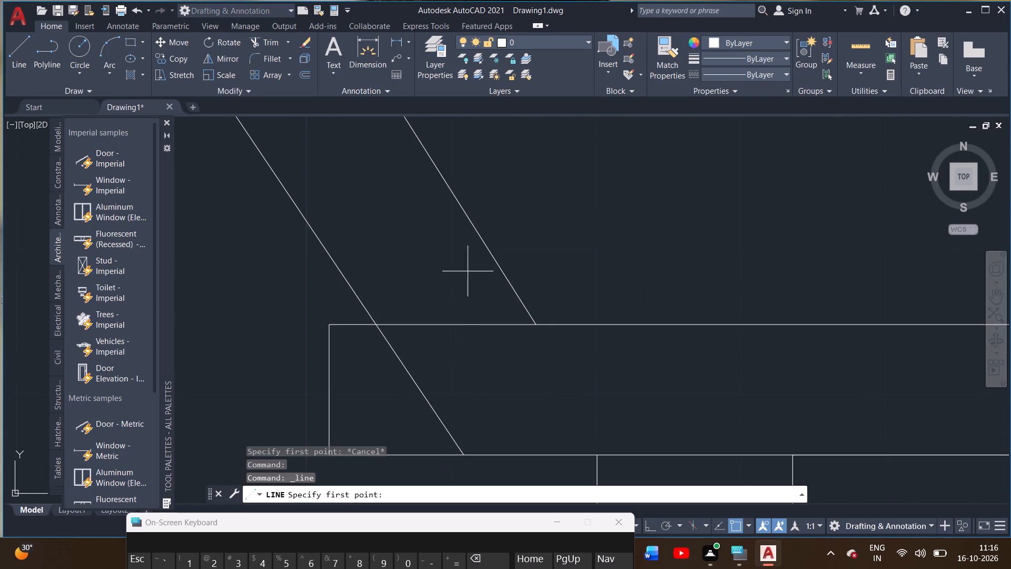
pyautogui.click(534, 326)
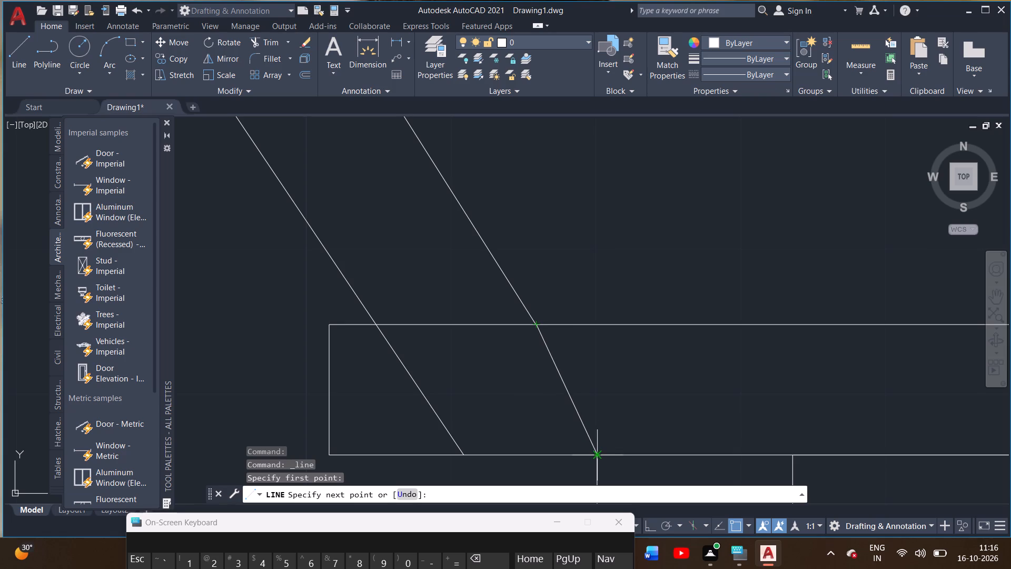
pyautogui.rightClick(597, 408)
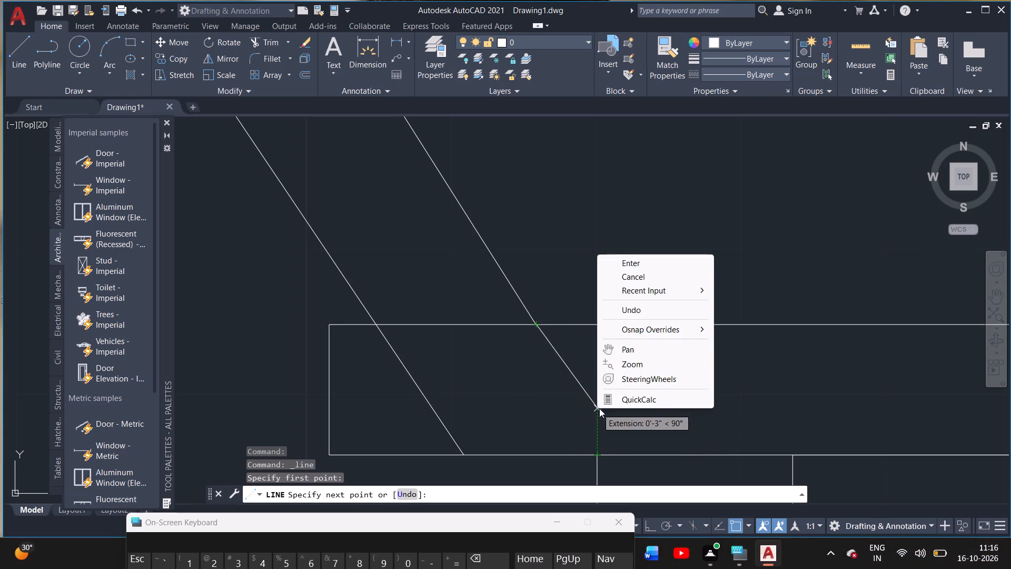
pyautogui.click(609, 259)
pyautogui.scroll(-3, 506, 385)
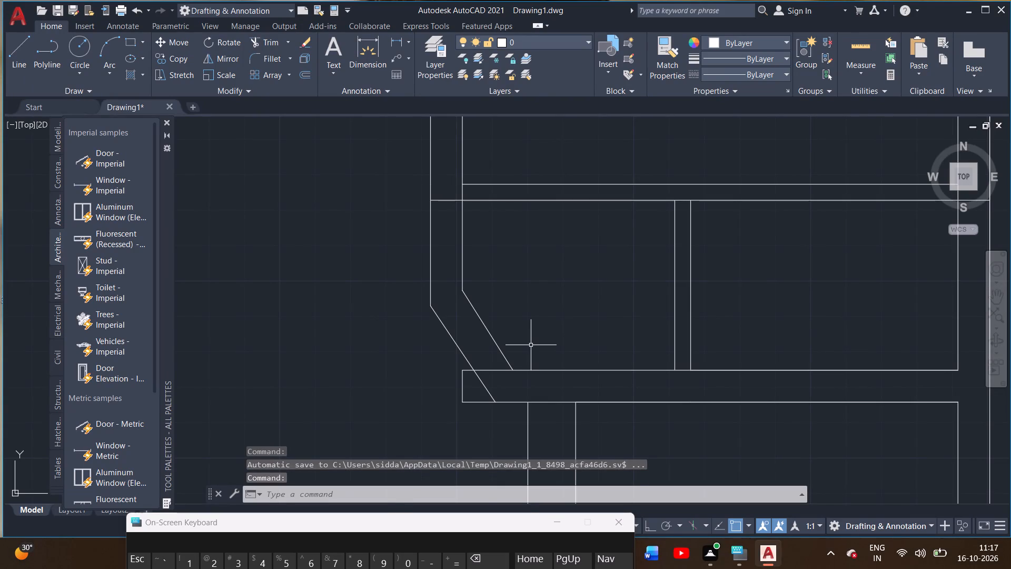
# Delete the inner diagonal, the outer diagonal and its short continuation across the lower wall.
pyautogui.moveTo(510, 322); pyautogui.dragTo(516, 325, button='right')
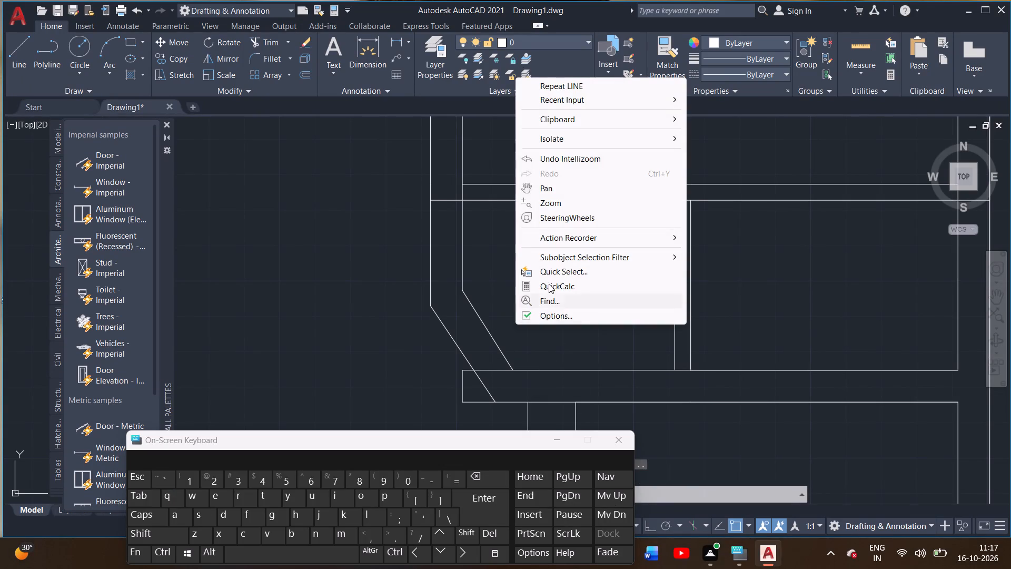
pyautogui.click(383, 247)
pyautogui.click(384, 307)
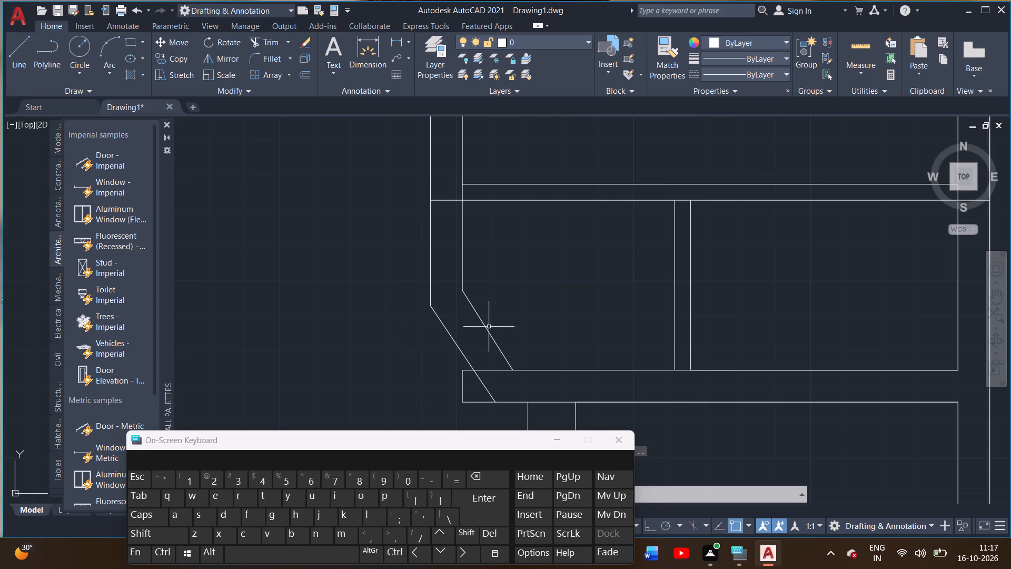
pyautogui.click(481, 325)
pyautogui.press('Delete')
pyautogui.doubleClick(461, 350)
pyautogui.press('Delete')
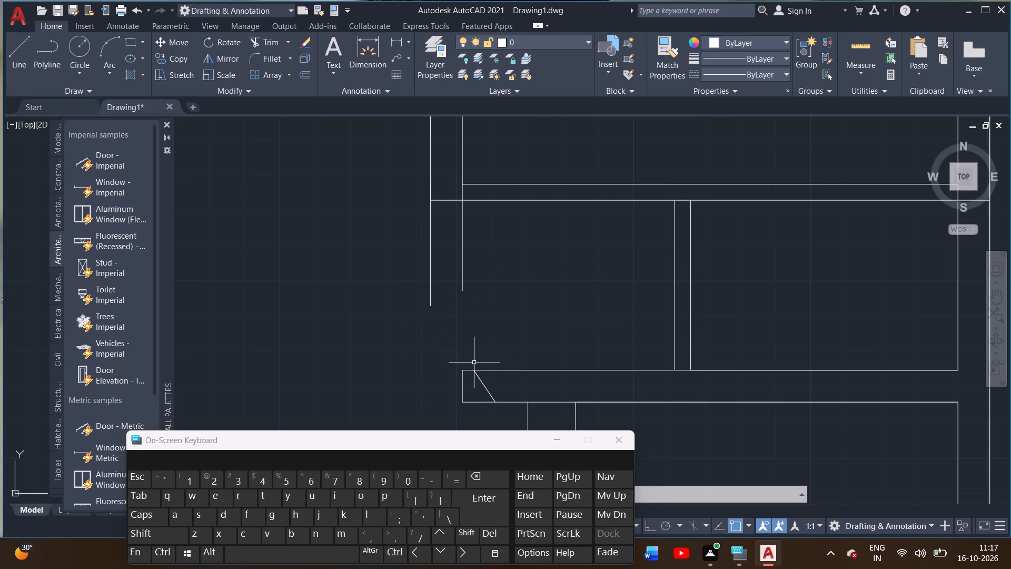
pyautogui.doubleClick(481, 384)
pyautogui.press('Delete')
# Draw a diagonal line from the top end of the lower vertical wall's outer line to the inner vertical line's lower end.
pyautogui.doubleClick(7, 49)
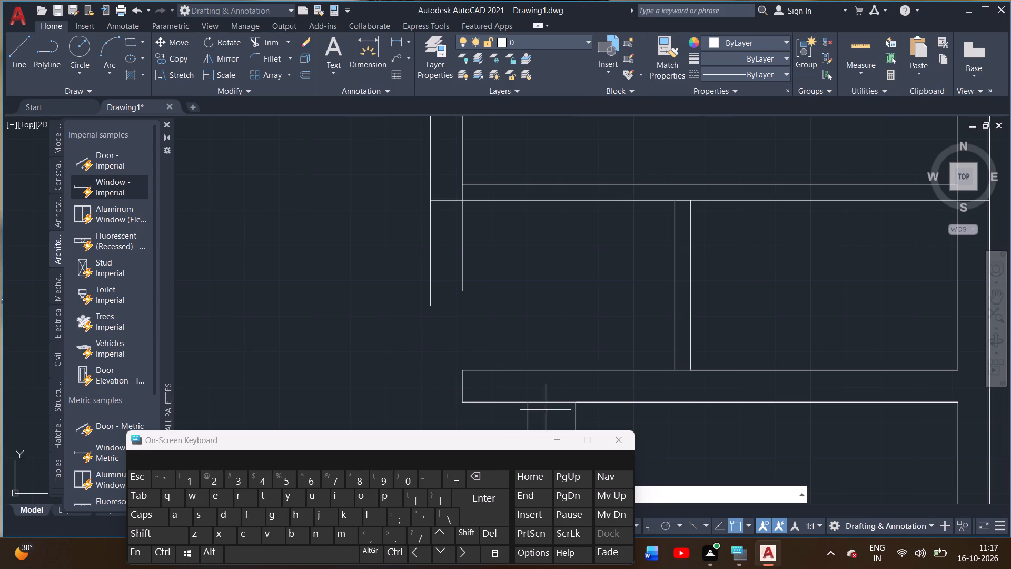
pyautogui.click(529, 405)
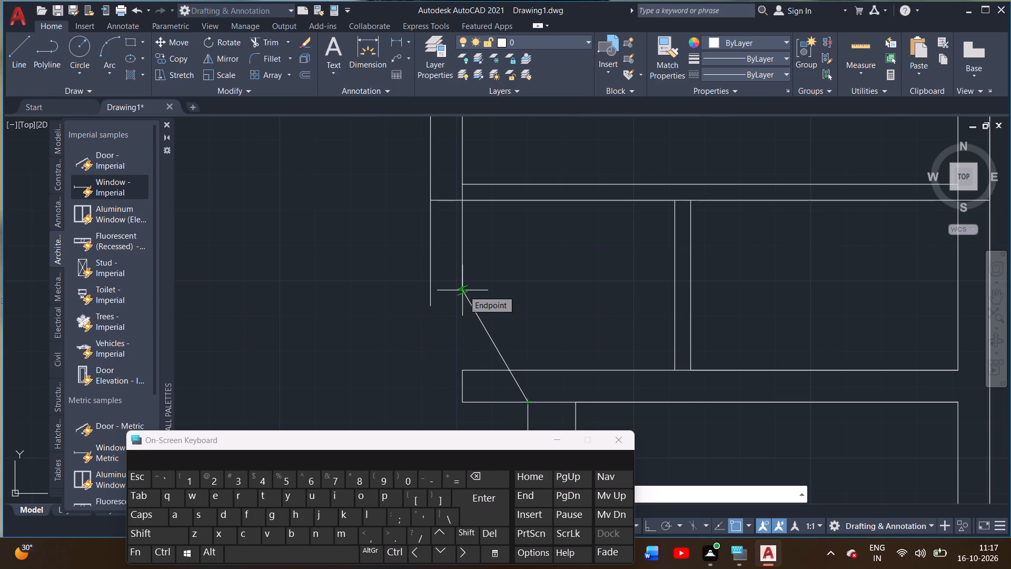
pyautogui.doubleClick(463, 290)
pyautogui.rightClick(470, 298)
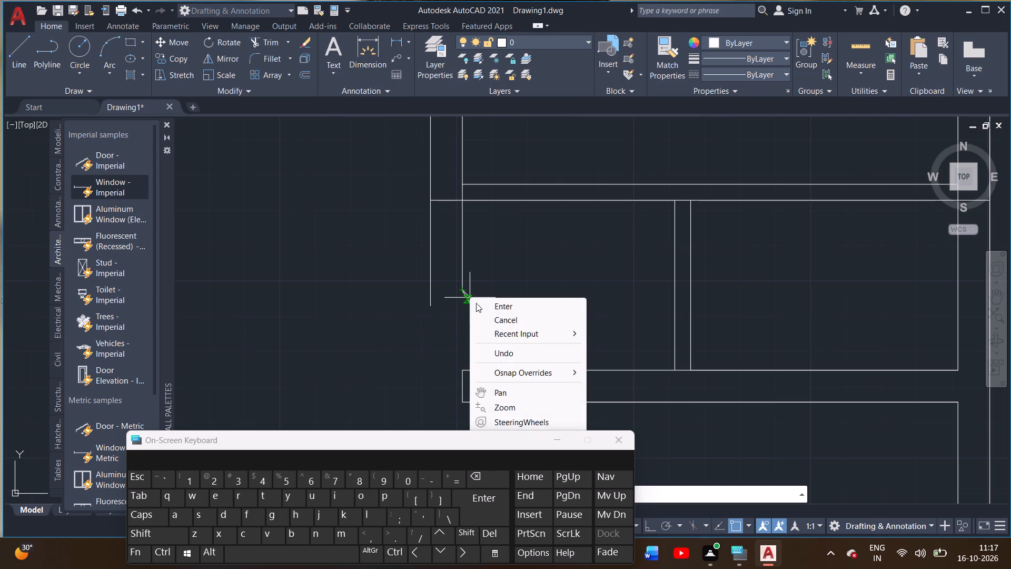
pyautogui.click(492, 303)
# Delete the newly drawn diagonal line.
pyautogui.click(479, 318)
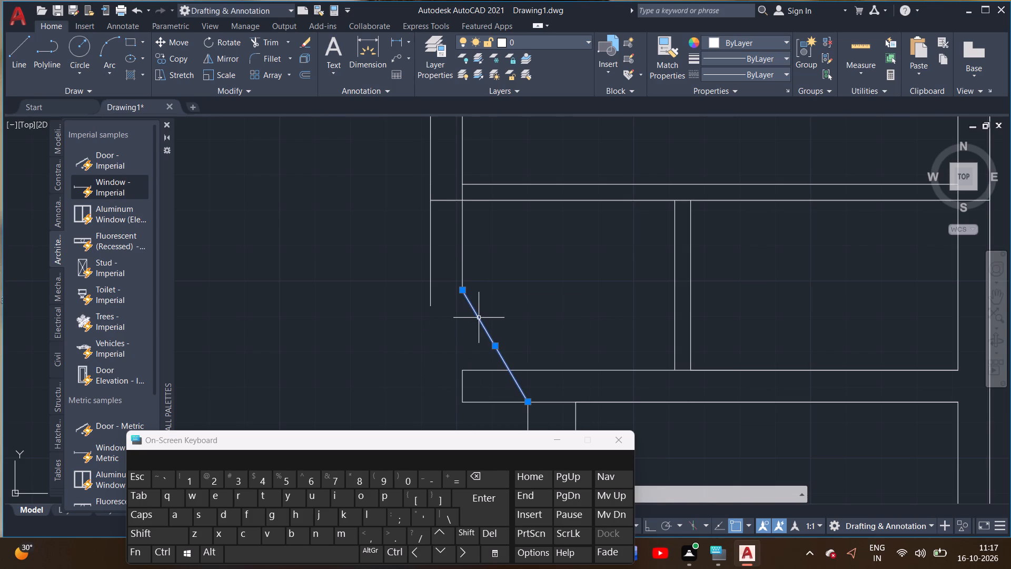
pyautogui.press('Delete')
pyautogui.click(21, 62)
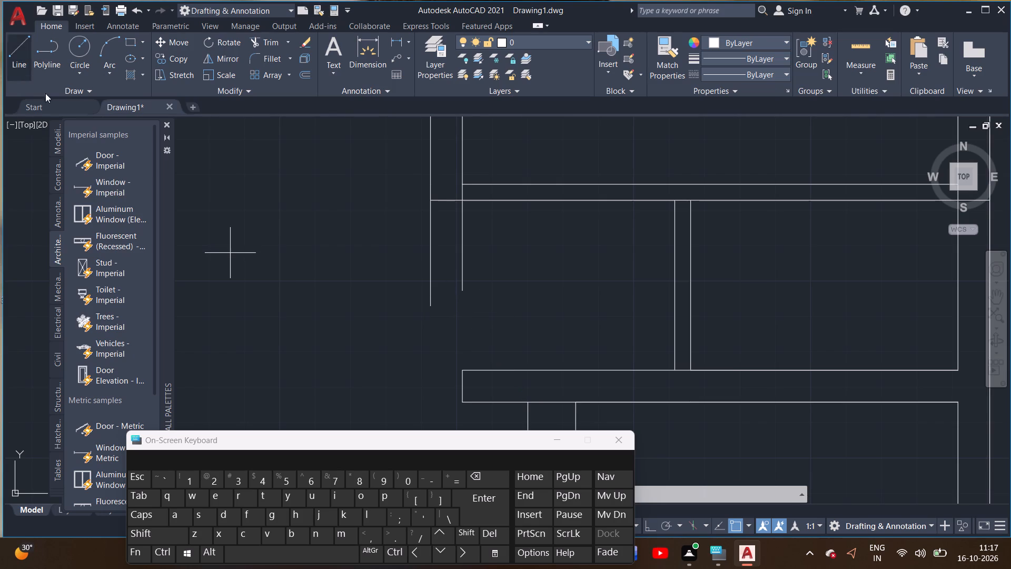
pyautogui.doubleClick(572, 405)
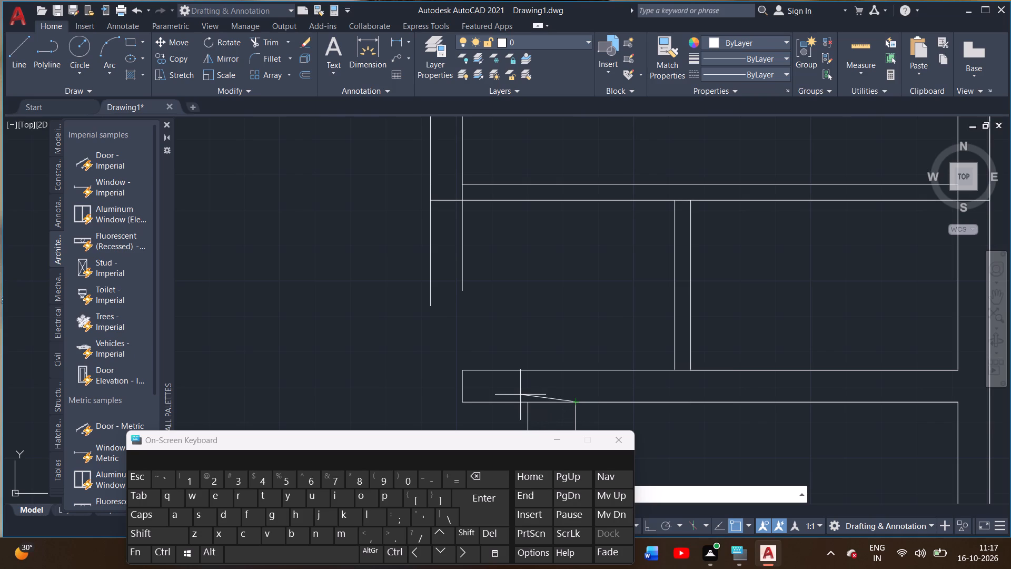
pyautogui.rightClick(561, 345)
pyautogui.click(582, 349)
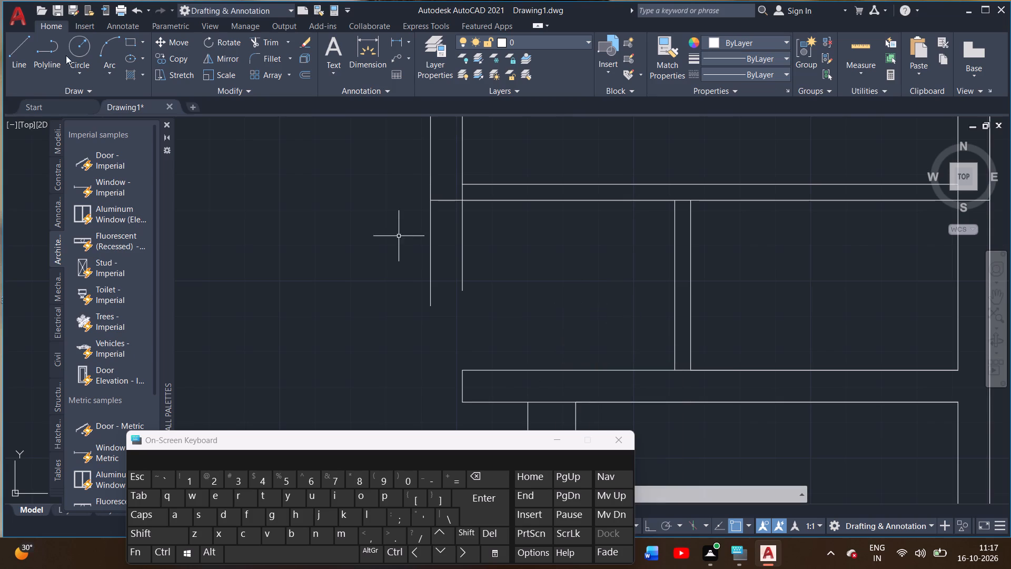
# Draw a diagonal line from the top end of the lower vertical wall's outer line to the inner vertical line's lower end.
pyautogui.doubleClick(13, 61)
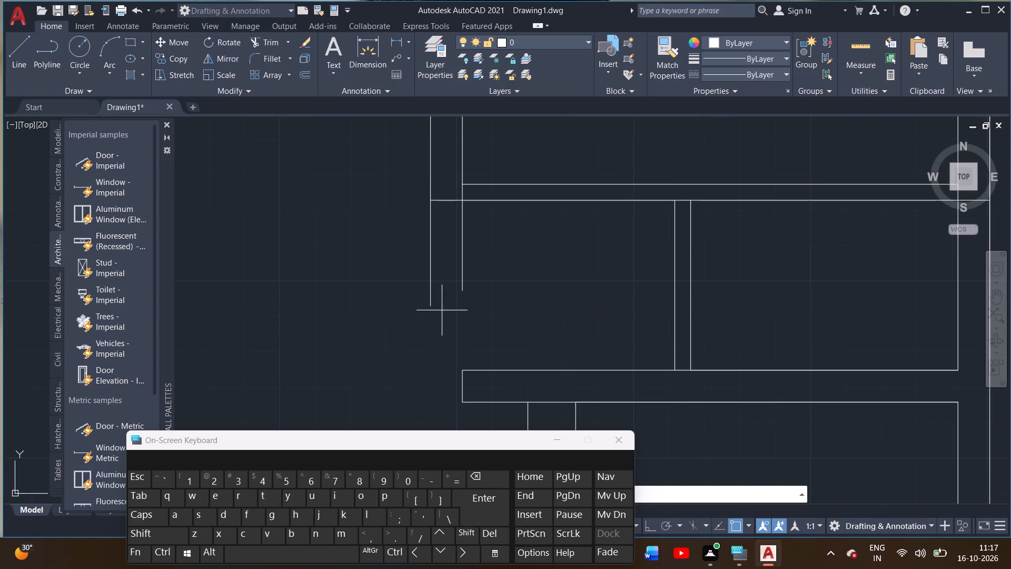
pyautogui.doubleClick(524, 405)
pyautogui.click(461, 288)
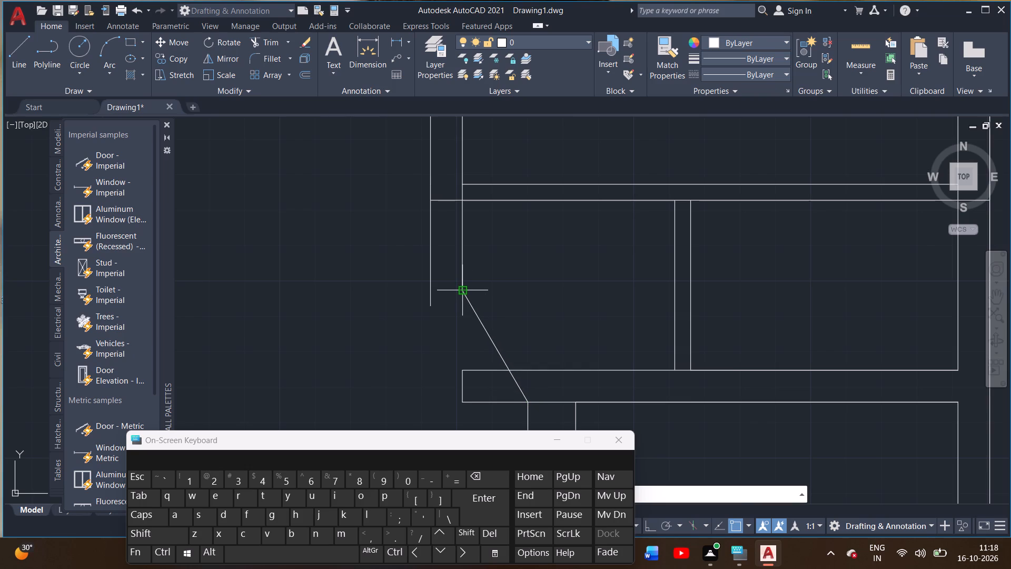
pyautogui.rightClick(462, 287)
pyautogui.click(474, 290)
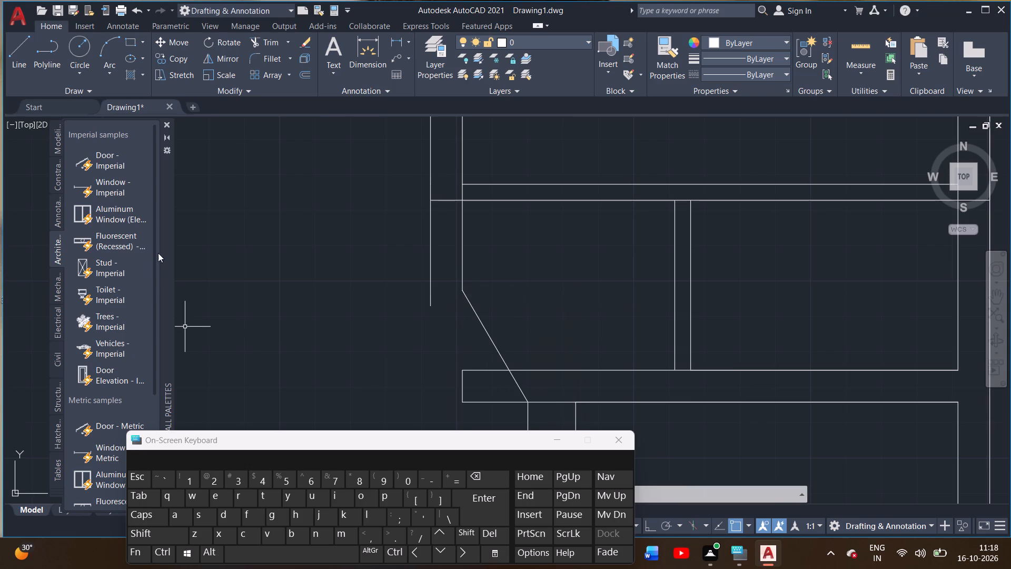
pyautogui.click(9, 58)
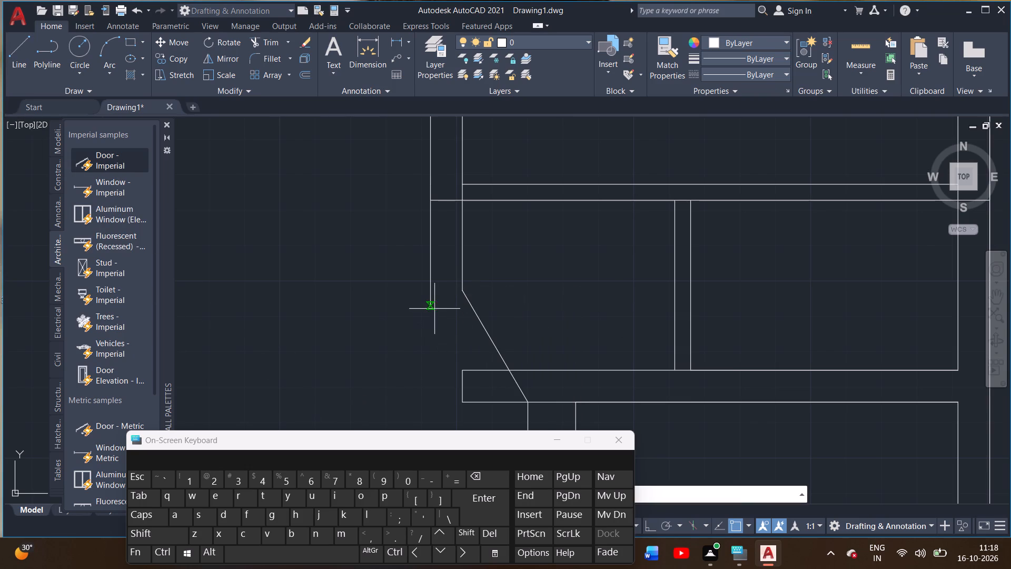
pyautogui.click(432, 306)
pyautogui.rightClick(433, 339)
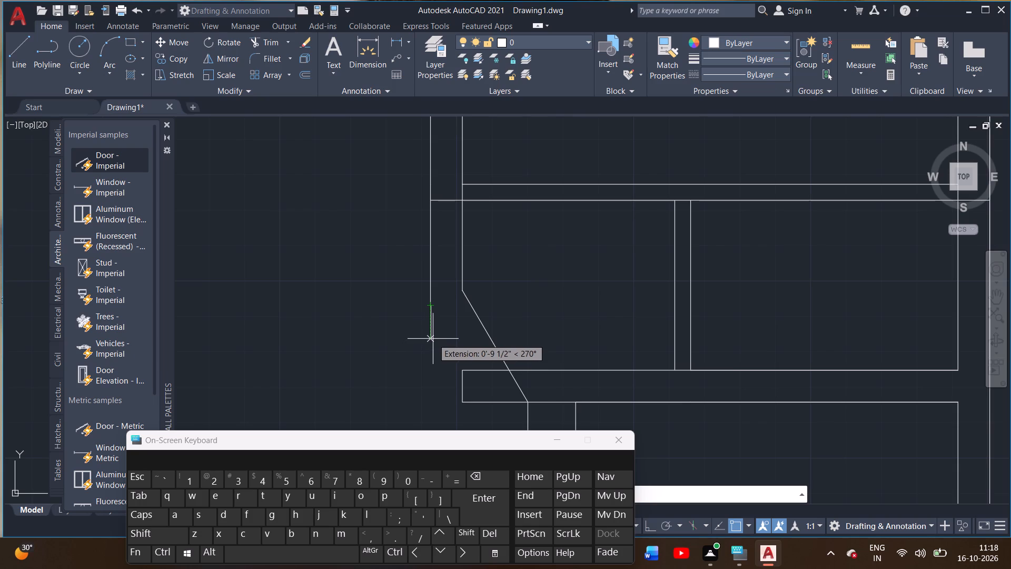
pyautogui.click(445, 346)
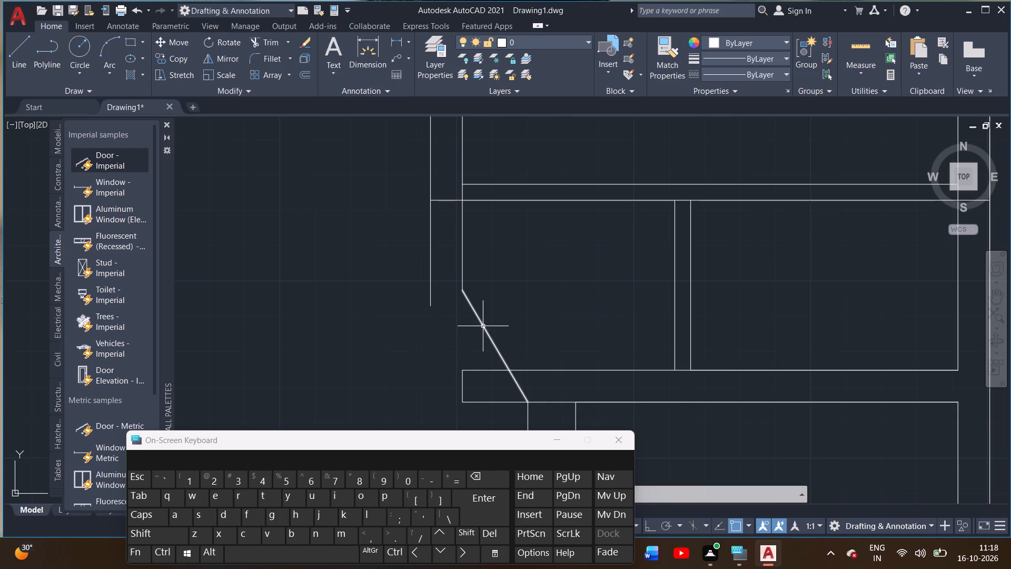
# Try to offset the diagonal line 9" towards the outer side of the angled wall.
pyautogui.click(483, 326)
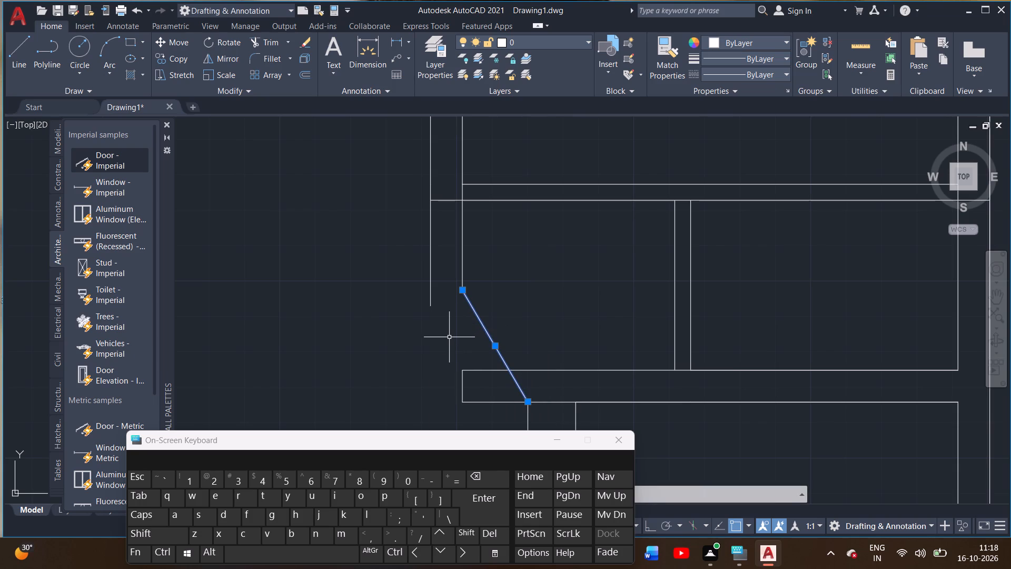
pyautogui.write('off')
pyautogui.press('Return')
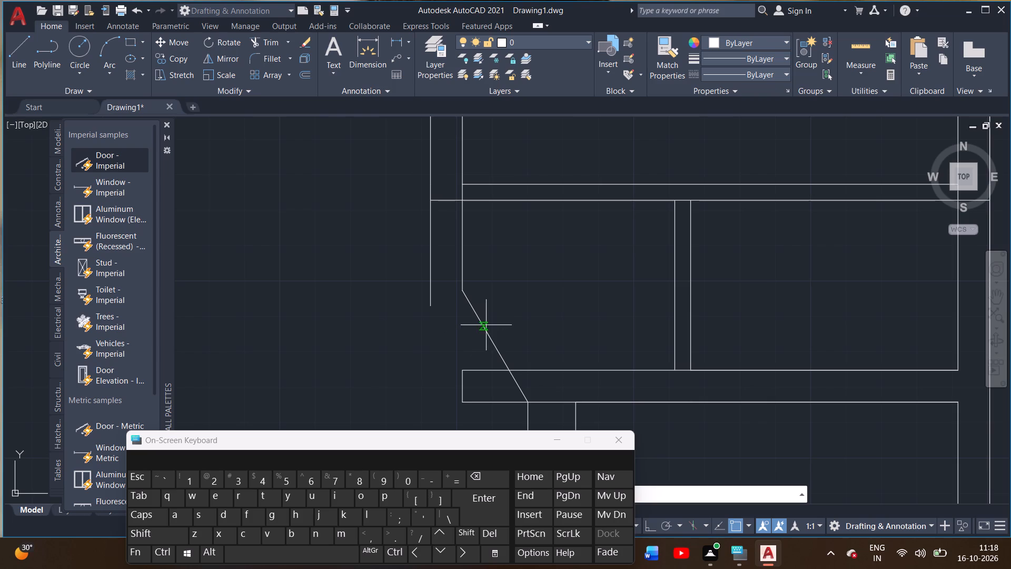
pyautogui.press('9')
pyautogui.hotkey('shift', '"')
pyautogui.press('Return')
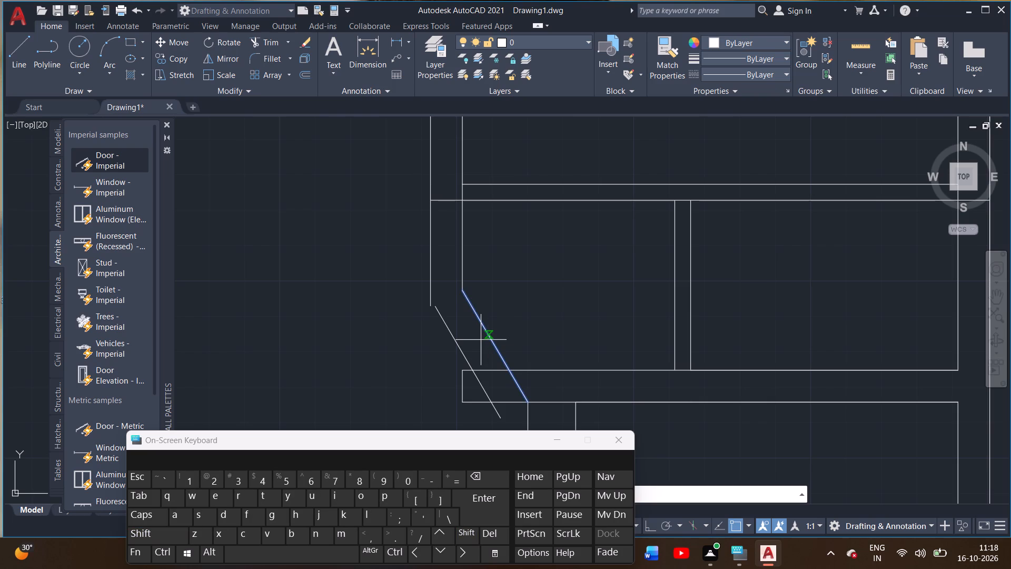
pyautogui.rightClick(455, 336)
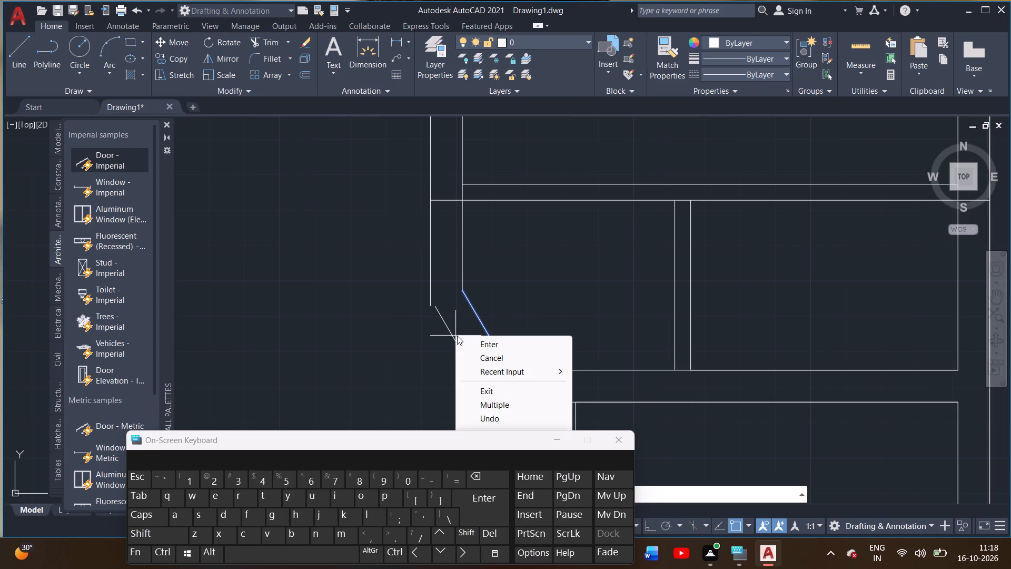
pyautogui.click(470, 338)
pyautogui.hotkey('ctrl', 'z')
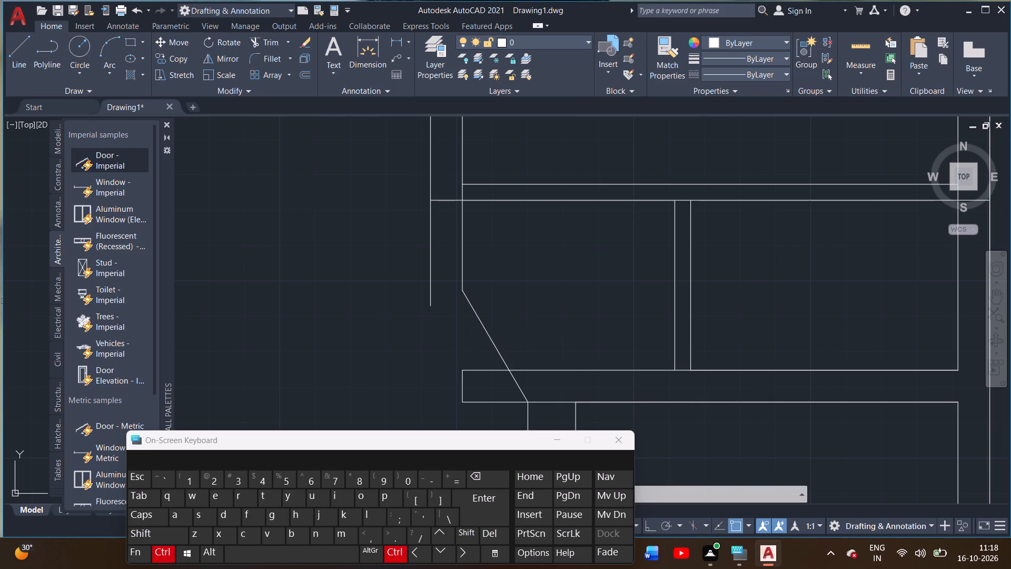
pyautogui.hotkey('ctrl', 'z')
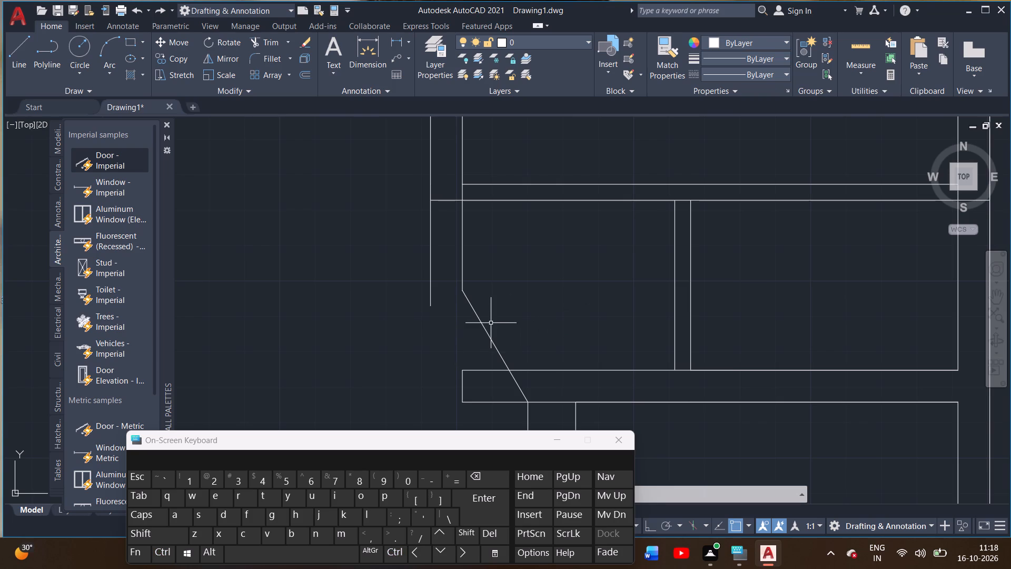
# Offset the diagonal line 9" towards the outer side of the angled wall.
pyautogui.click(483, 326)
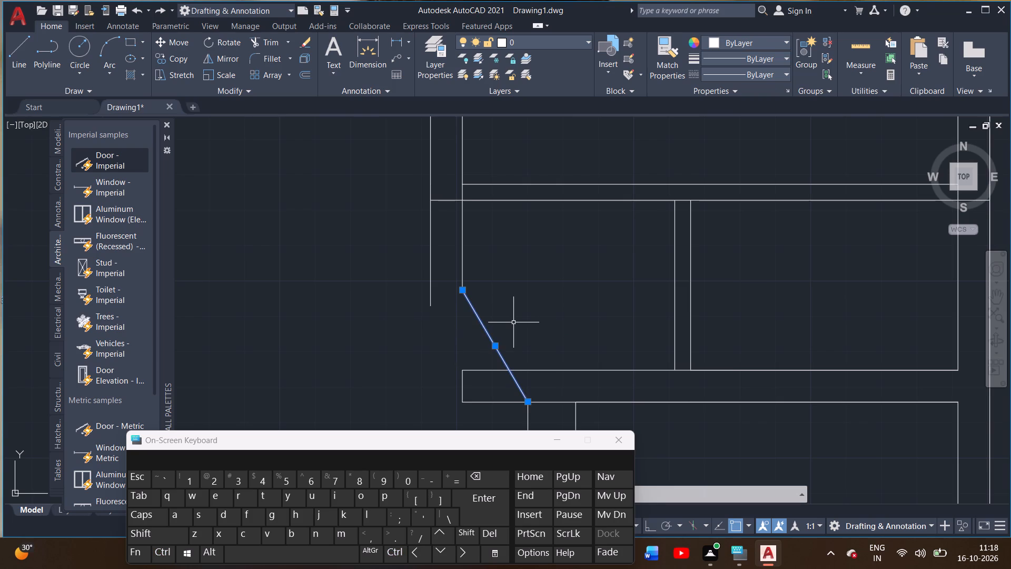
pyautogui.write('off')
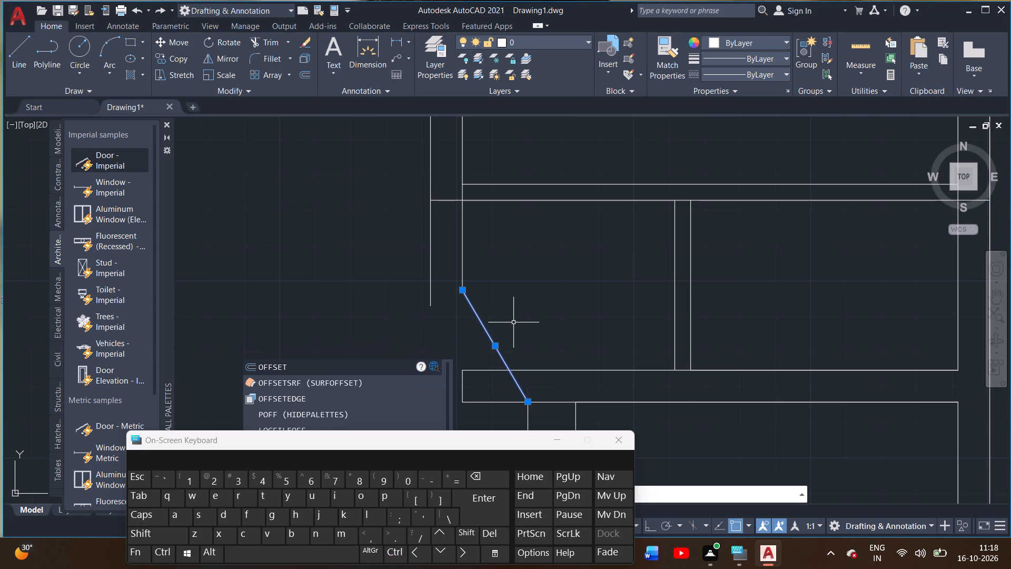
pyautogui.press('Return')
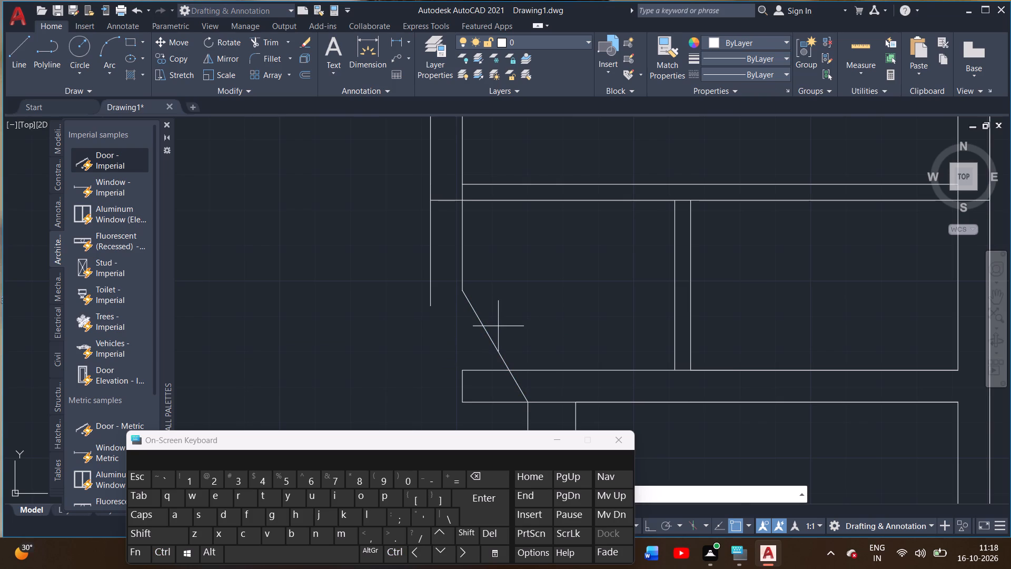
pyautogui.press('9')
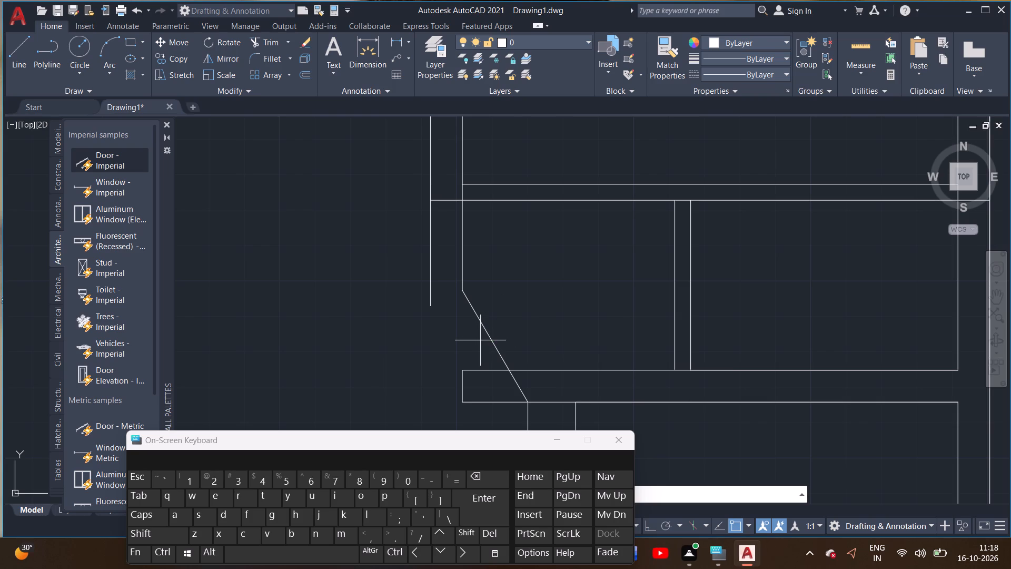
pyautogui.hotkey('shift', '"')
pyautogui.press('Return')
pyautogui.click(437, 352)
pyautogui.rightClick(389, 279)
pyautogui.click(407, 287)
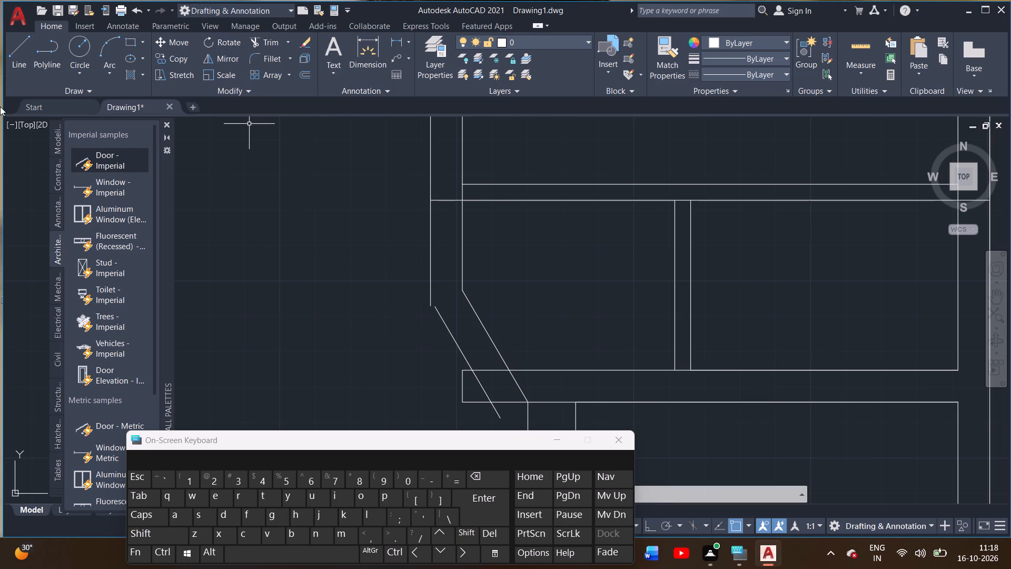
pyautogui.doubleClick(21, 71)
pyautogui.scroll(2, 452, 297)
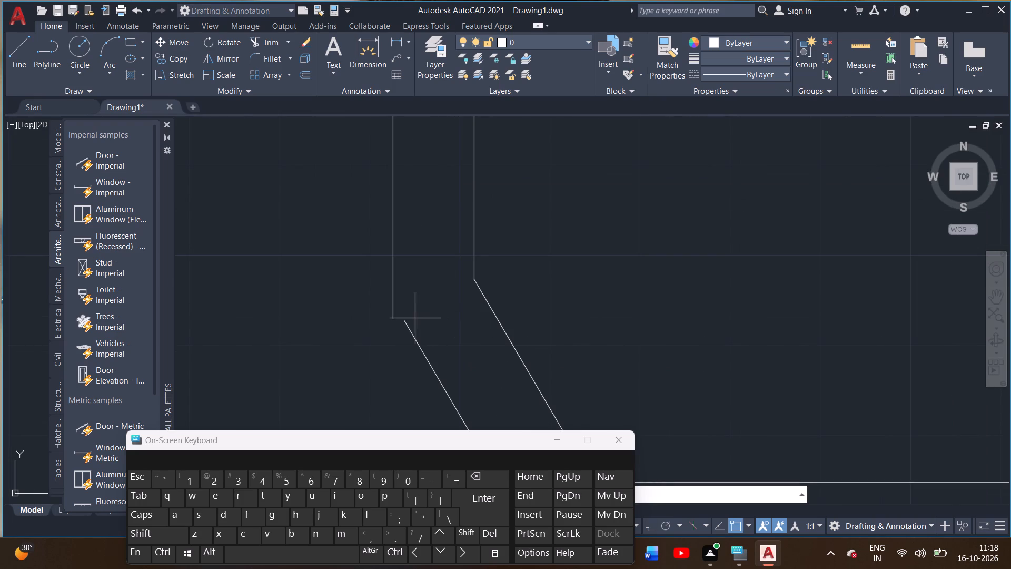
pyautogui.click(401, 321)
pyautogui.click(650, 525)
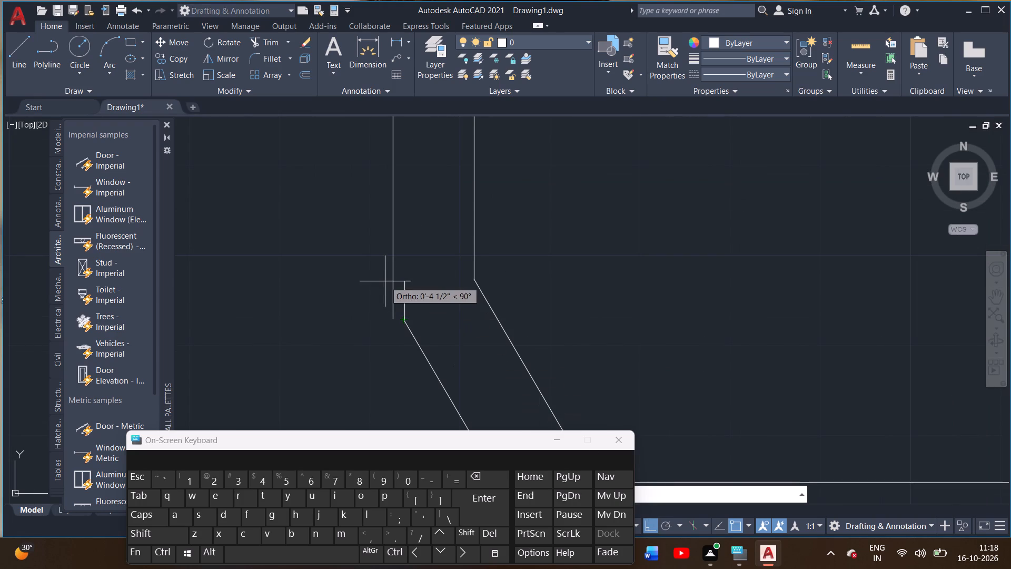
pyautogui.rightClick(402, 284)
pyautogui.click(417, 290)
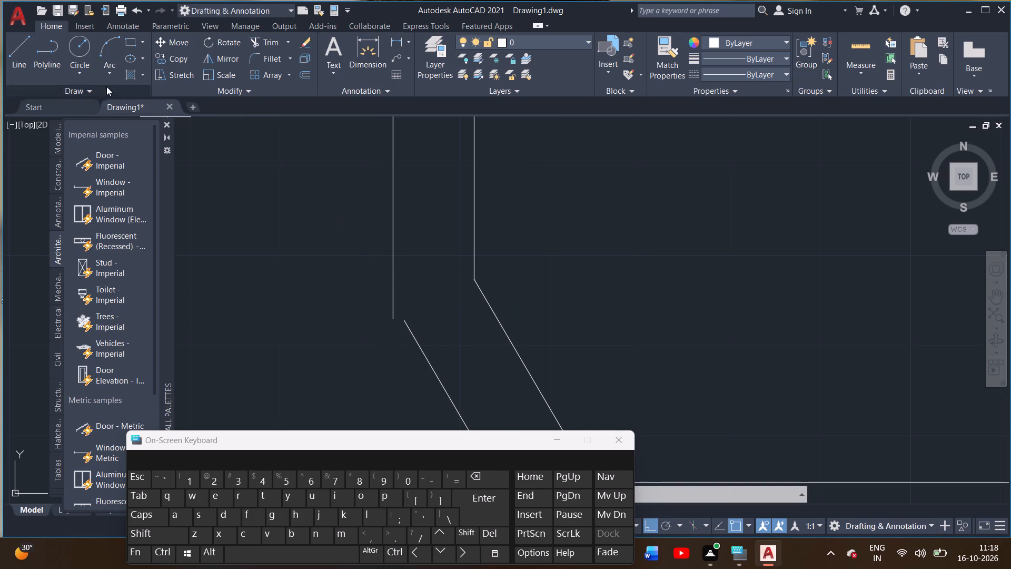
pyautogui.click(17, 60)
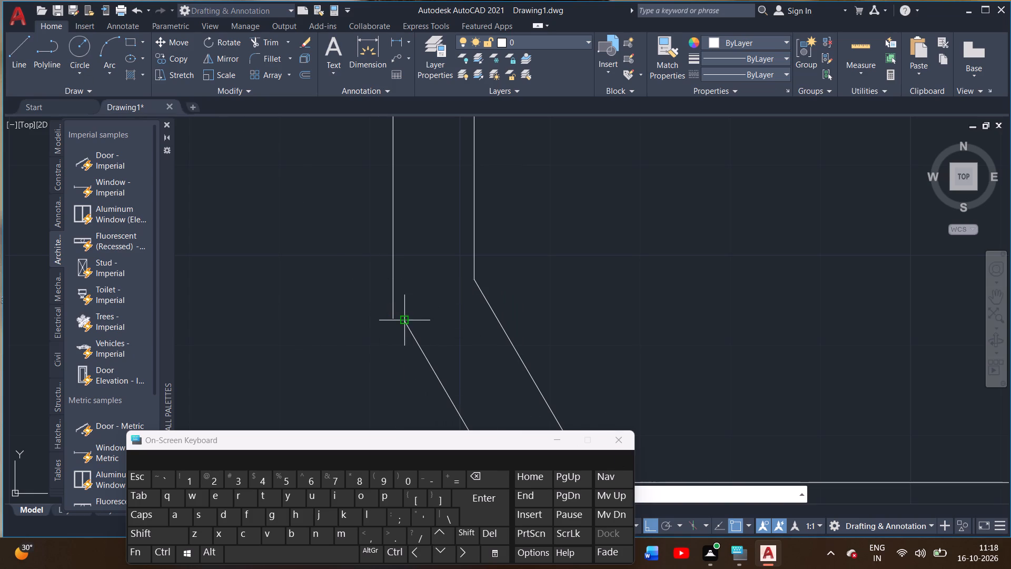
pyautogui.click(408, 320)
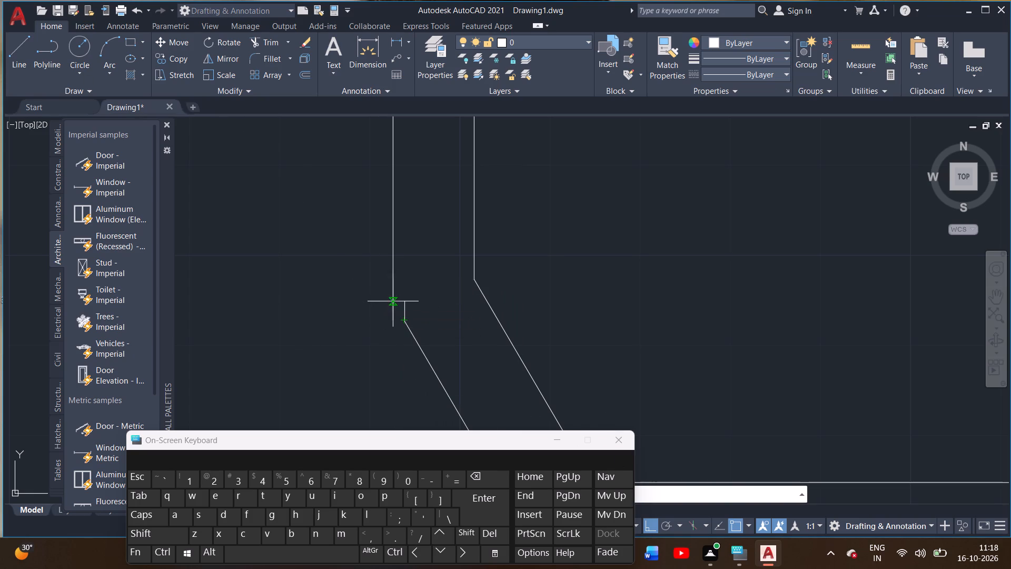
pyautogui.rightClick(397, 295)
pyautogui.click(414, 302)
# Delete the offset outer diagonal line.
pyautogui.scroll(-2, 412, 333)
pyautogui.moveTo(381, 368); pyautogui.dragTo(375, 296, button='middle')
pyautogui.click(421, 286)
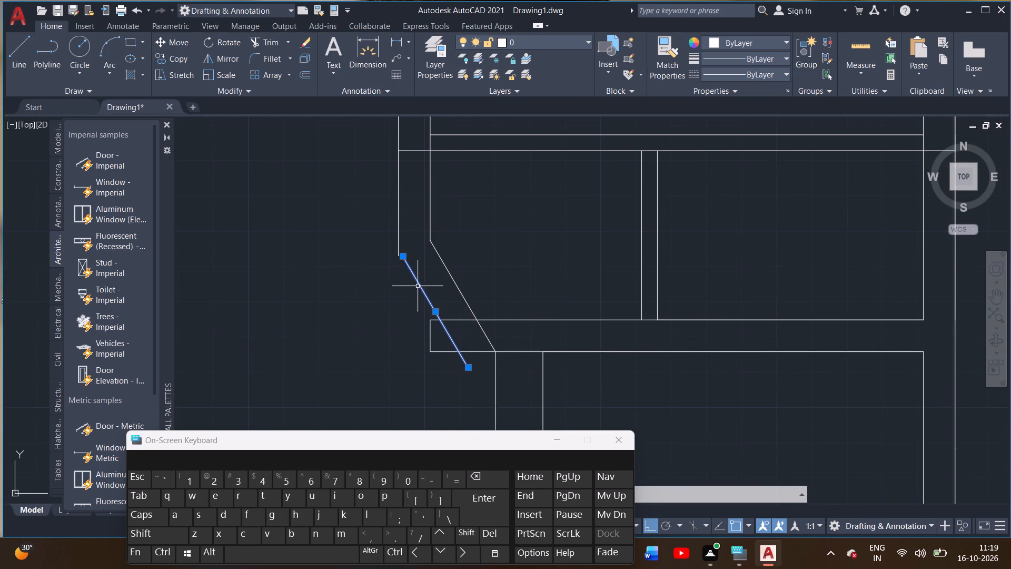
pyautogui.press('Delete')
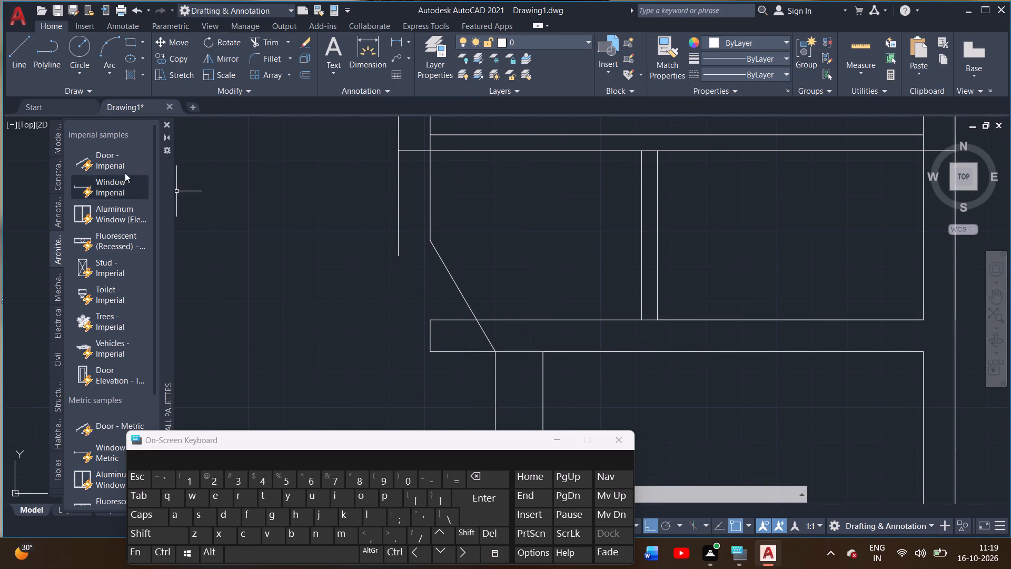
# With Ortho off, draw a diagonal line from the outer vertical line's lower end to the lower wall's top line, near its outer corner.
pyautogui.click(17, 50)
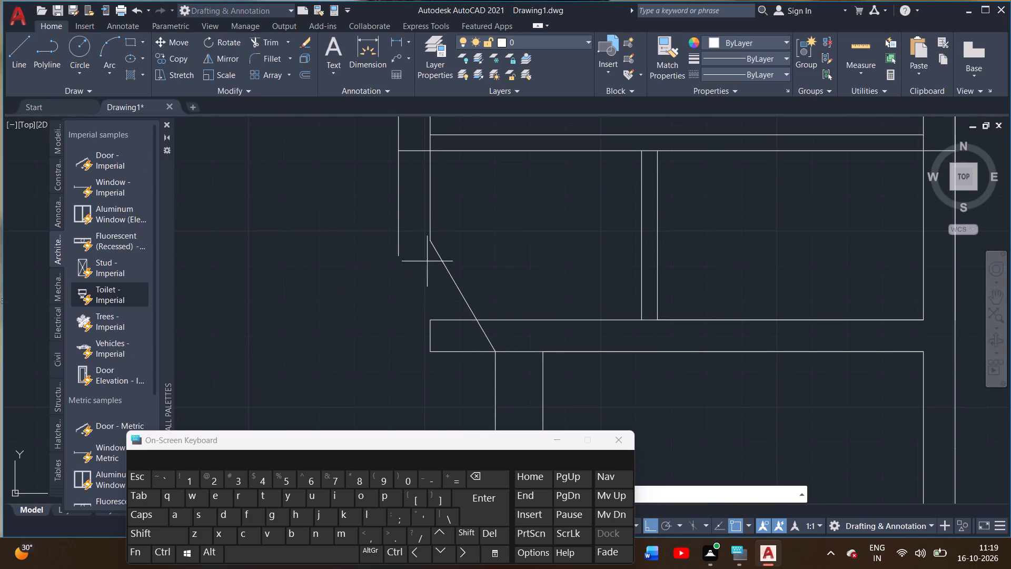
pyautogui.doubleClick(399, 257)
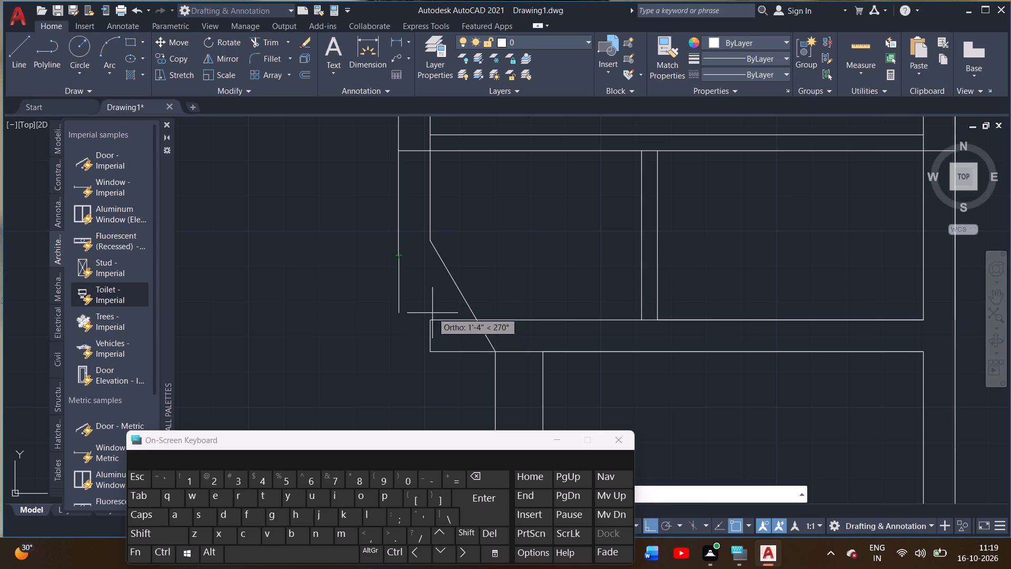
pyautogui.click(649, 526)
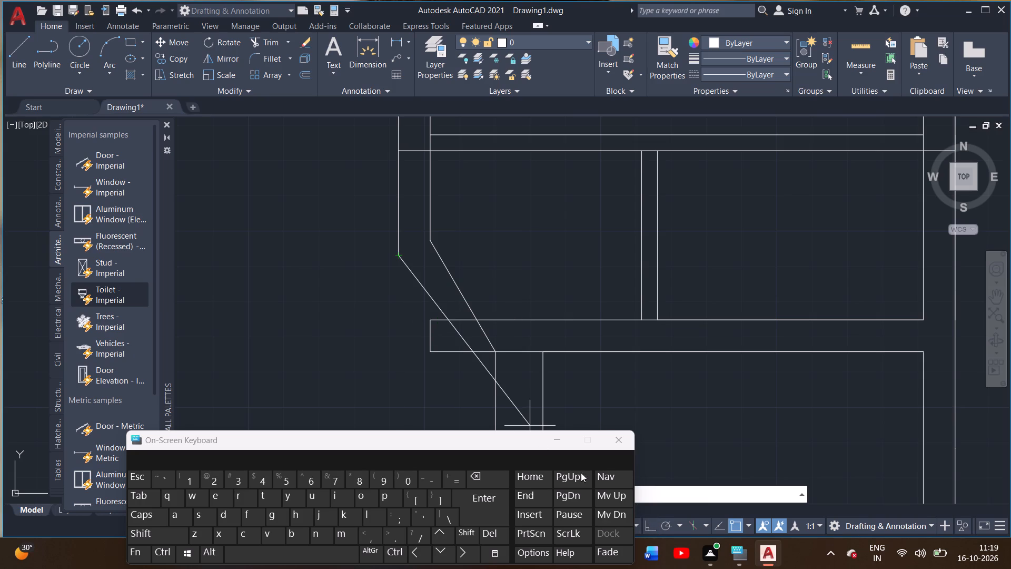
pyautogui.scroll(3, 448, 333)
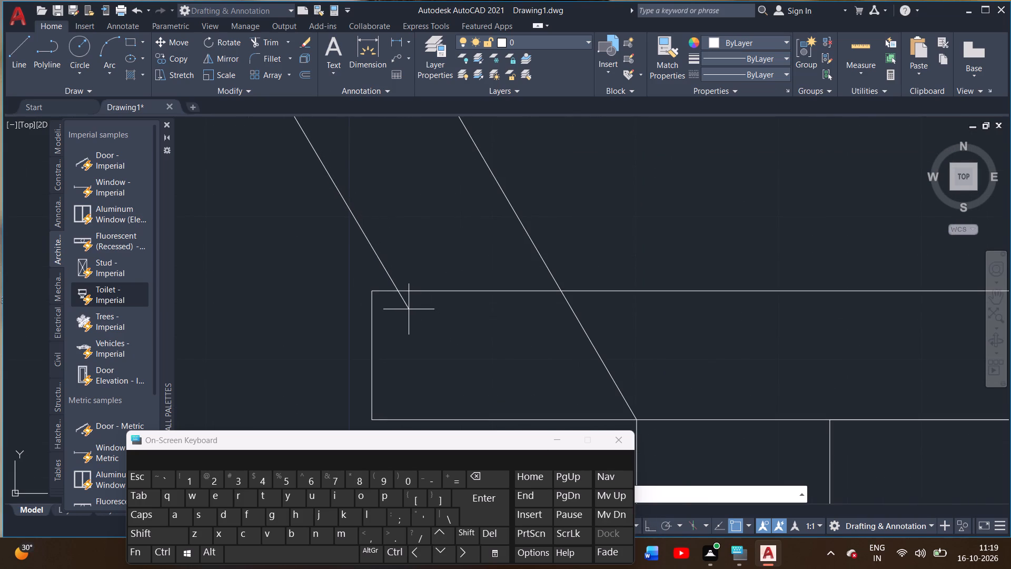
pyautogui.scroll(-2, 409, 309)
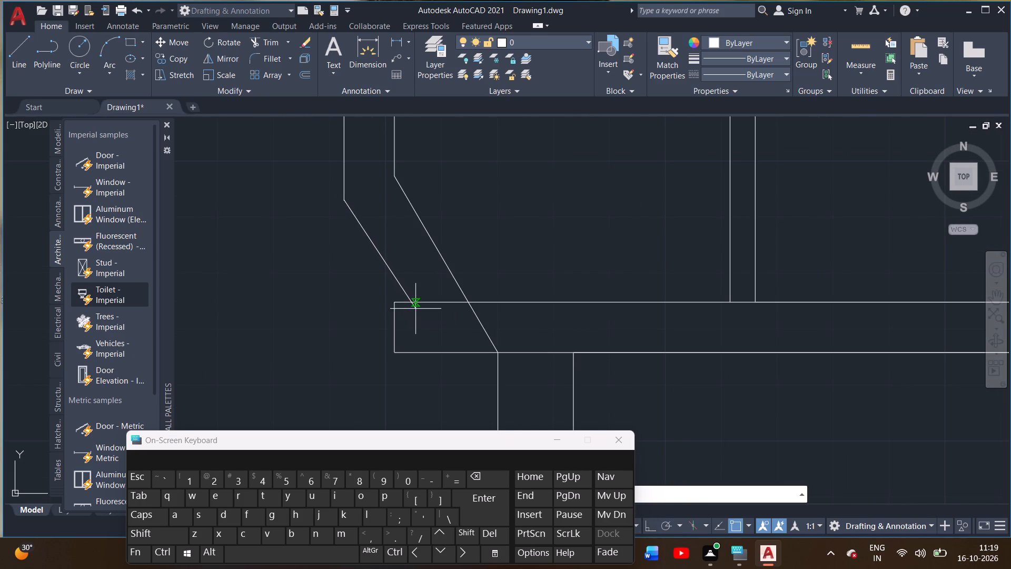
pyautogui.doubleClick(411, 301)
pyautogui.rightClick(403, 343)
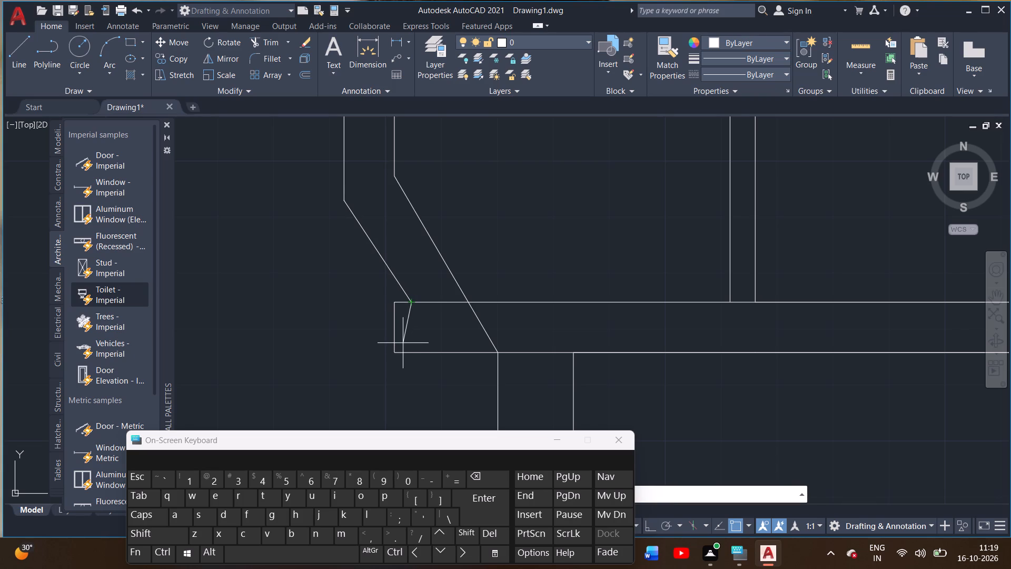
pyautogui.click(426, 350)
# Measure the horizontal gap between the two diagonals along the lower wall's top line.
pyautogui.scroll(-2, 361, 345)
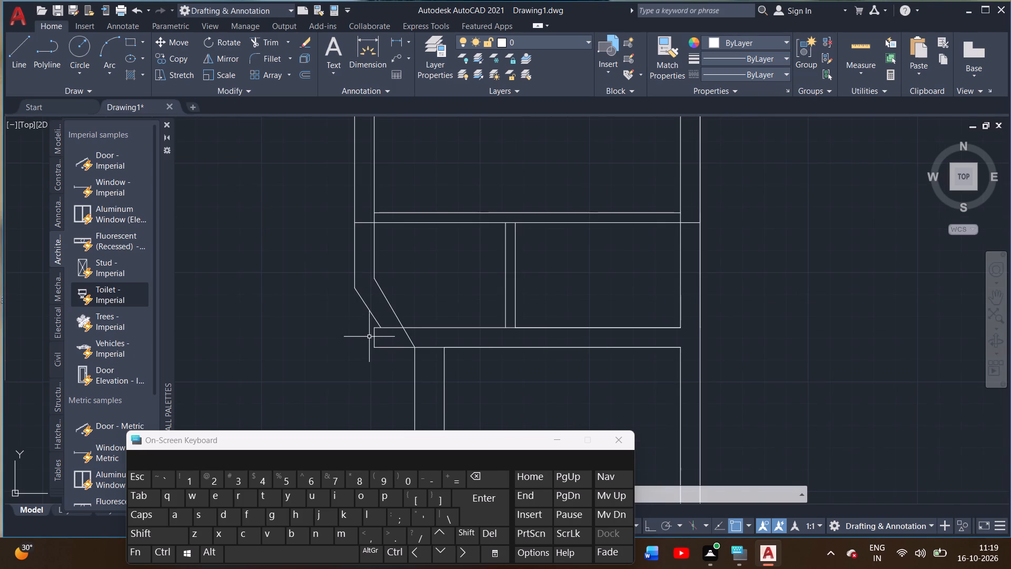
pyautogui.scroll(2, 389, 327)
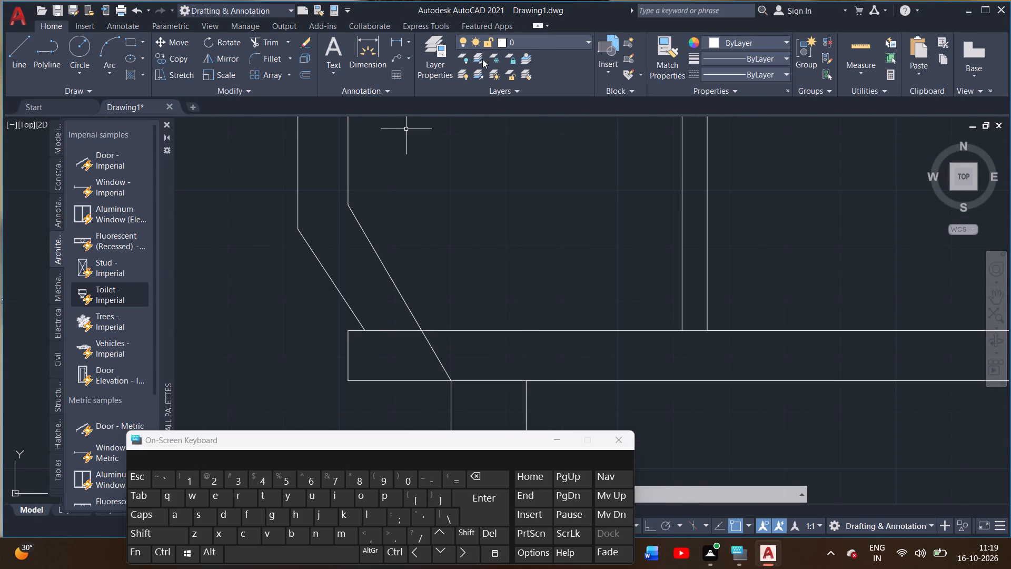
pyautogui.doubleClick(374, 52)
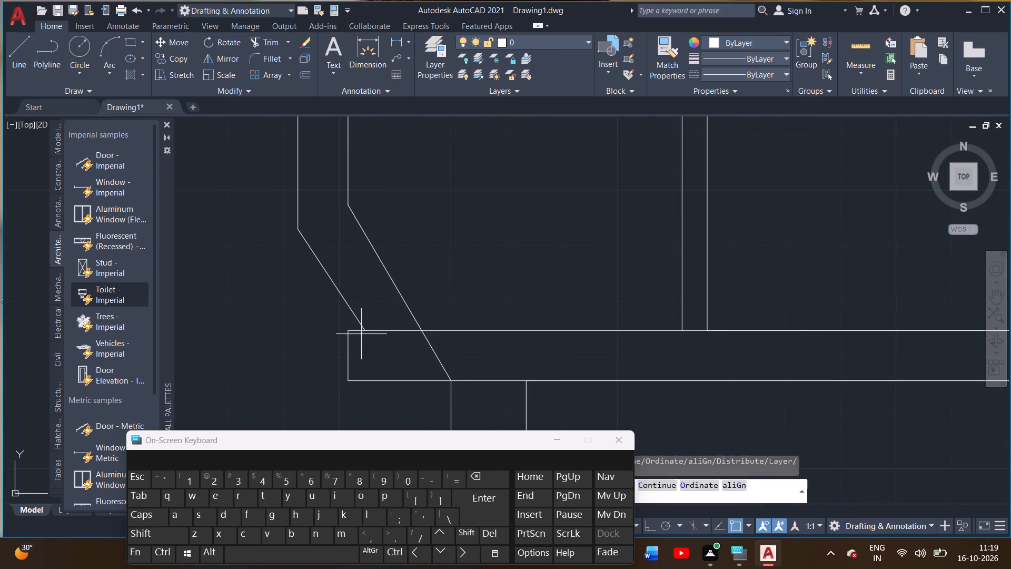
pyautogui.click(362, 330)
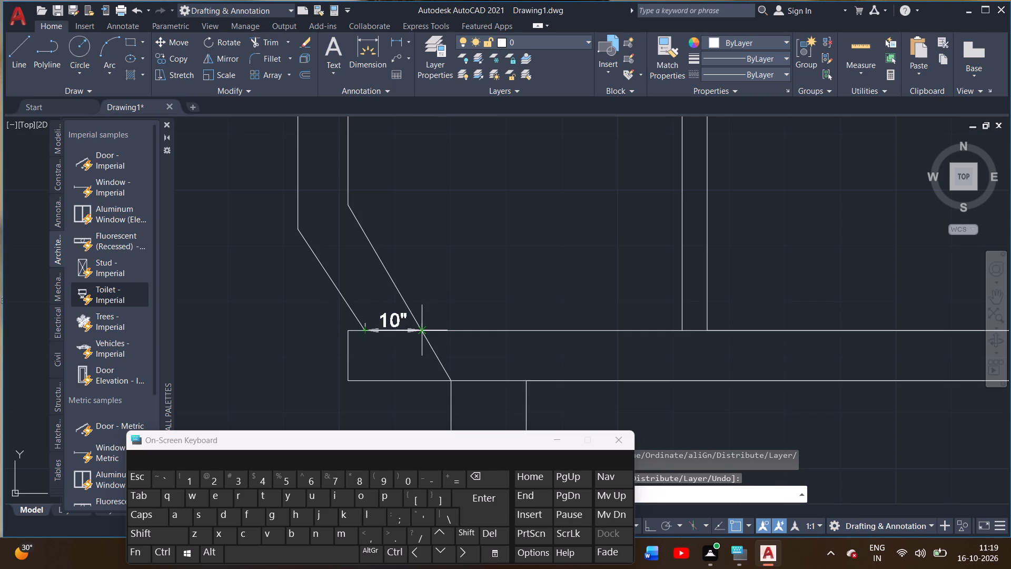
pyautogui.rightClick(390, 317)
pyautogui.doubleClick(409, 325)
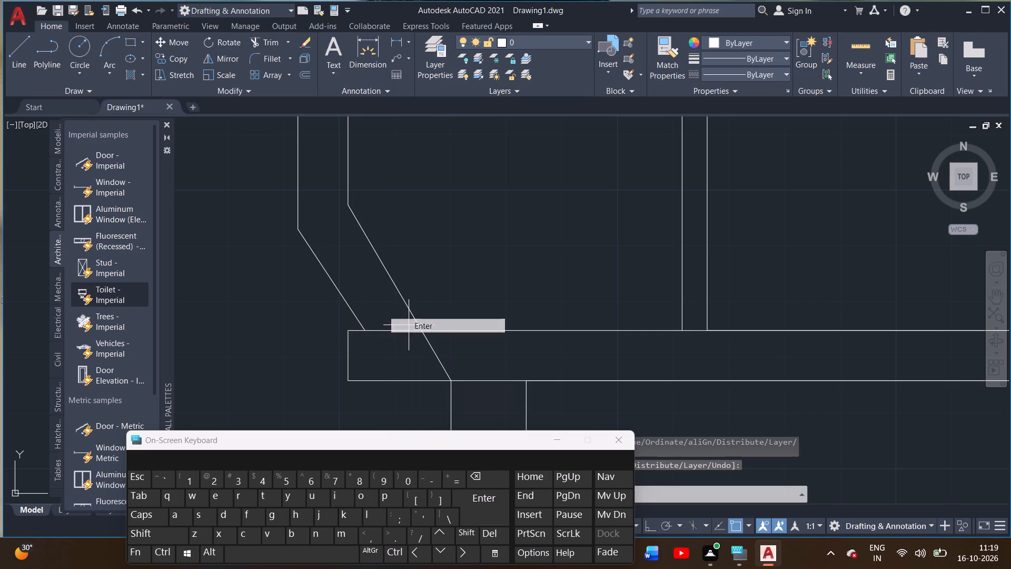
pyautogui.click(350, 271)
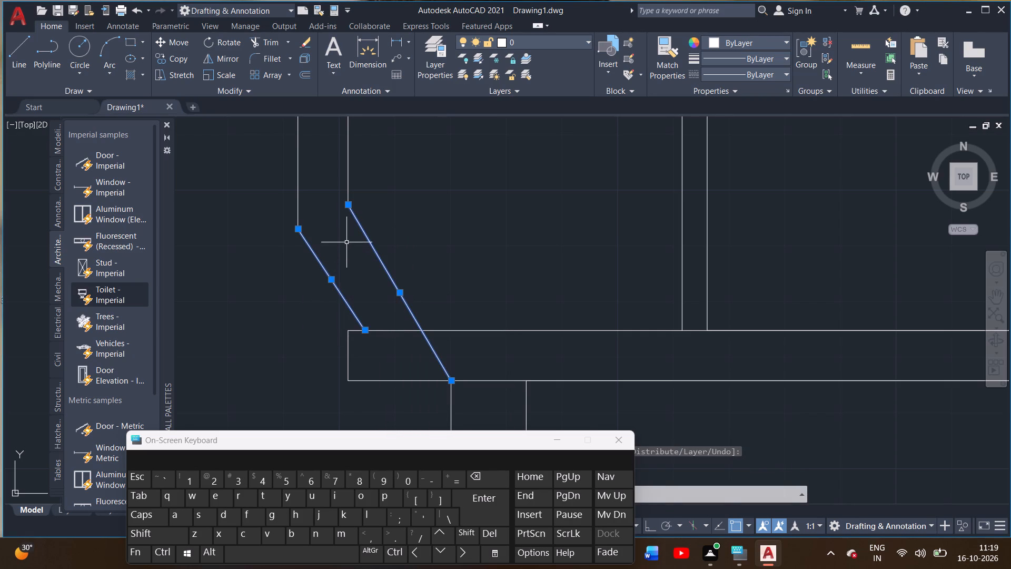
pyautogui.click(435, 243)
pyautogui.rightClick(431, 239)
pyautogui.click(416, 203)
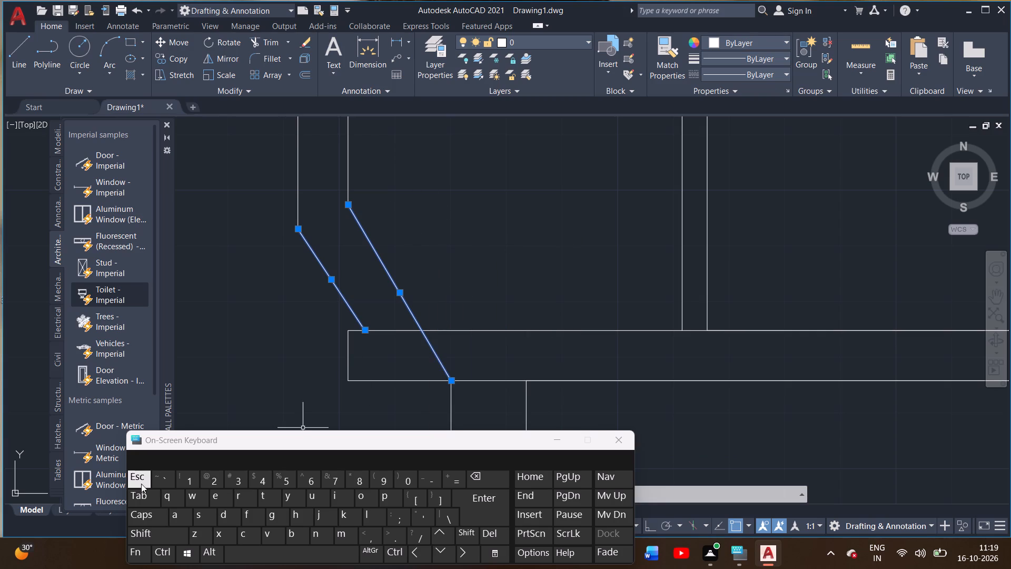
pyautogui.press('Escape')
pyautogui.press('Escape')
# Trim the inner diagonal inside the lower wall, plus that wall's top-line stub and end line beyond the outer diagonal.
pyautogui.scroll(-1, 259, 374)
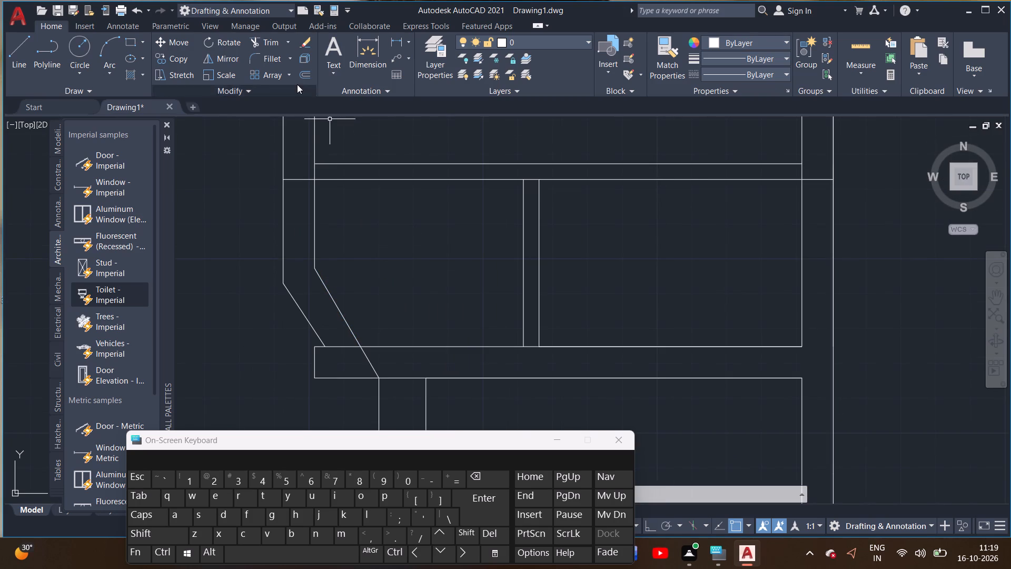
pyautogui.click(275, 40)
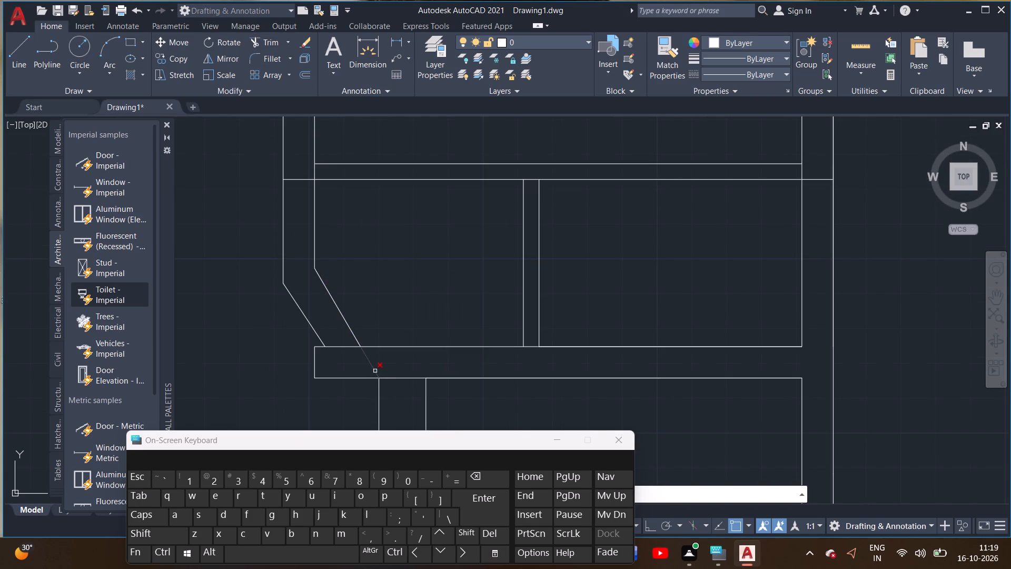
pyautogui.click(375, 371)
pyautogui.scroll(-2, 403, 368)
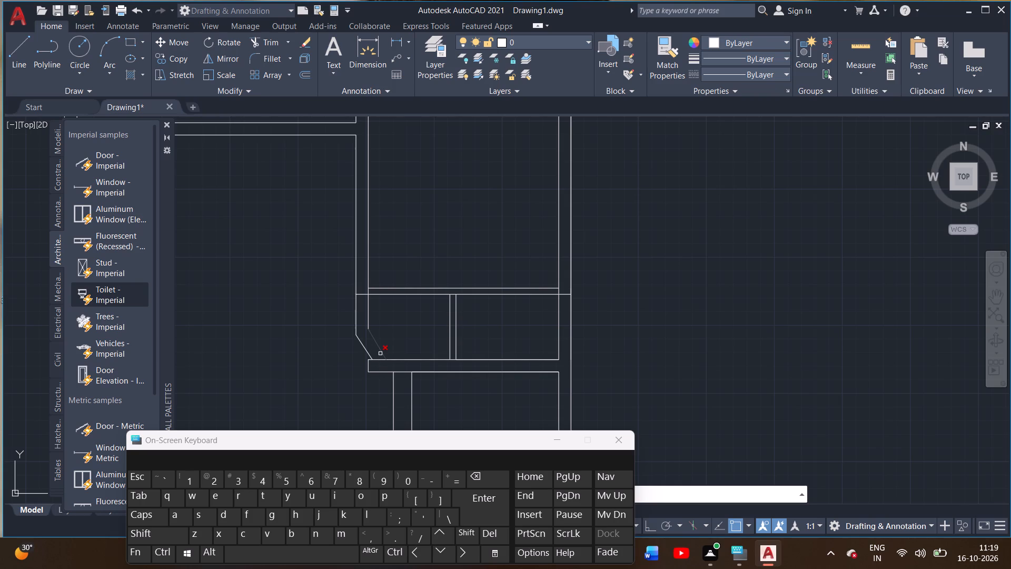
pyautogui.scroll(3, 371, 364)
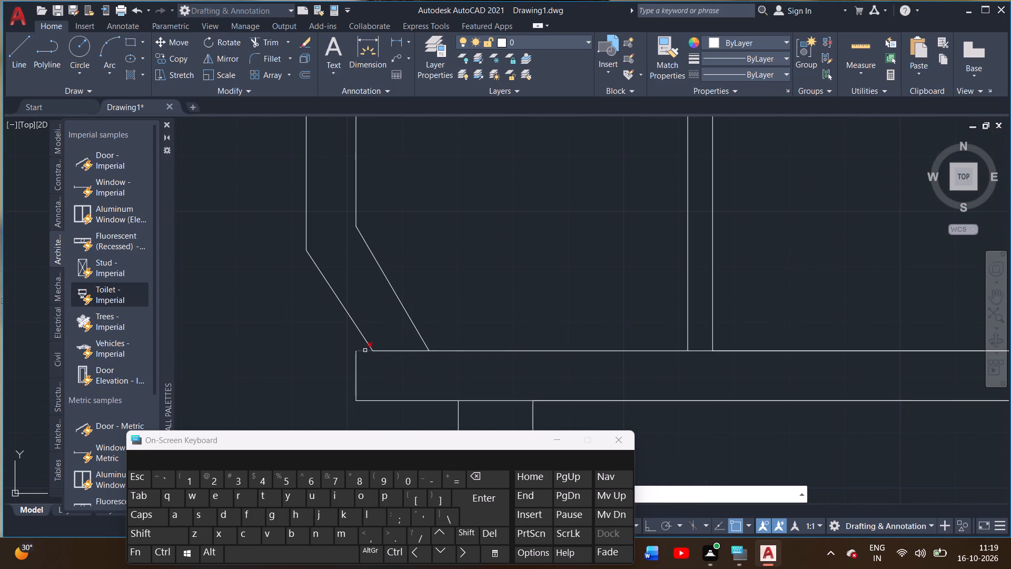
pyautogui.click(365, 350)
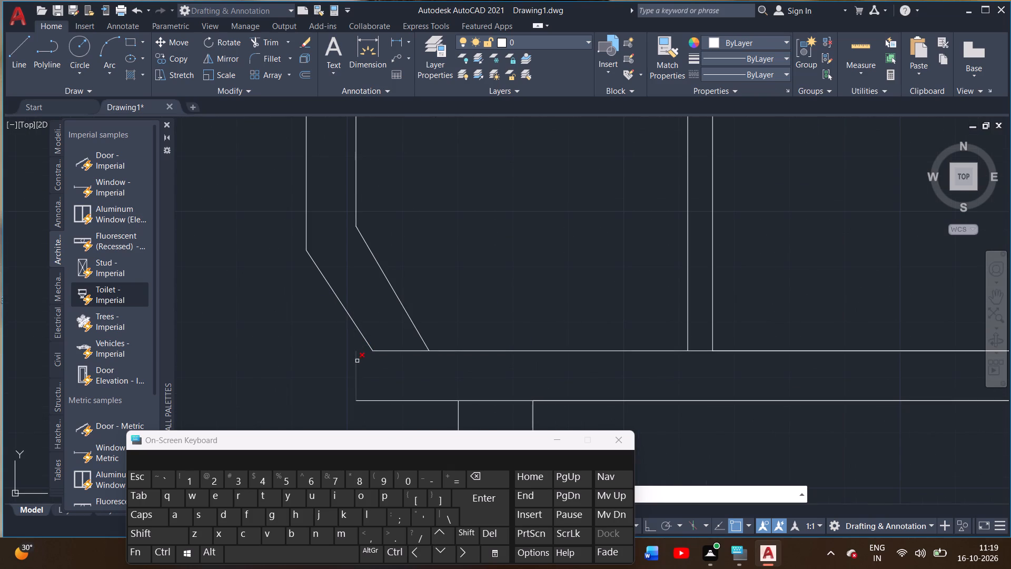
pyautogui.click(357, 361)
pyautogui.rightClick(303, 329)
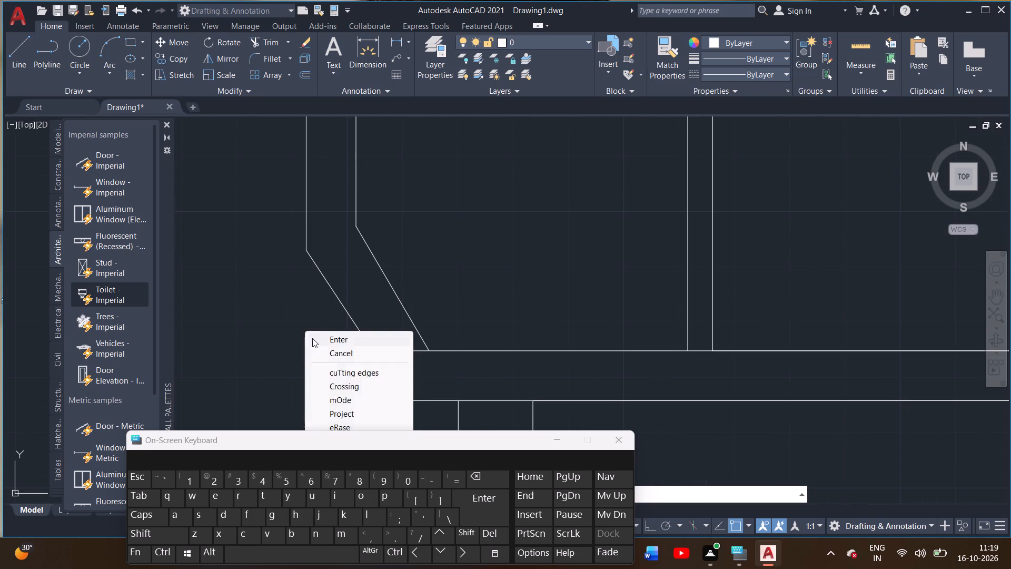
pyautogui.click(318, 342)
# With Ortho on, draw a vertical line from the outer diagonal's lower end down to the lower wall's bottom line.
pyautogui.doubleClick(13, 65)
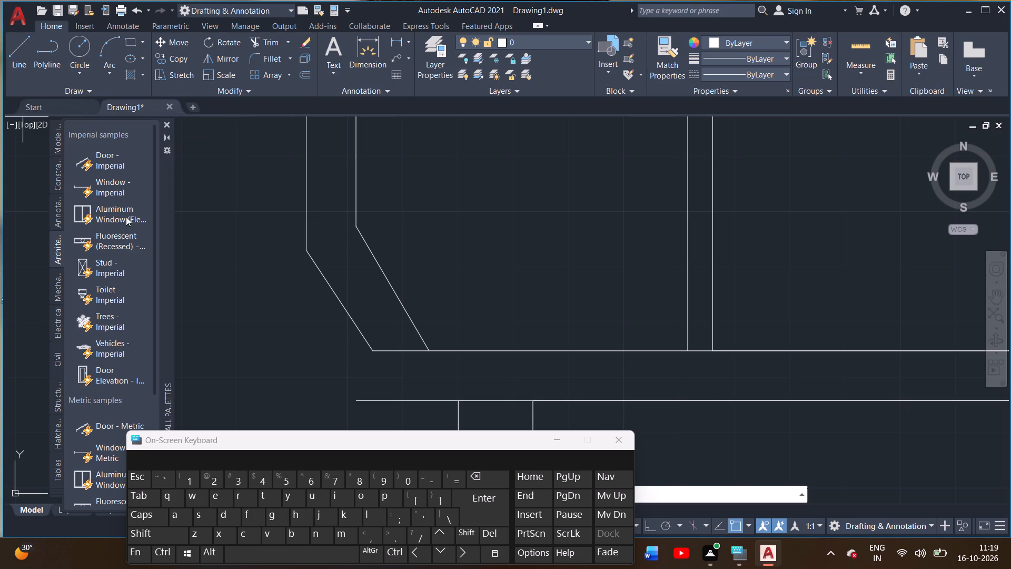
pyautogui.click(373, 351)
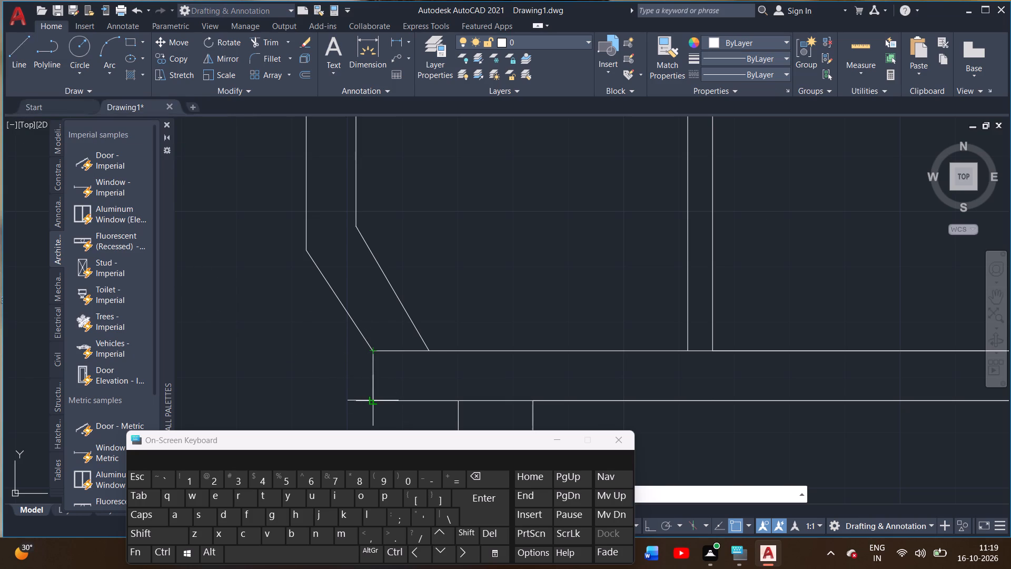
pyautogui.click(652, 529)
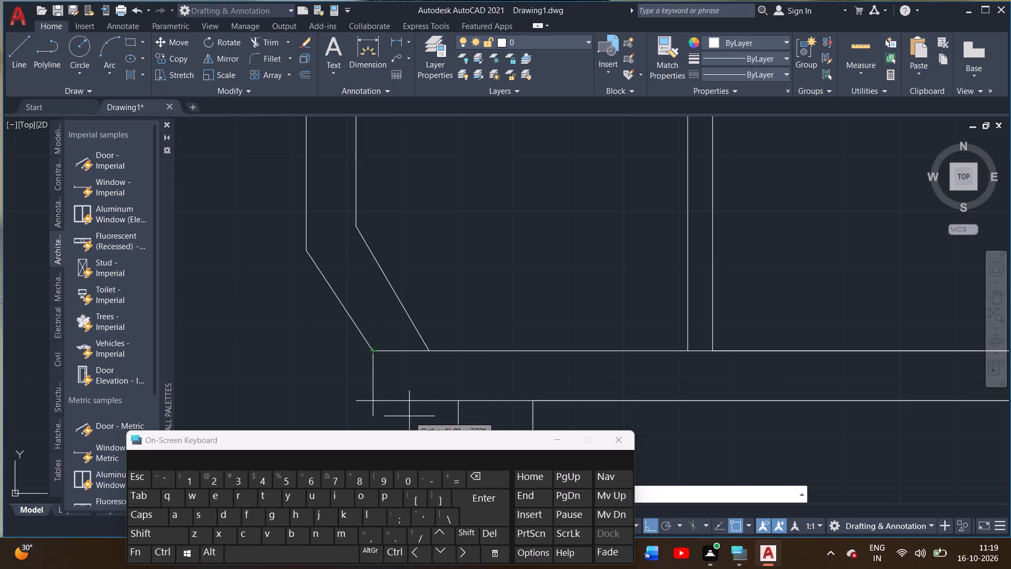
pyautogui.click(375, 403)
pyautogui.rightClick(375, 403)
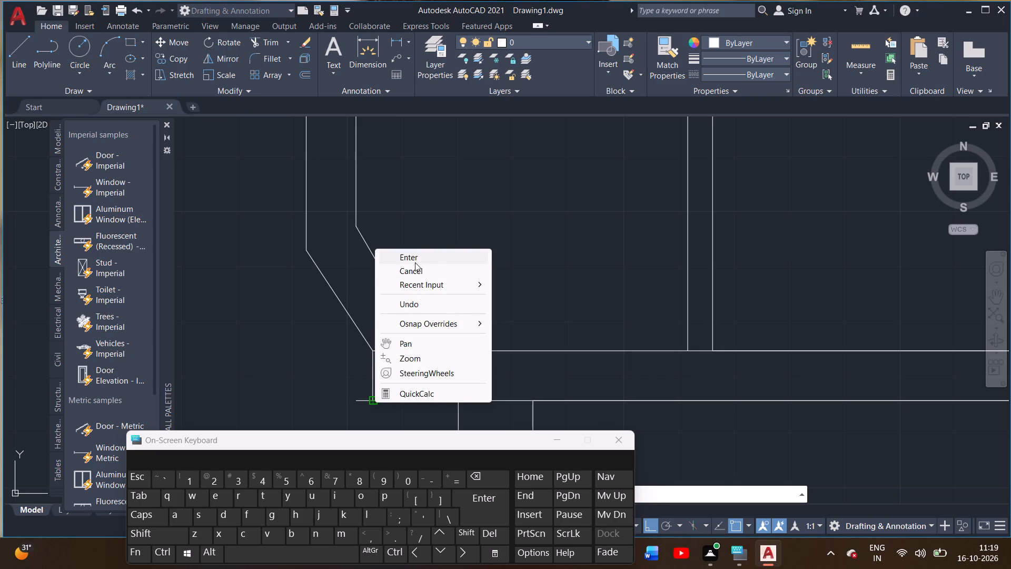
pyautogui.click(415, 260)
# Trim the stub of the lower wall's bottom line that projects beyond the new vertical end line.
pyautogui.scroll(2, 382, 340)
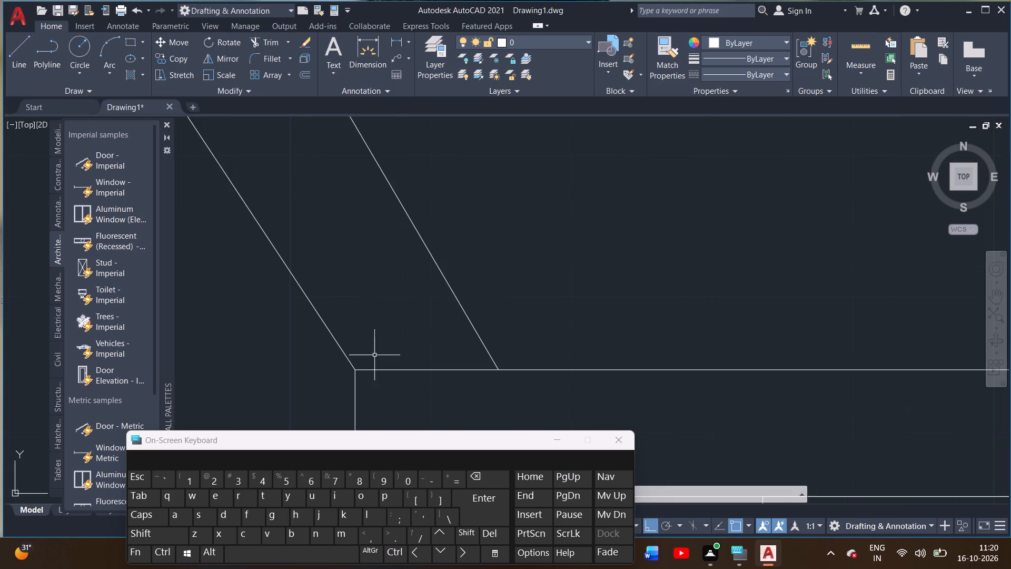
pyautogui.scroll(-2, 344, 391)
pyautogui.scroll(-1, 567, 350)
pyautogui.moveTo(564, 349); pyautogui.dragTo(573, 314, button='middle')
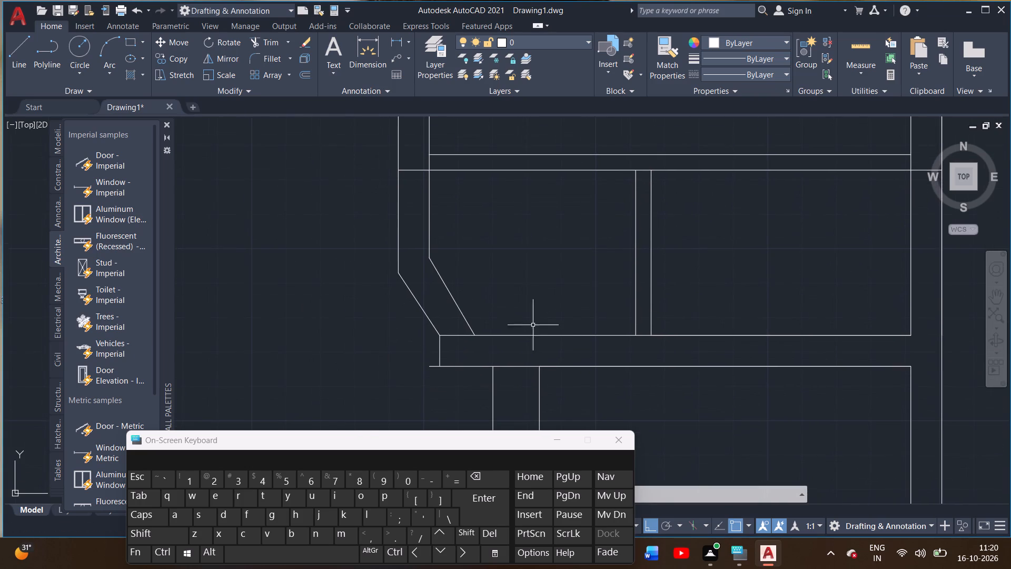
pyautogui.scroll(2, 428, 368)
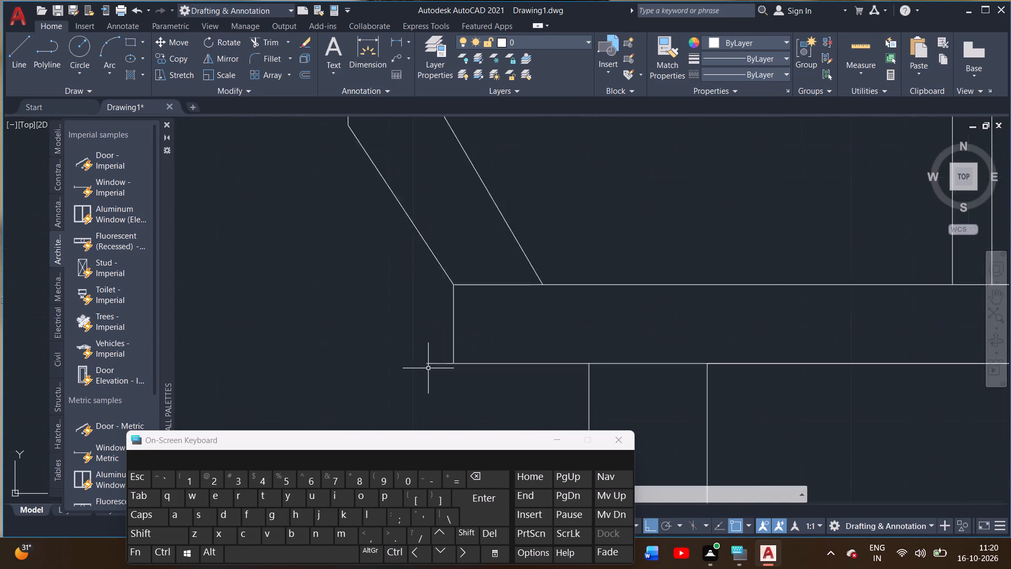
pyautogui.scroll(1, 428, 368)
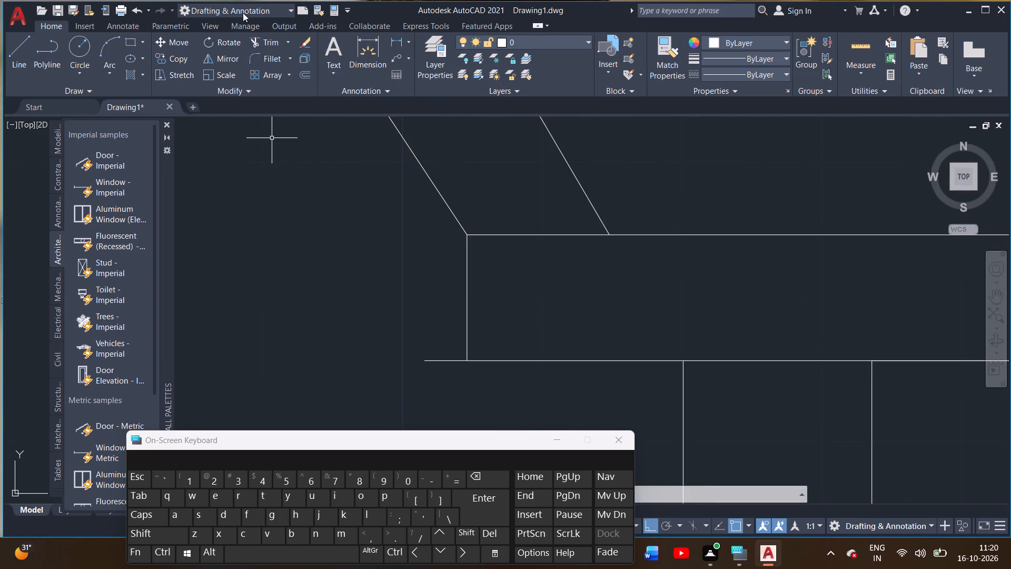
pyautogui.doubleClick(252, 36)
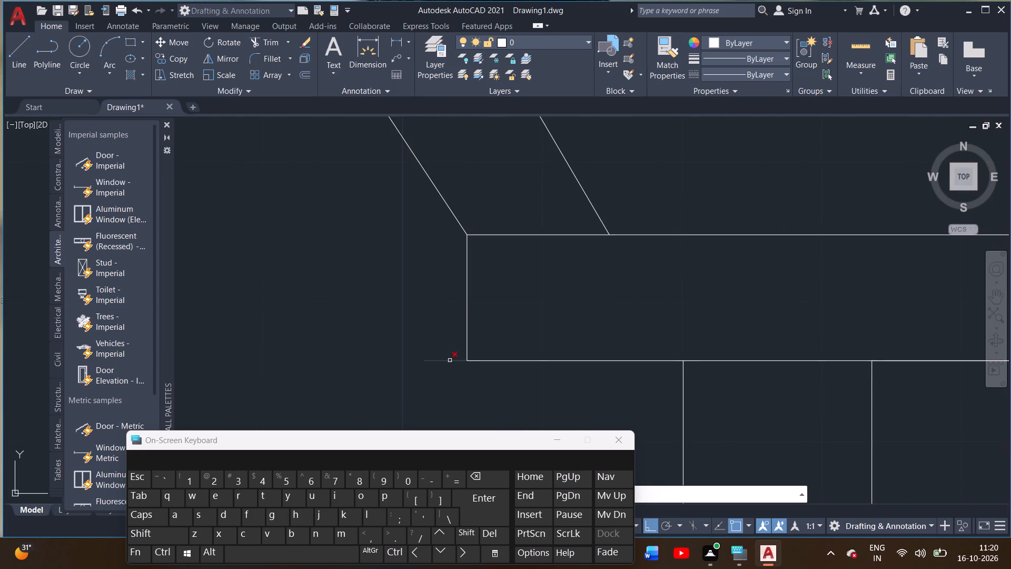
pyautogui.click(450, 360)
pyautogui.scroll(-2, 439, 359)
pyautogui.moveTo(562, 269); pyautogui.dragTo(562, 303, button='middle')
pyautogui.moveTo(560, 271); pyautogui.dragTo(555, 275, button='right')
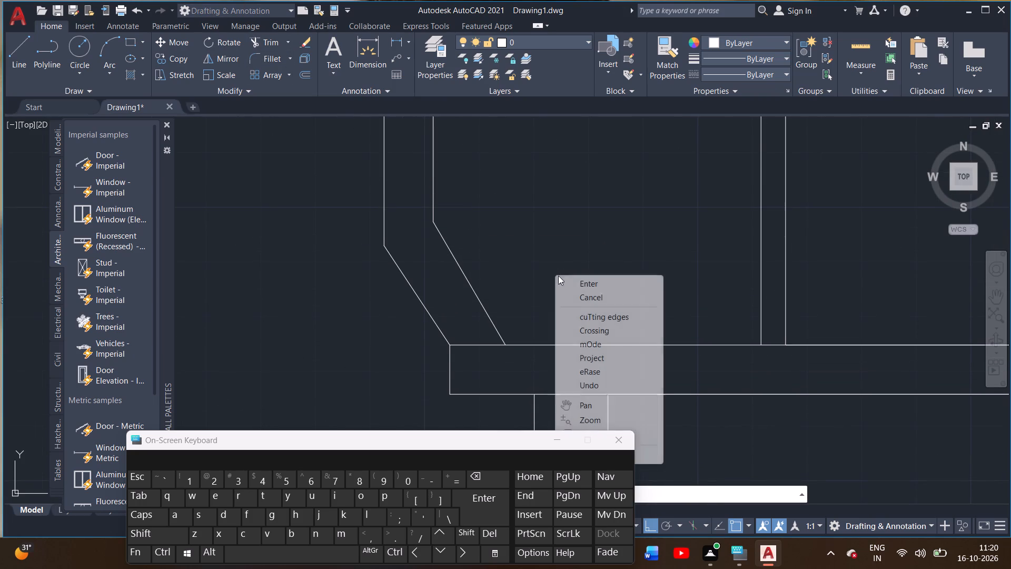
pyautogui.click(569, 289)
# Delete the inner diagonal line of the angled wall.
pyautogui.click(443, 243)
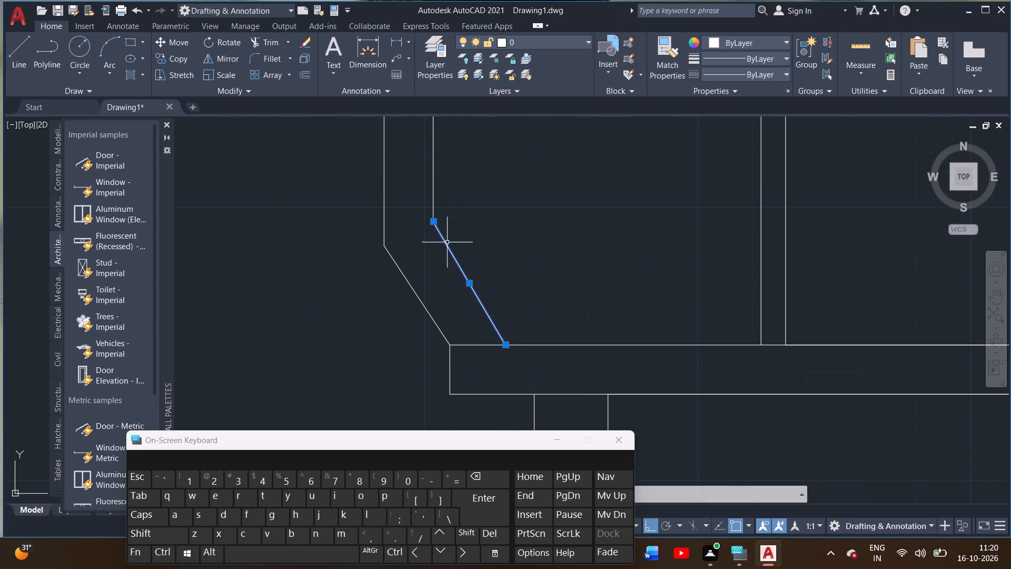
pyautogui.press('Delete')
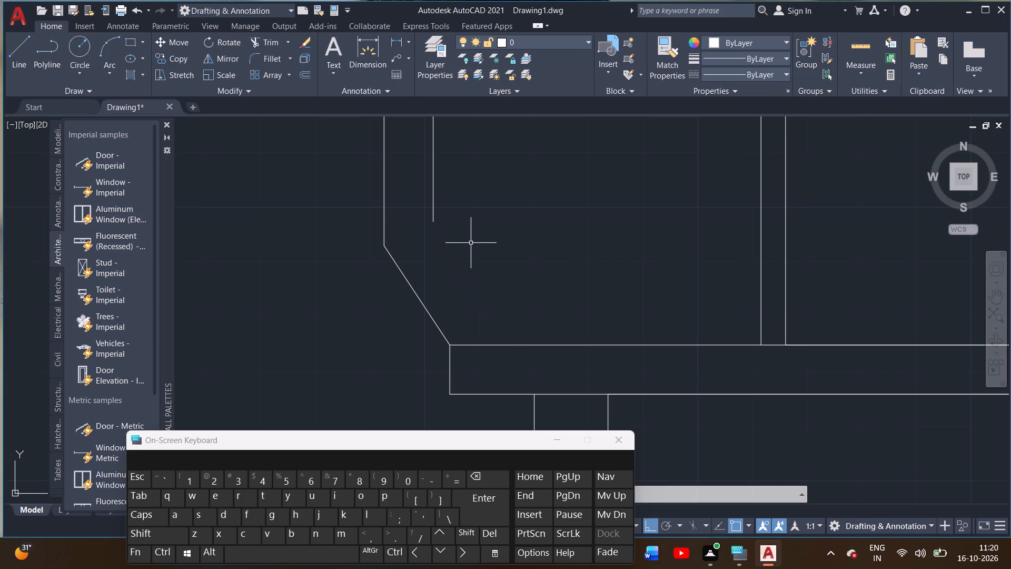
# Draw a 9" horizontal line from the outer diagonal's lower end inward along the lower wall's top line.
pyautogui.doubleClick(18, 54)
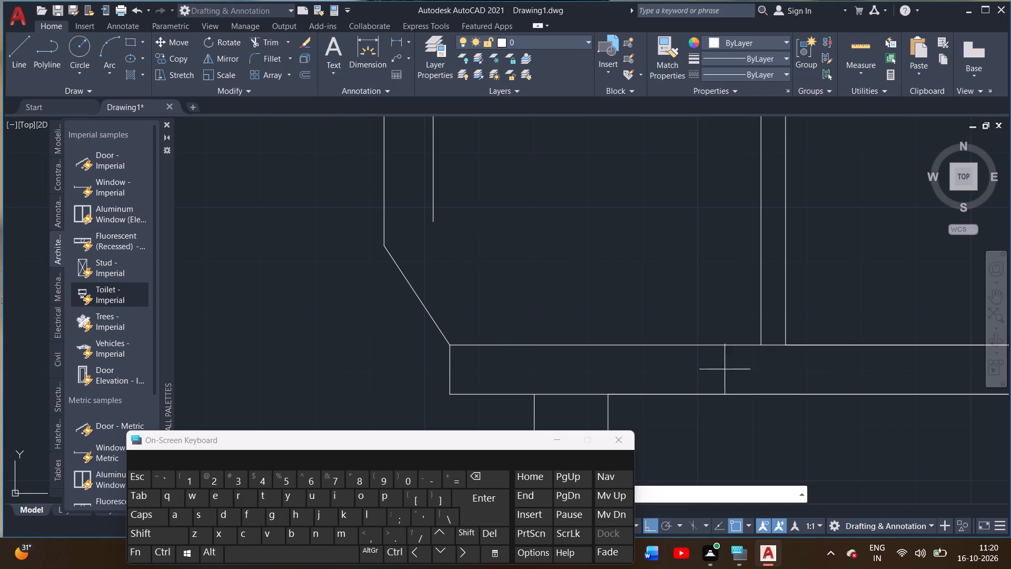
pyautogui.click(453, 347)
pyautogui.press('9')
pyautogui.hotkey('shift', '"')
pyautogui.press('Return')
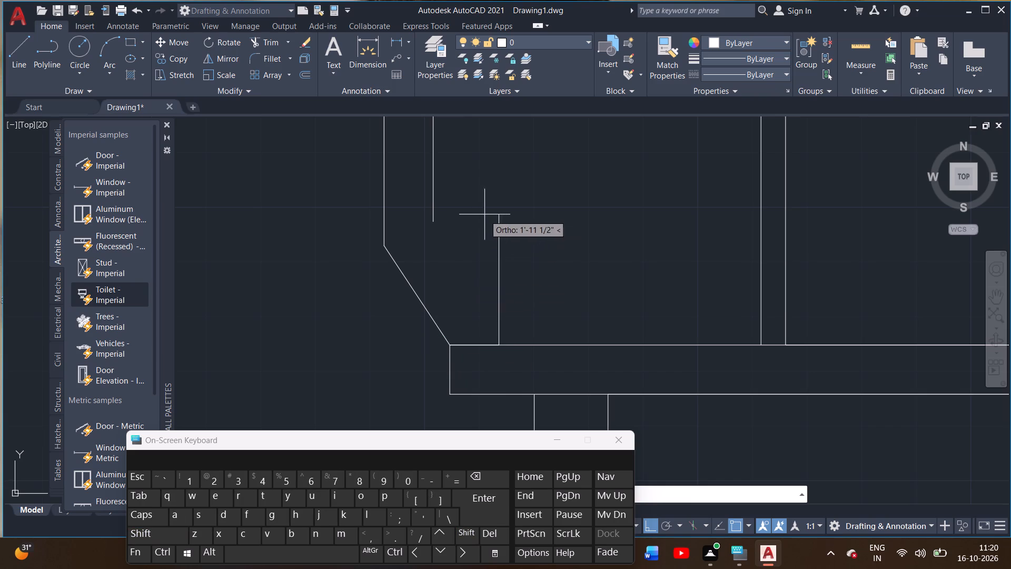
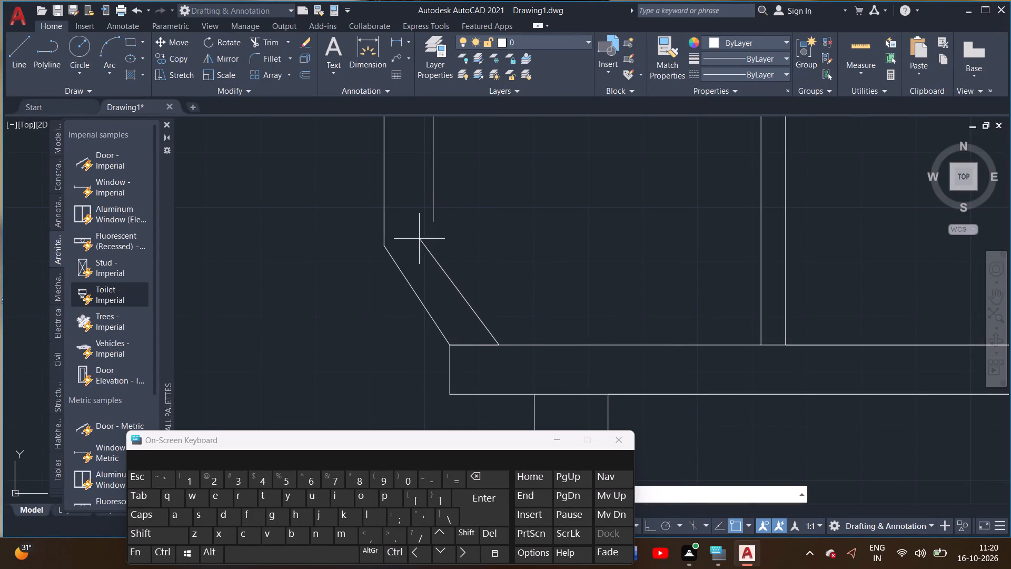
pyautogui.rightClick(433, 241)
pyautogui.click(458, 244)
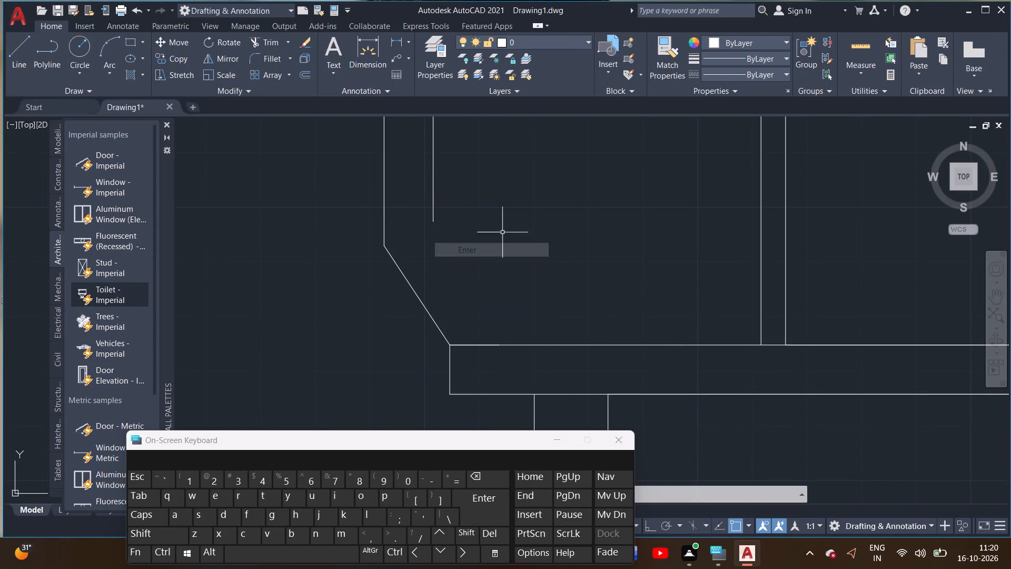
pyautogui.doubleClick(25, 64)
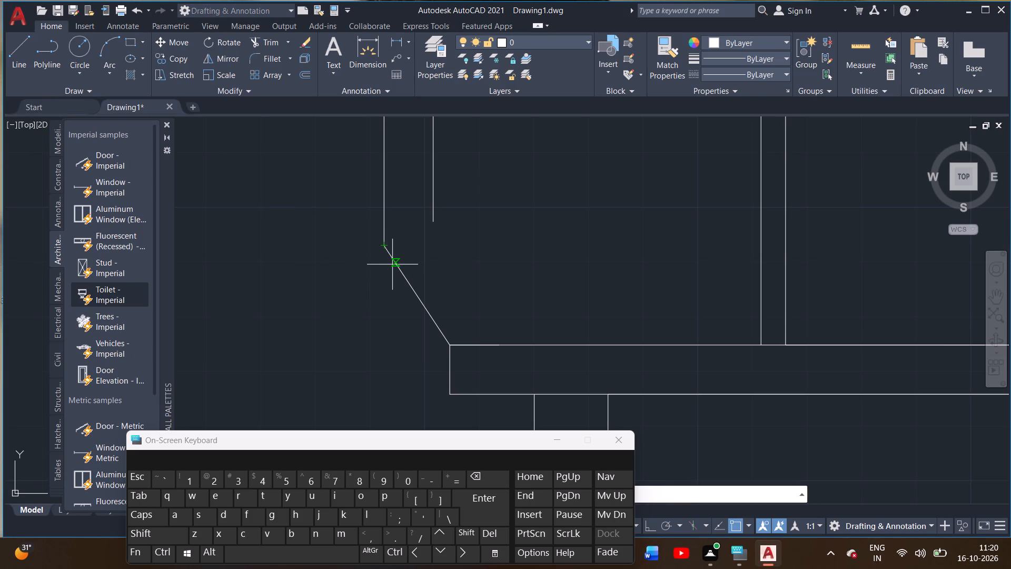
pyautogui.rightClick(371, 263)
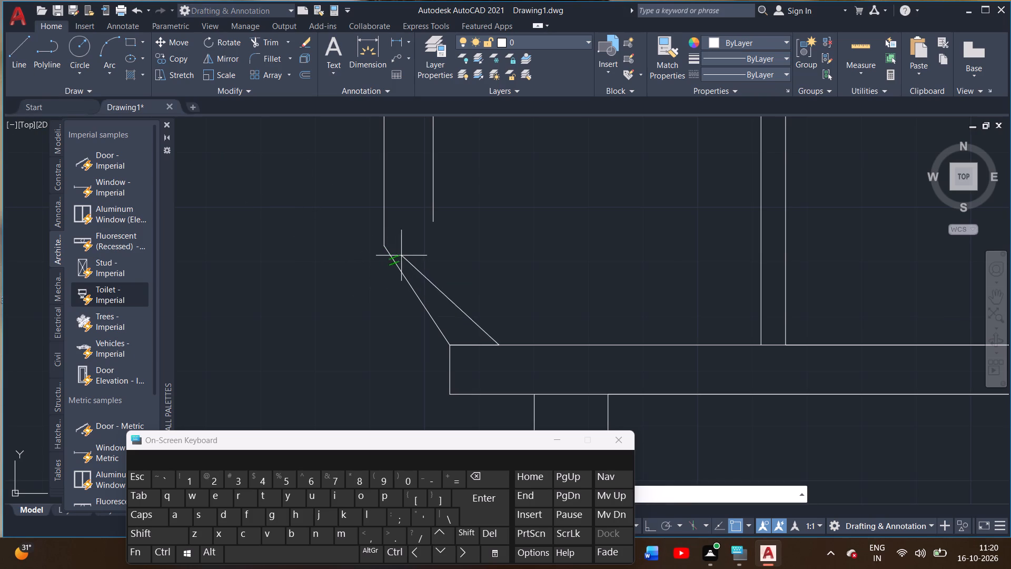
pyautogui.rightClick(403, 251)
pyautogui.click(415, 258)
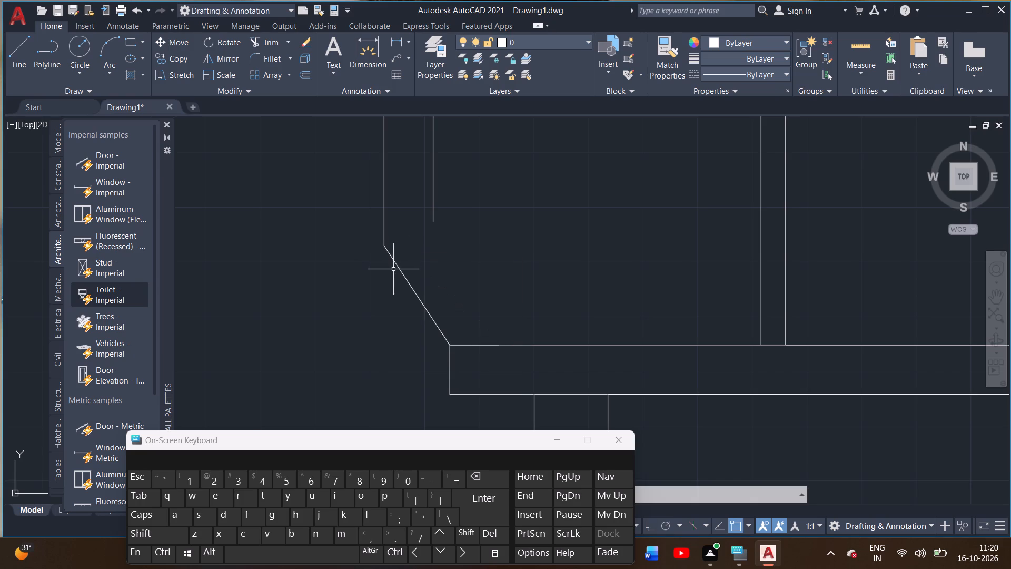
# Offset the diagonal corner wall line 9" toward the room interior.
pyautogui.doubleClick(397, 266)
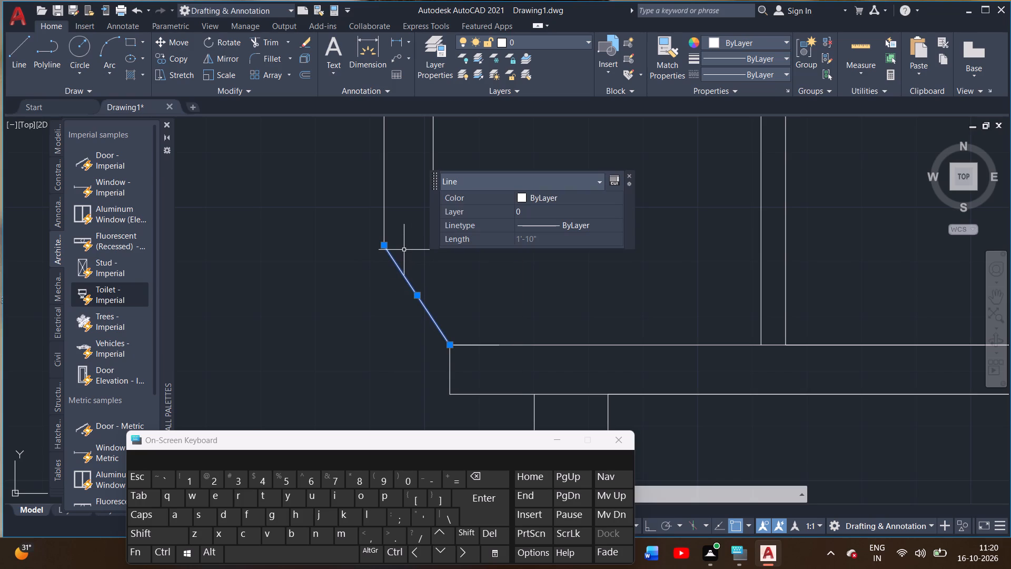
pyautogui.write('off')
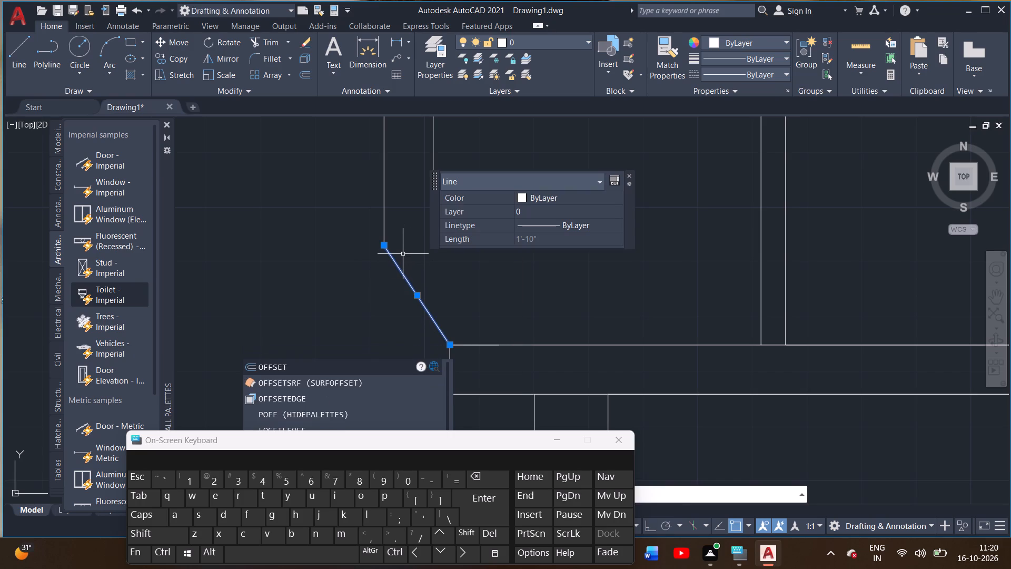
pyautogui.press('Return')
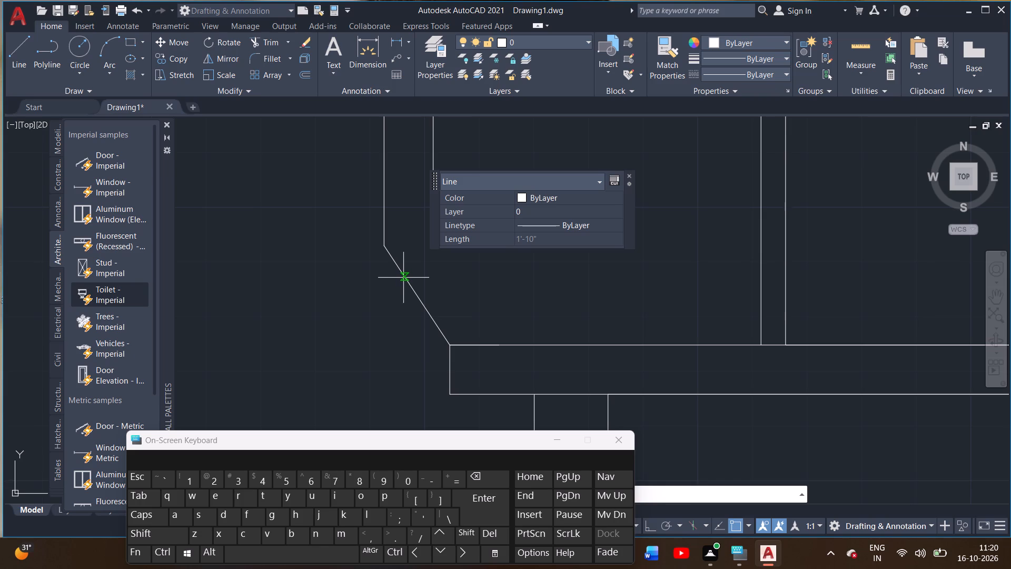
pyautogui.press('9')
pyautogui.hotkey('shift', '"')
pyautogui.press('Return')
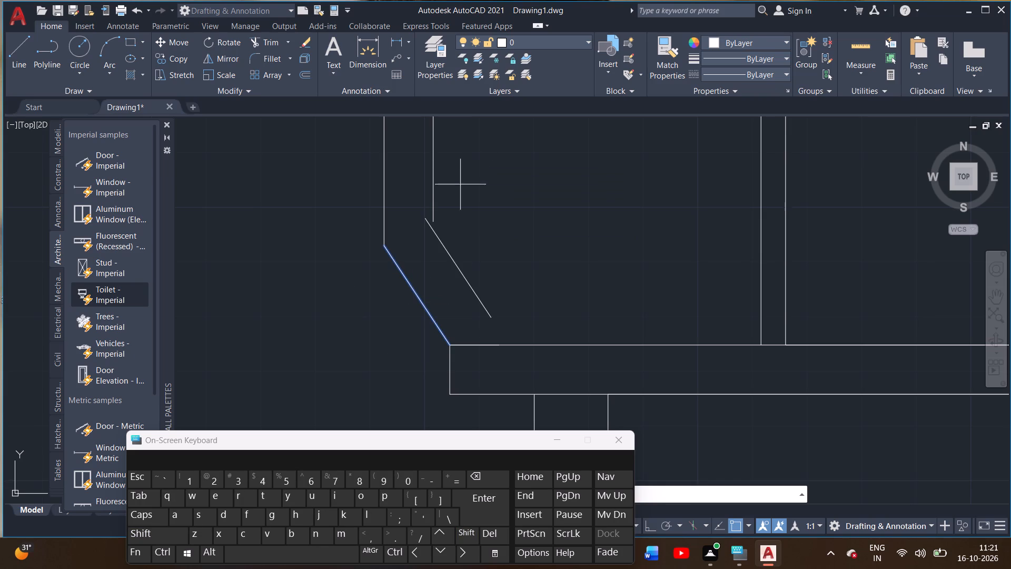
pyautogui.click(460, 205)
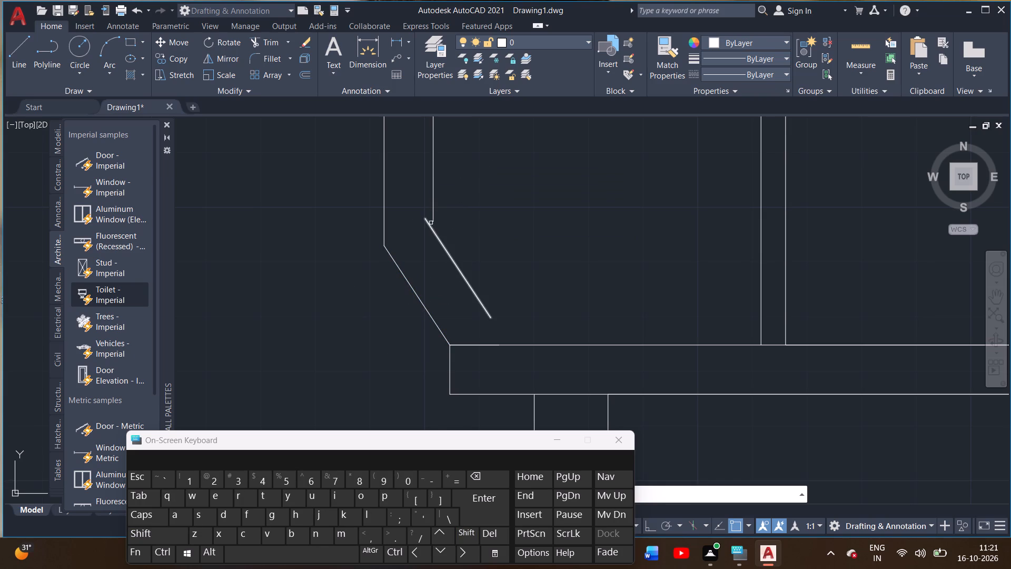
# Draw a vertical line with Ortho on from the inner wall line's lower end down to the offset diagonal.
pyautogui.click(22, 55)
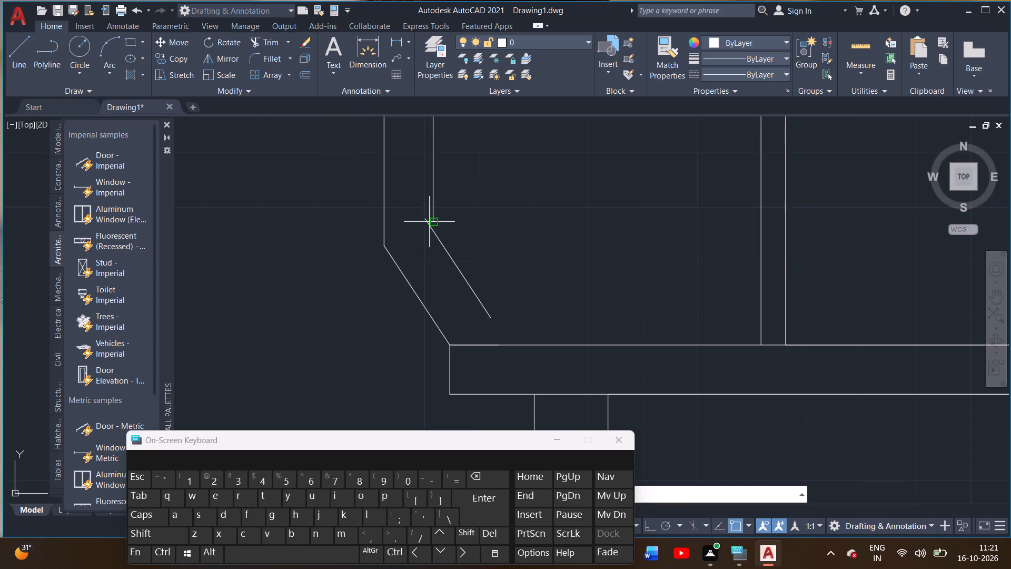
pyautogui.scroll(3, 431, 223)
pyautogui.click(430, 221)
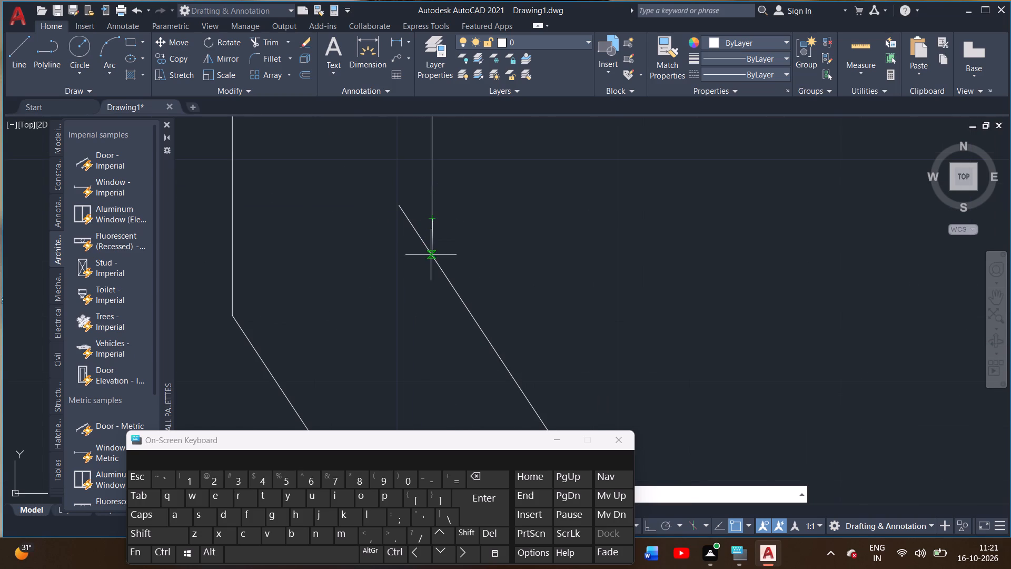
pyautogui.click(653, 532)
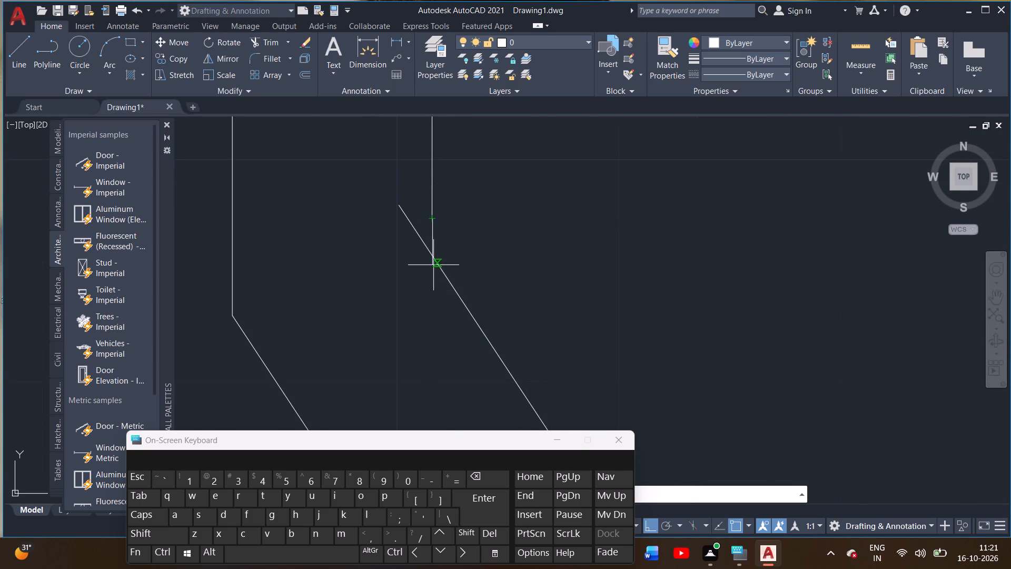
pyautogui.scroll(2, 432, 255)
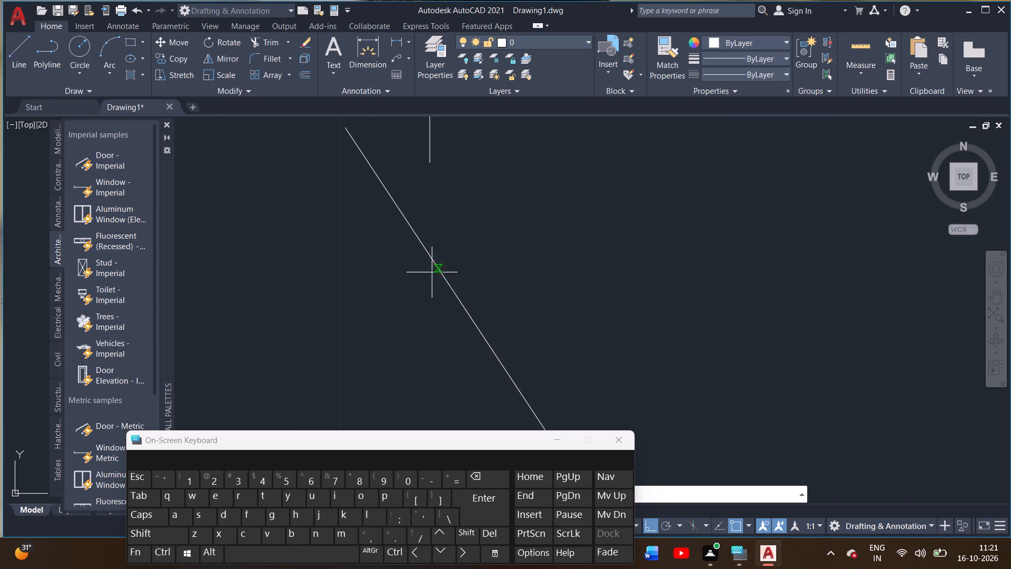
pyautogui.scroll(3, 429, 254)
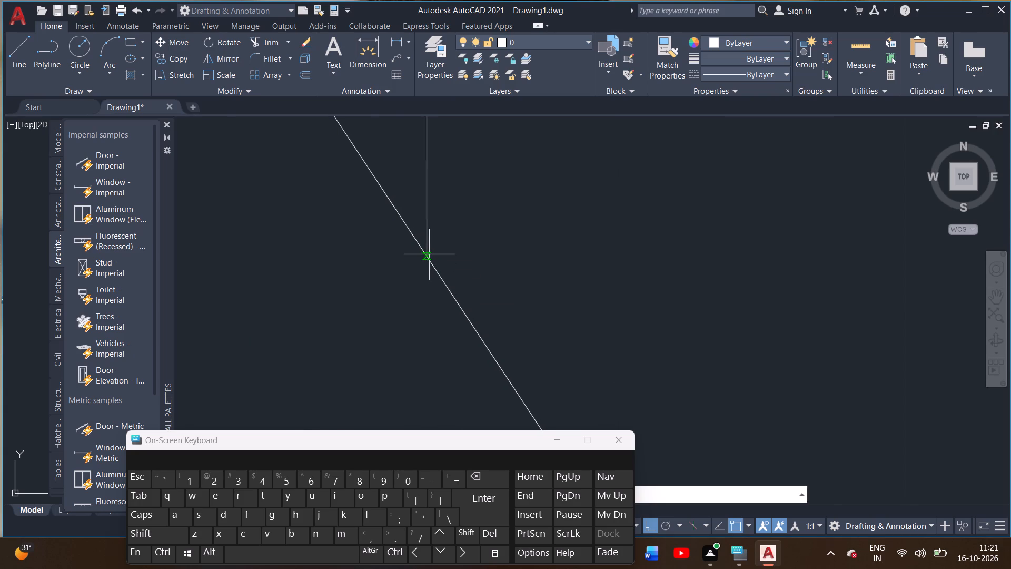
pyautogui.click(427, 257)
pyautogui.rightClick(431, 250)
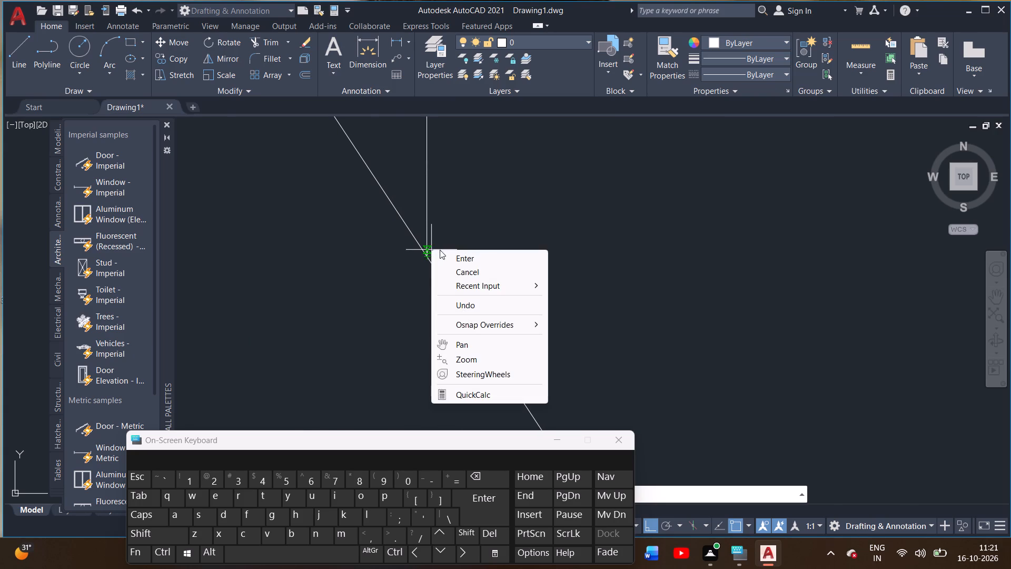
pyautogui.click(448, 258)
# Start a line at the offset diagonal's lower end, turn Ortho mode off, and leave the line undrawn.
pyautogui.scroll(-5, 402, 319)
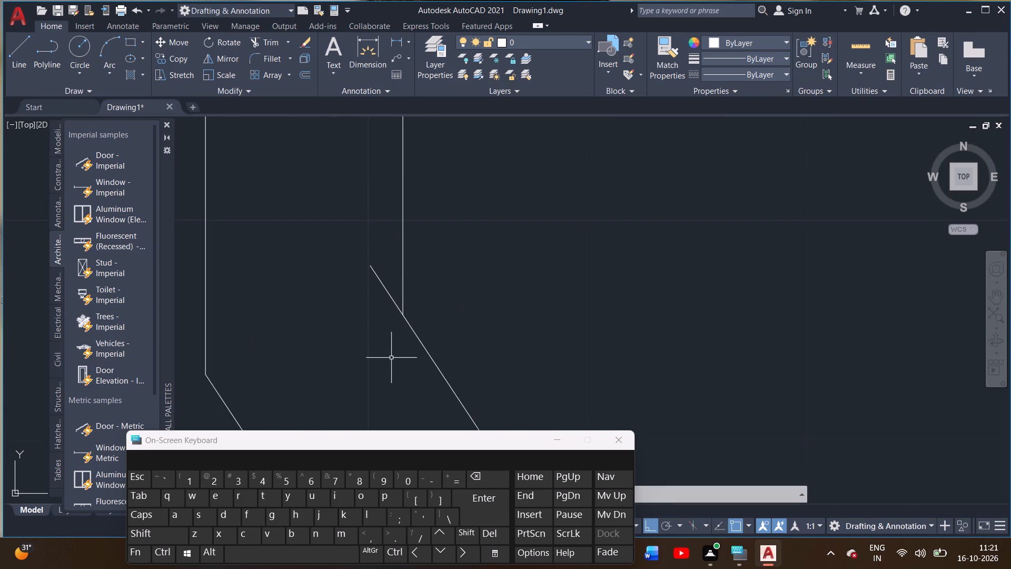
pyautogui.moveTo(391, 358); pyautogui.dragTo(382, 152, button='middle')
pyautogui.scroll(-2, 384, 307)
pyautogui.moveTo(384, 307); pyautogui.dragTo(370, 231, button='middle')
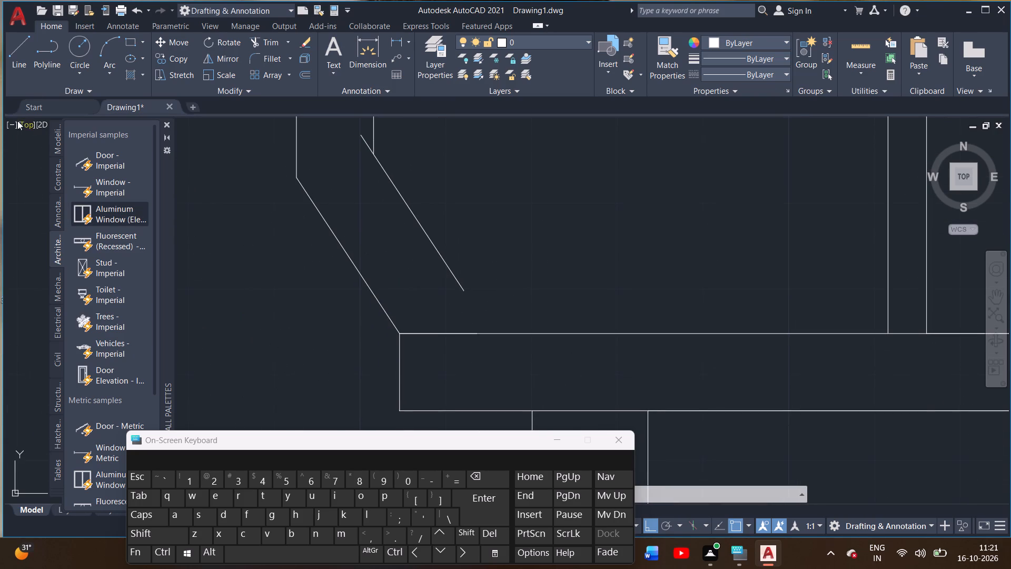
pyautogui.moveTo(16, 54); pyautogui.dragTo(21, 54)
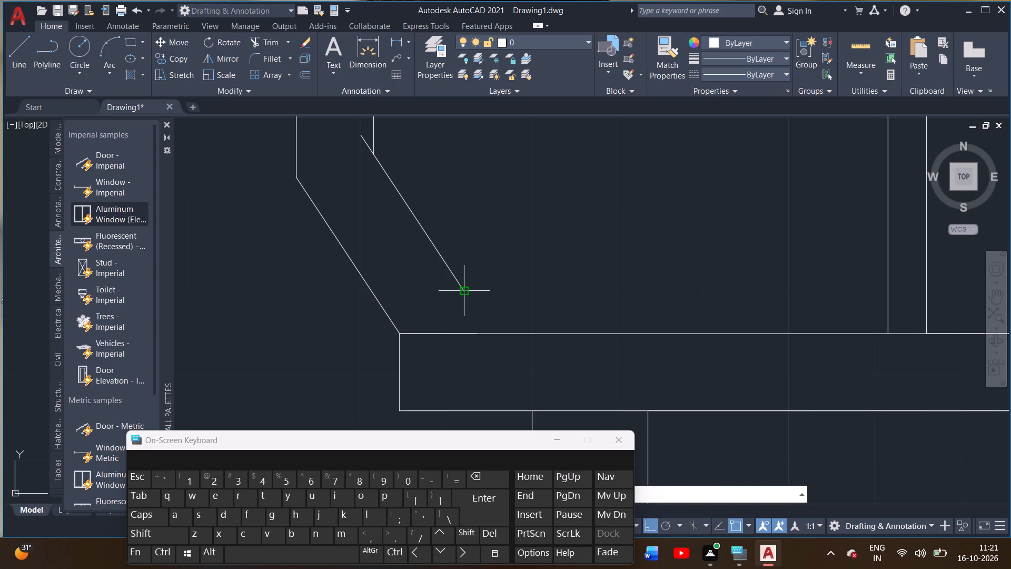
pyautogui.click(465, 290)
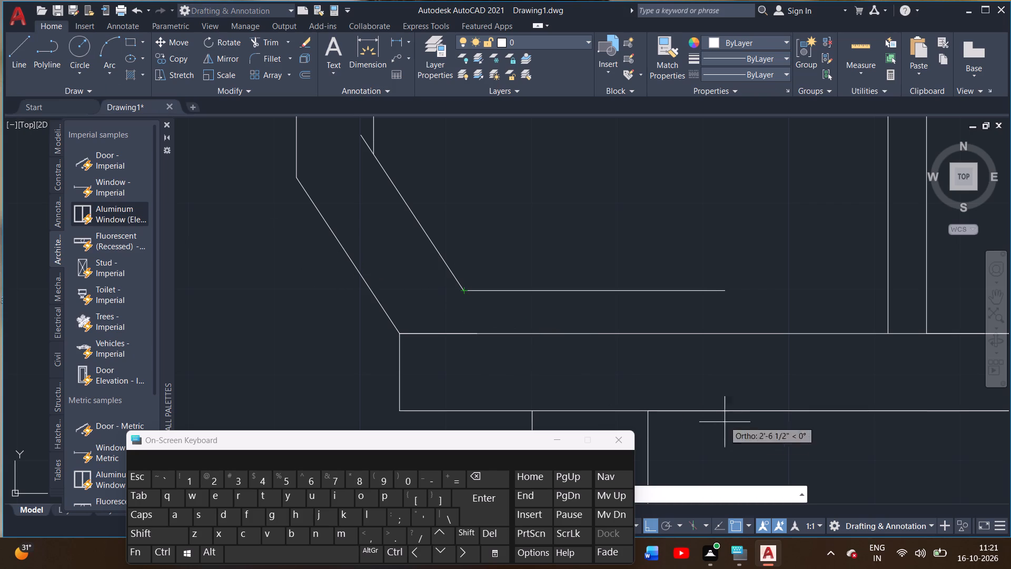
pyautogui.click(650, 528)
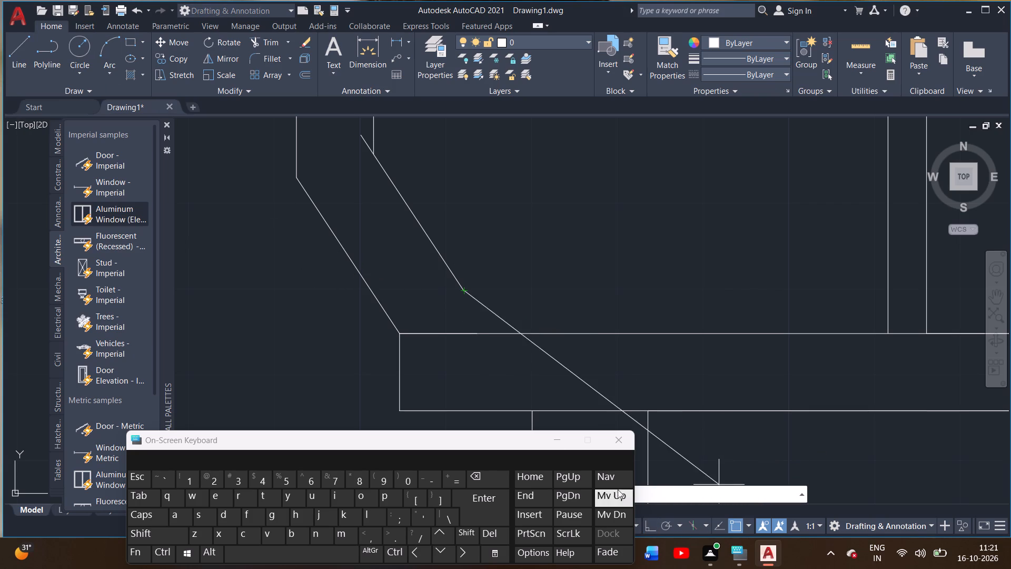
pyautogui.rightClick(527, 289)
pyautogui.doubleClick(549, 295)
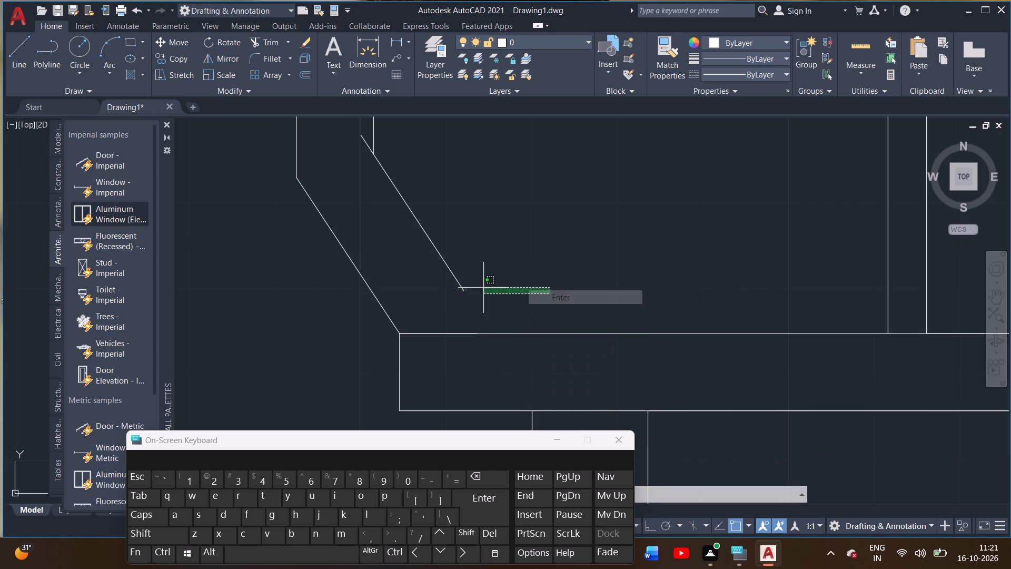
pyautogui.click(539, 267)
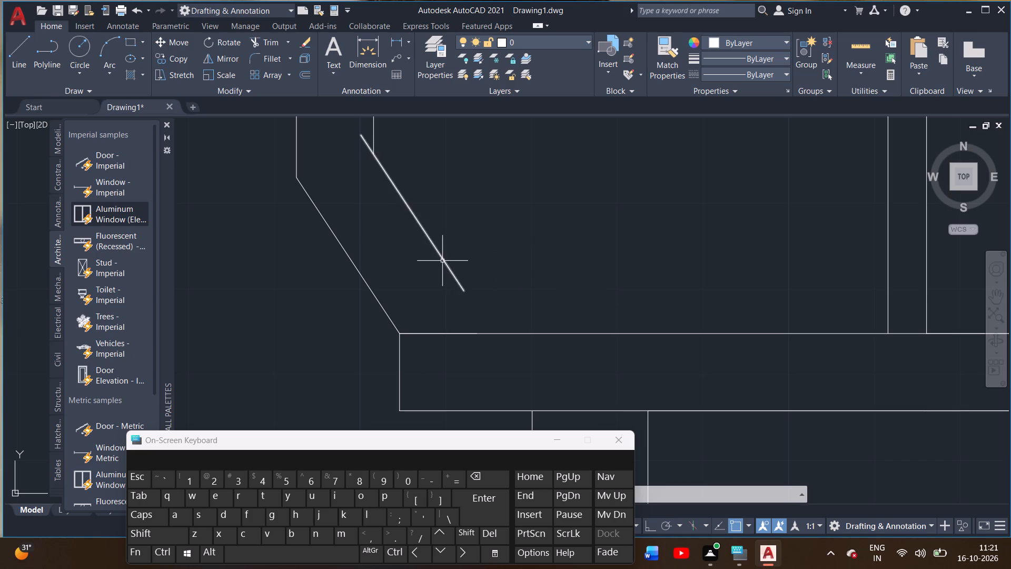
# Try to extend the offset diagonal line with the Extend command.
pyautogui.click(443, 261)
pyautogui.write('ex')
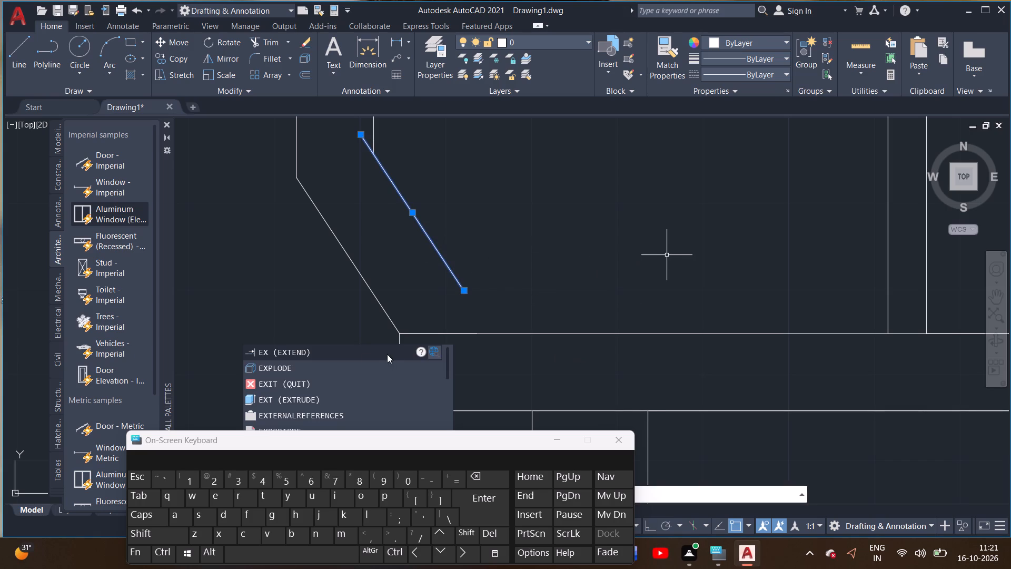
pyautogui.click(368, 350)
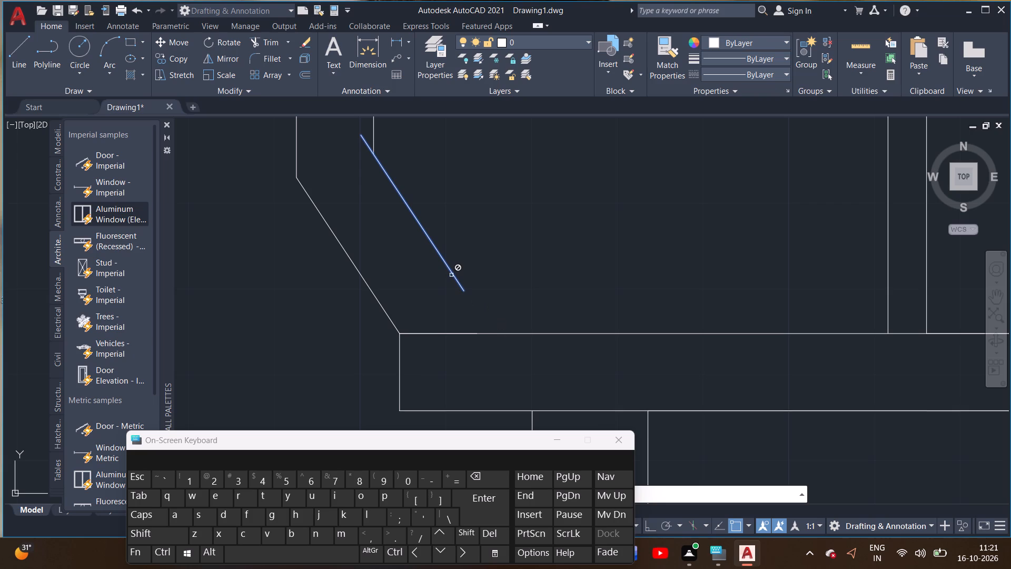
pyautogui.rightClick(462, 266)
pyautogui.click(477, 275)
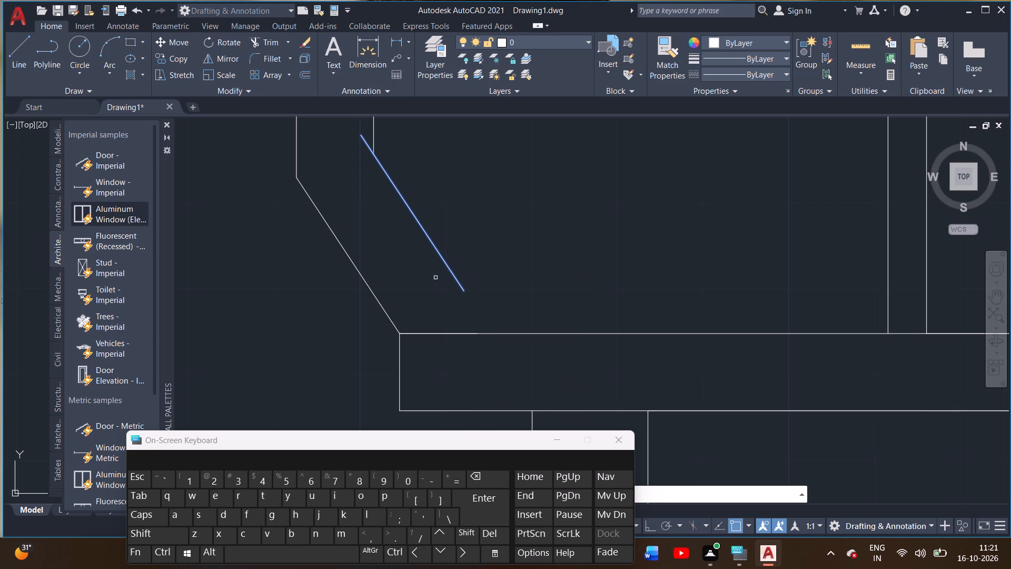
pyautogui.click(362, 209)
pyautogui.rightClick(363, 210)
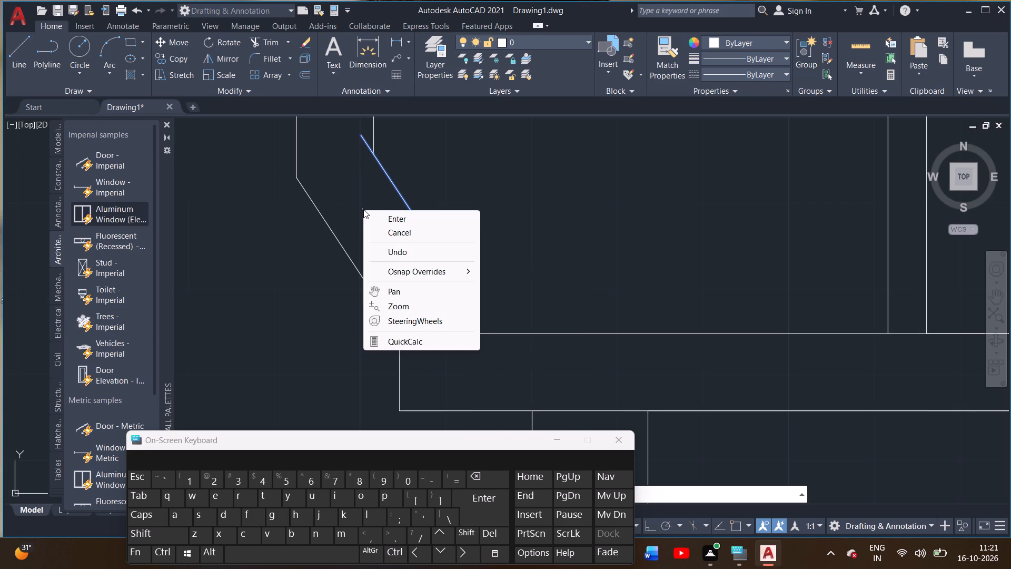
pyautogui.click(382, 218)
# Draw a line continuing the offset diagonal from its lower end to the horizontal wall line.
pyautogui.click(12, 56)
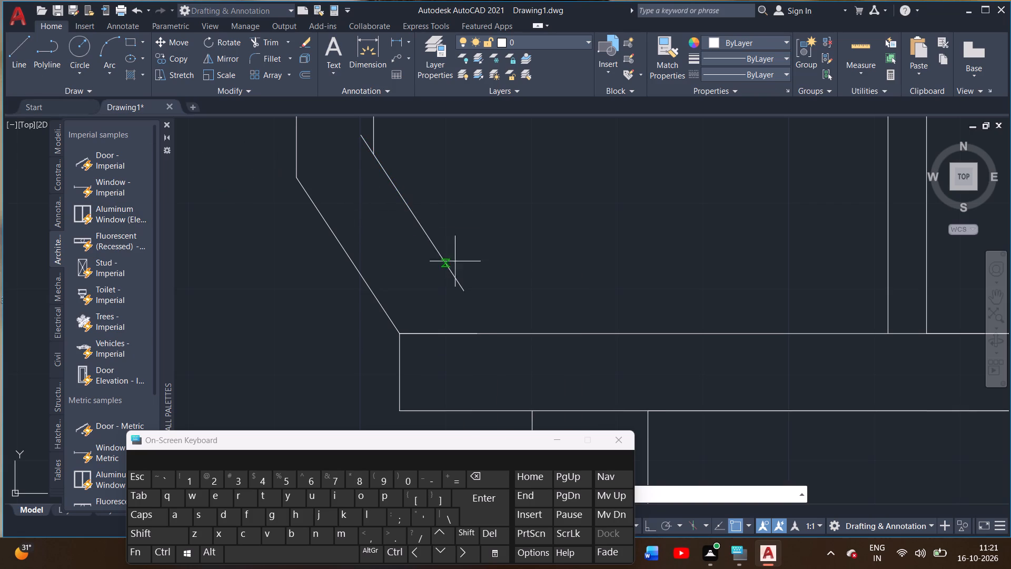
pyautogui.doubleClick(465, 289)
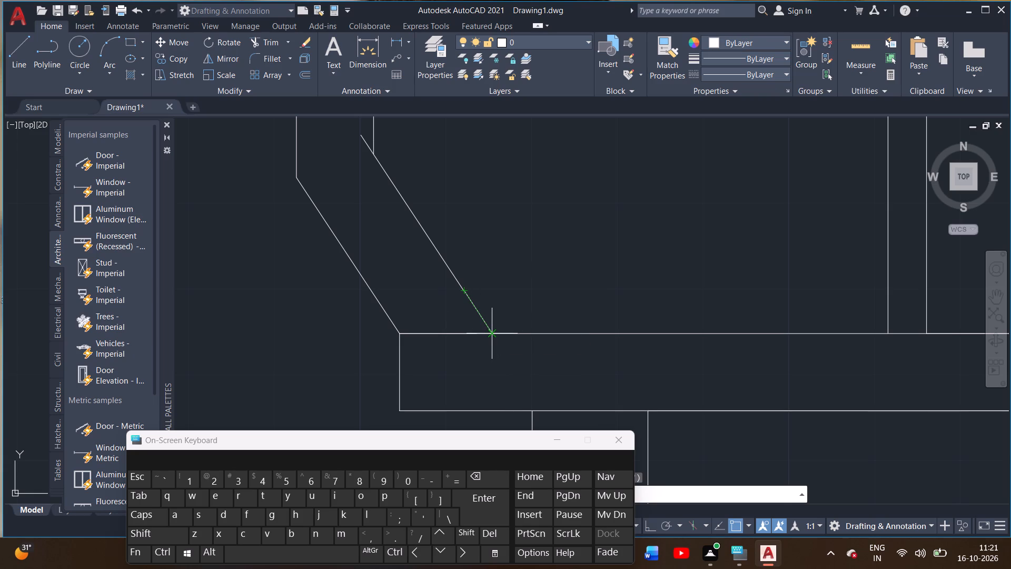
pyautogui.doubleClick(495, 332)
pyautogui.rightClick(503, 322)
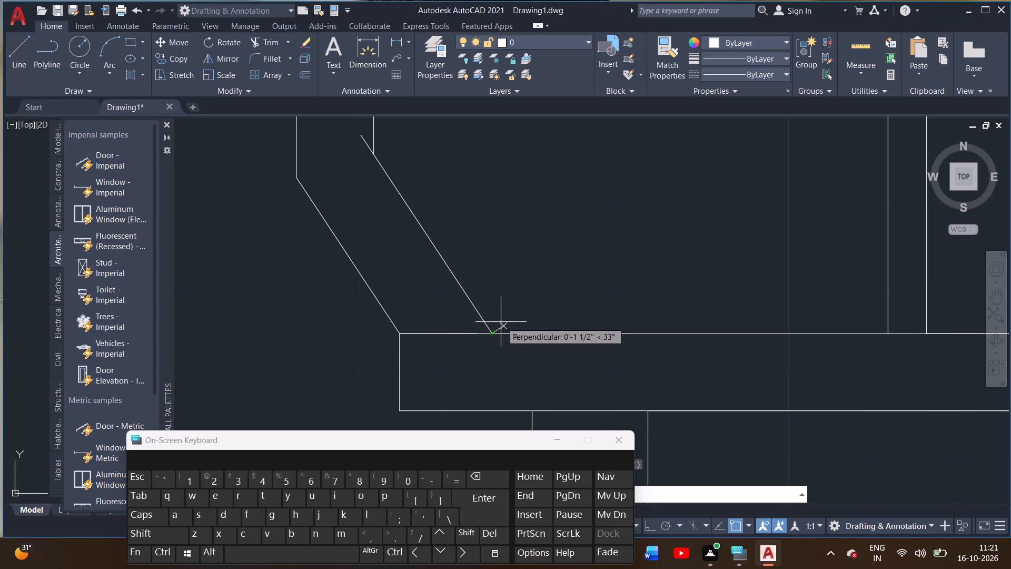
pyautogui.moveTo(521, 328); pyautogui.dragTo(527, 328)
# Trim the diagonal's short overhang beyond the inner vertical wall line.
pyautogui.scroll(-3, 524, 320)
pyautogui.moveTo(523, 284); pyautogui.dragTo(517, 346, button='middle')
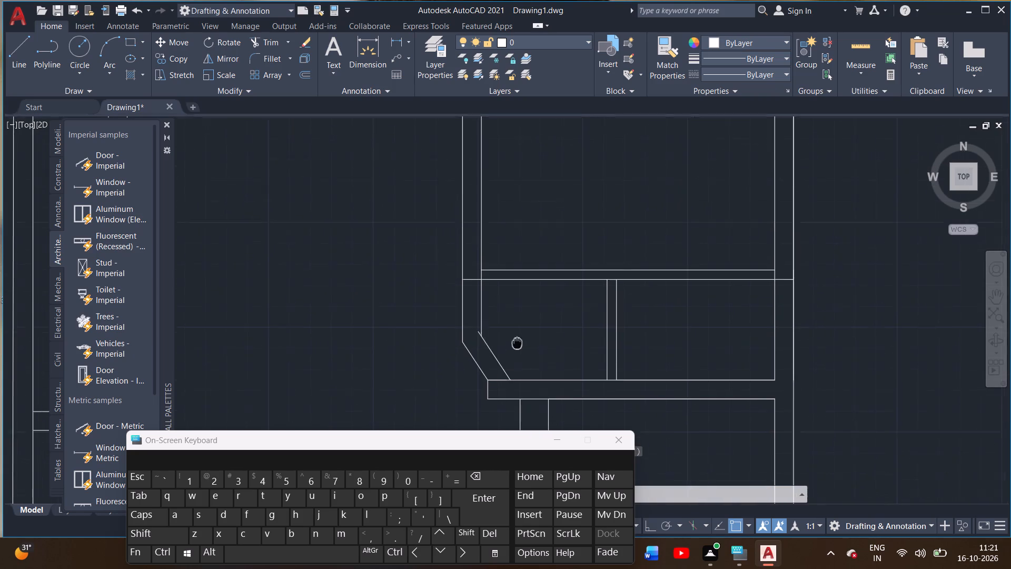
pyautogui.moveTo(517, 346); pyautogui.dragTo(516, 348, button='middle')
pyautogui.scroll(3, 474, 332)
pyautogui.moveTo(474, 332); pyautogui.dragTo(484, 209, button='middle')
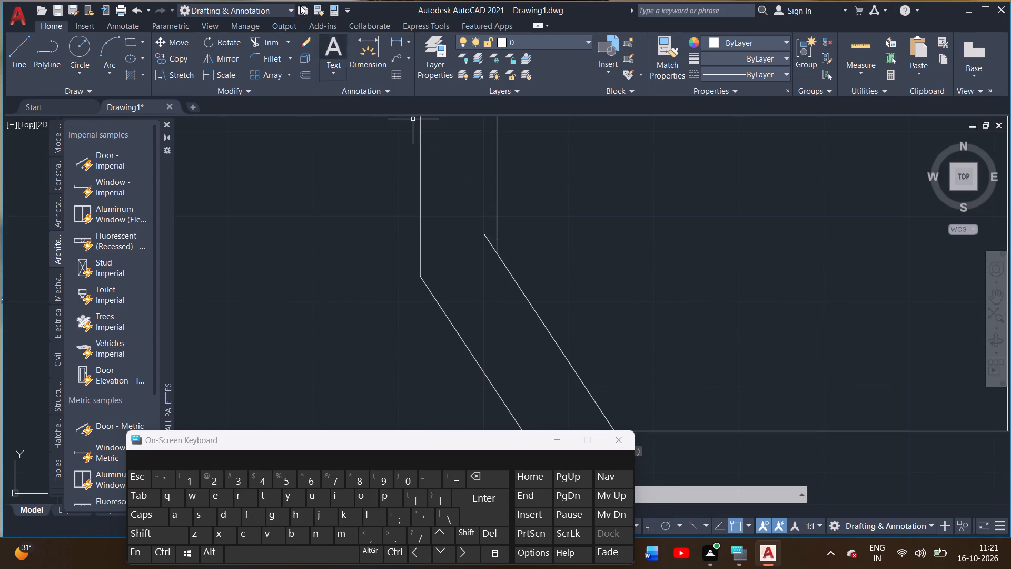
pyautogui.click(264, 37)
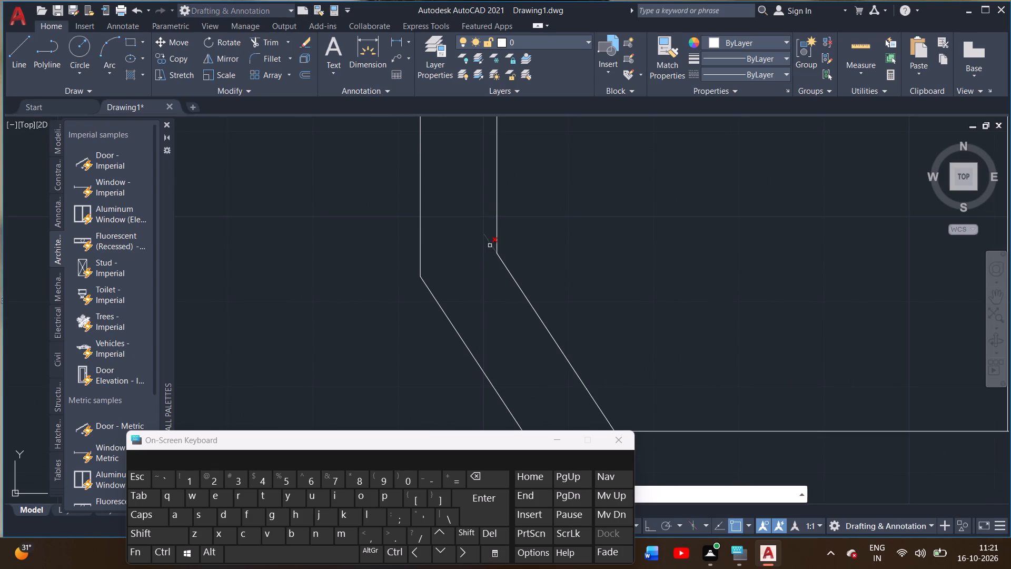
pyautogui.click(490, 244)
# Trim the partition and inner wall line segments crossing the opening where the horizontal partition meets the outer wall.
pyautogui.scroll(-4, 483, 247)
pyautogui.moveTo(539, 218); pyautogui.dragTo(538, 261, button='middle')
pyautogui.scroll(3, 485, 245)
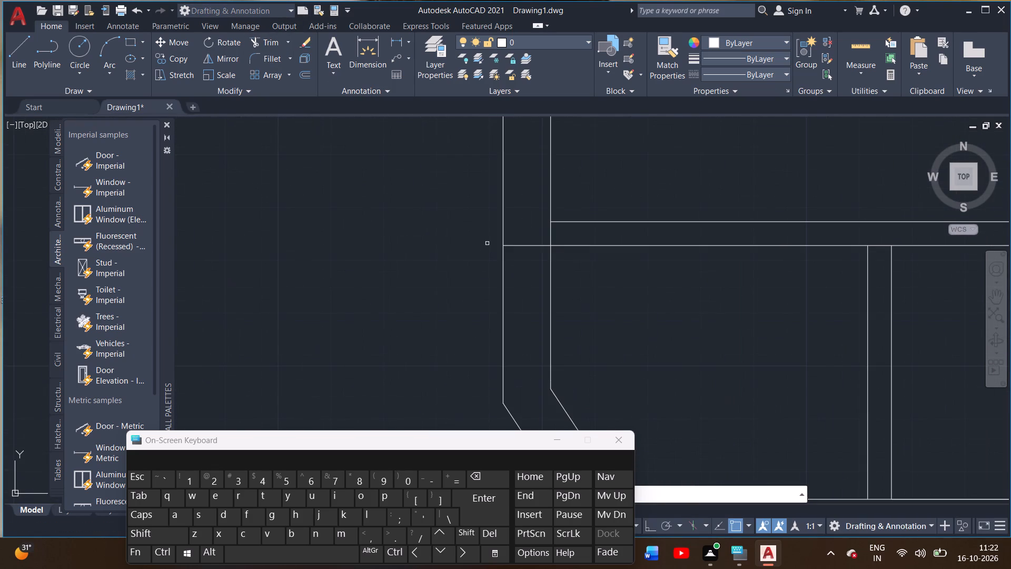
pyautogui.click(517, 245)
pyautogui.click(552, 232)
# Trim the partition line's overhang beyond the inner wall line and the inner wall segment between the two partition lines.
pyautogui.scroll(-2, 478, 243)
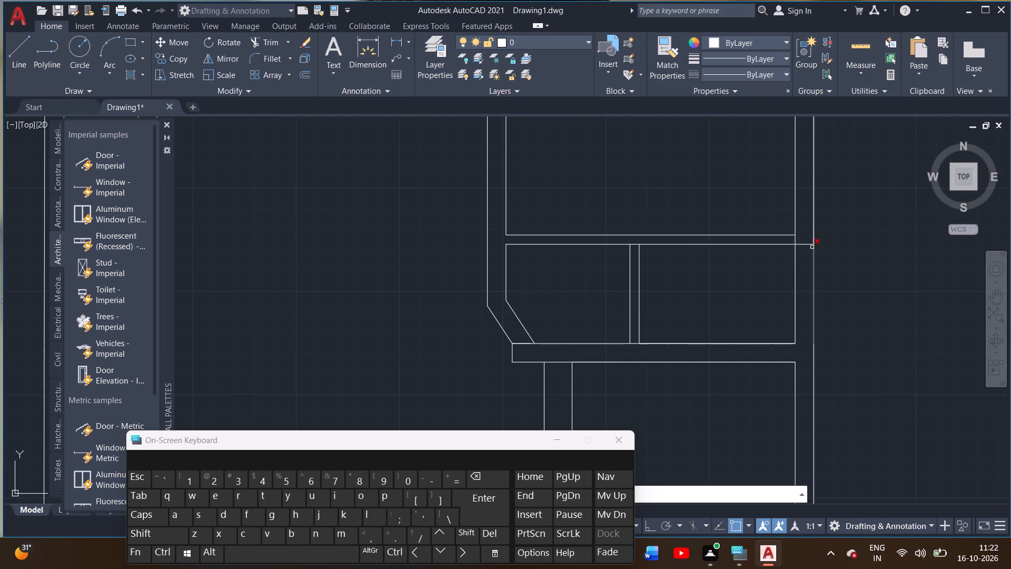
pyautogui.scroll(3, 813, 247)
pyautogui.click(782, 231)
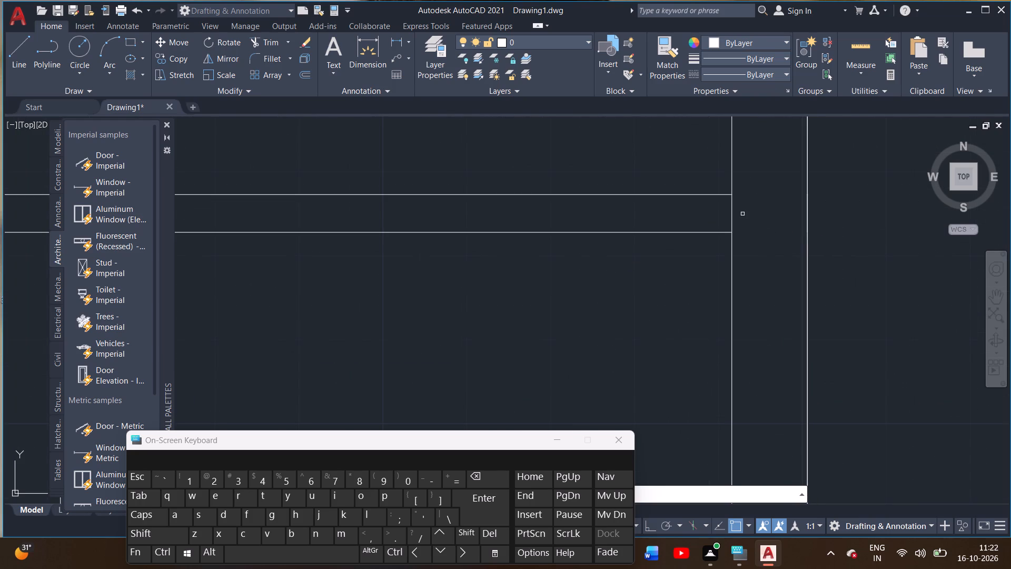
pyautogui.click(731, 211)
pyautogui.scroll(-3, 739, 211)
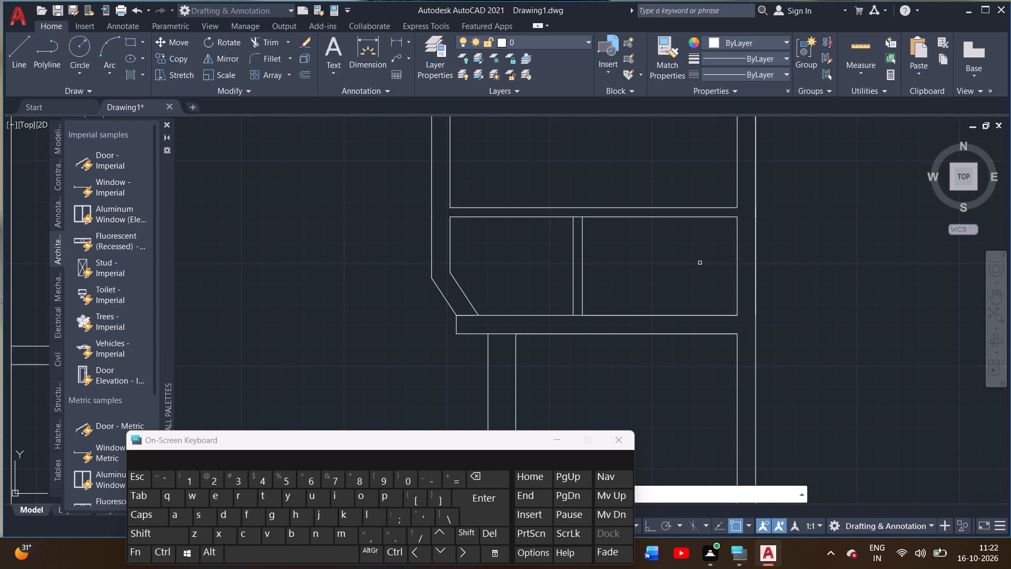
pyautogui.moveTo(659, 267); pyautogui.dragTo(717, 230, button='middle')
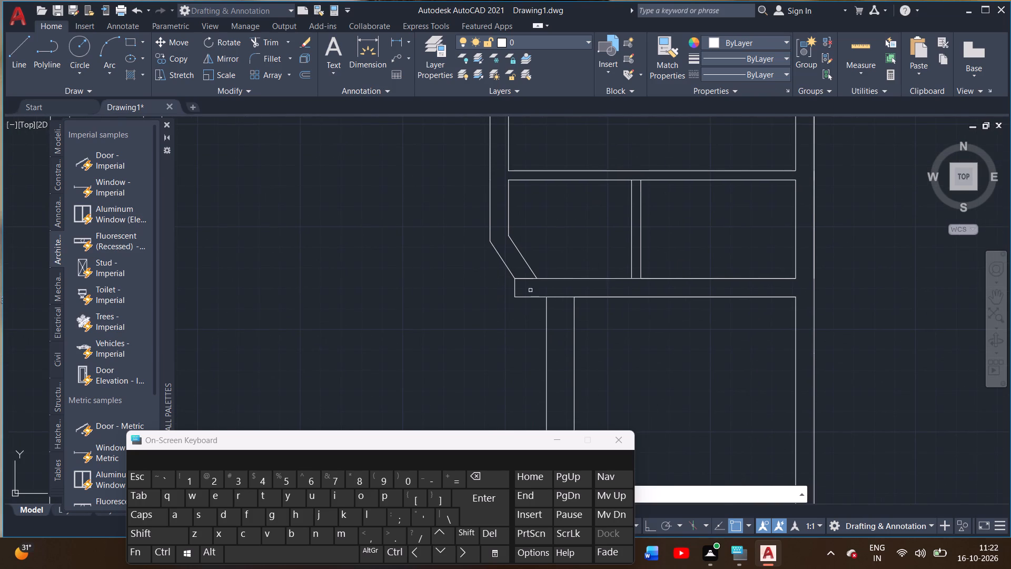
pyautogui.scroll(2, 529, 289)
pyautogui.scroll(-1, 578, 231)
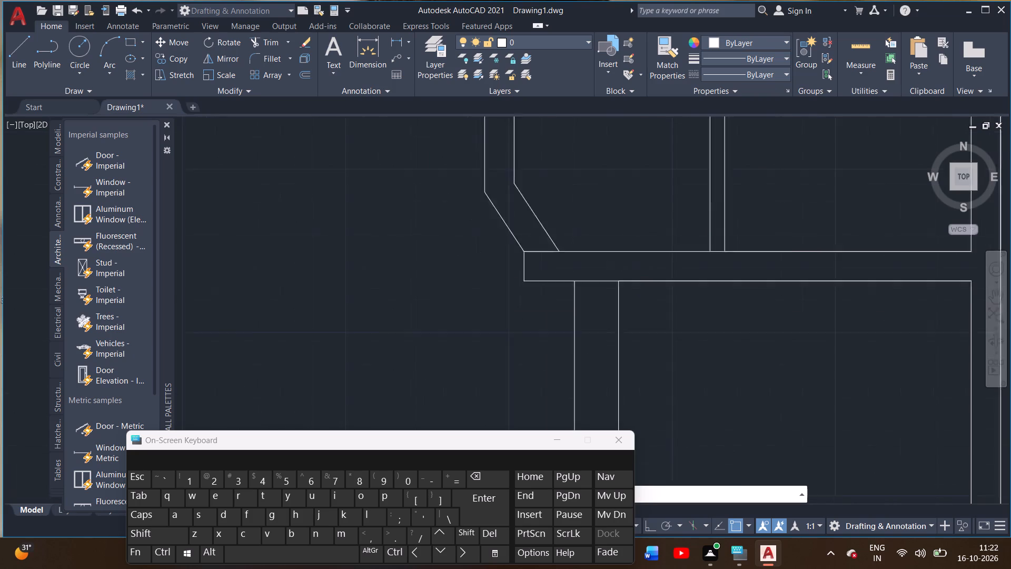
pyautogui.scroll(-1, 578, 231)
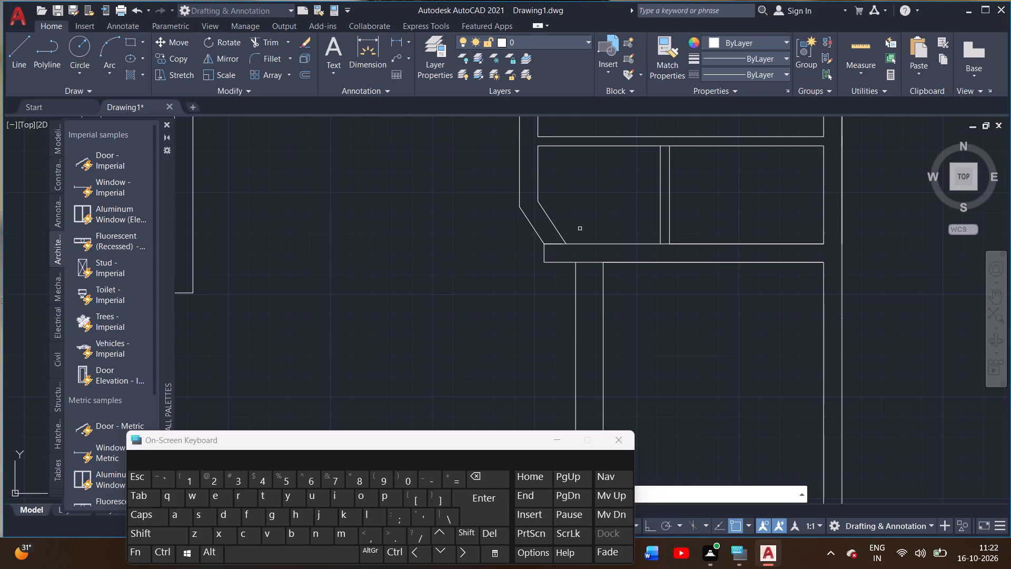
pyautogui.rightClick(440, 240)
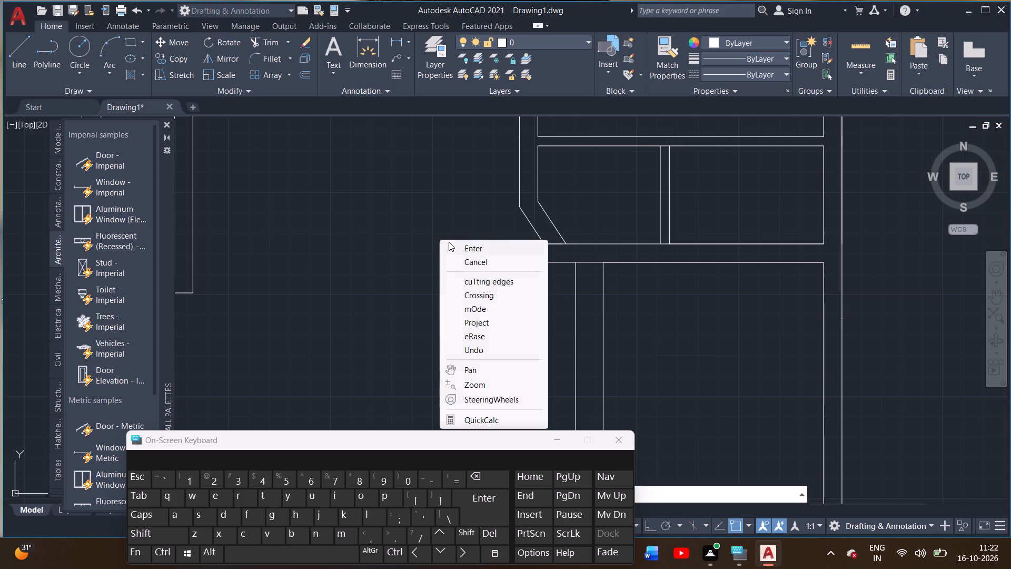
pyautogui.click(453, 245)
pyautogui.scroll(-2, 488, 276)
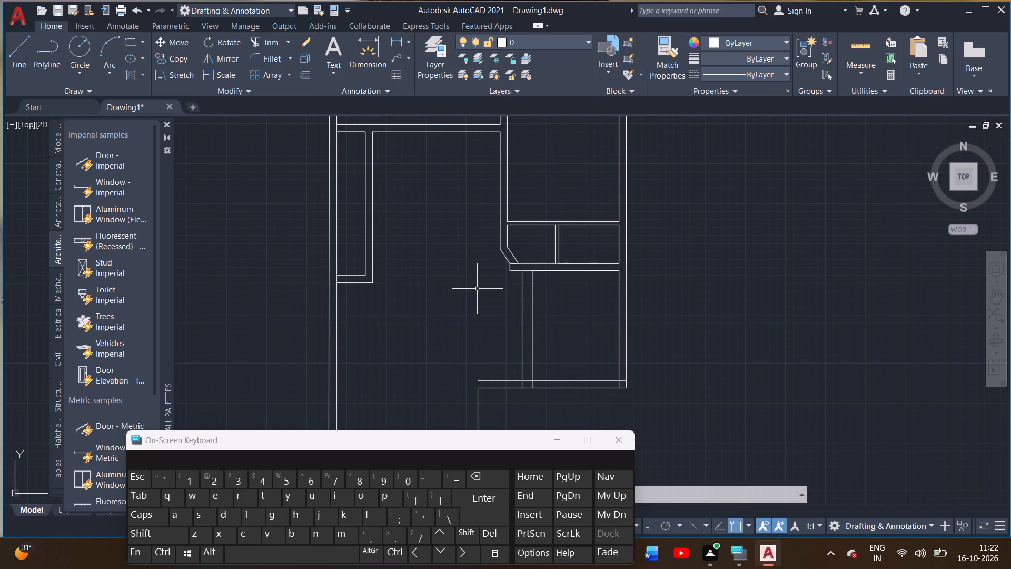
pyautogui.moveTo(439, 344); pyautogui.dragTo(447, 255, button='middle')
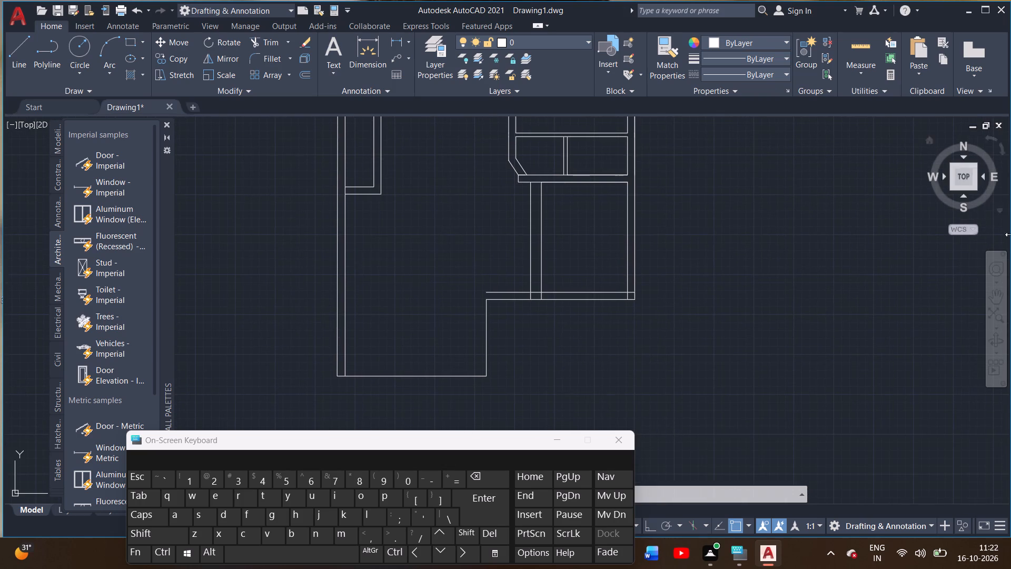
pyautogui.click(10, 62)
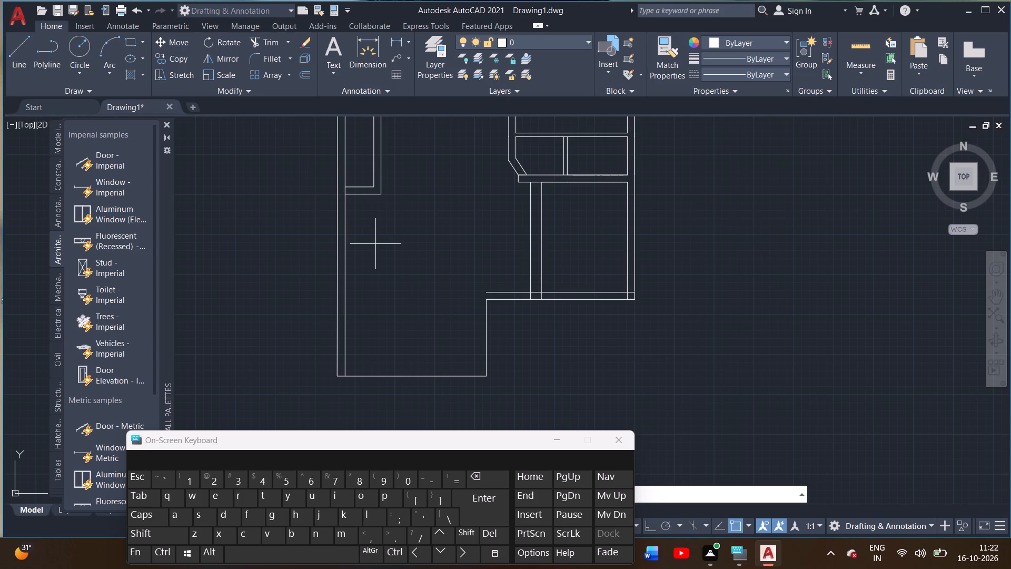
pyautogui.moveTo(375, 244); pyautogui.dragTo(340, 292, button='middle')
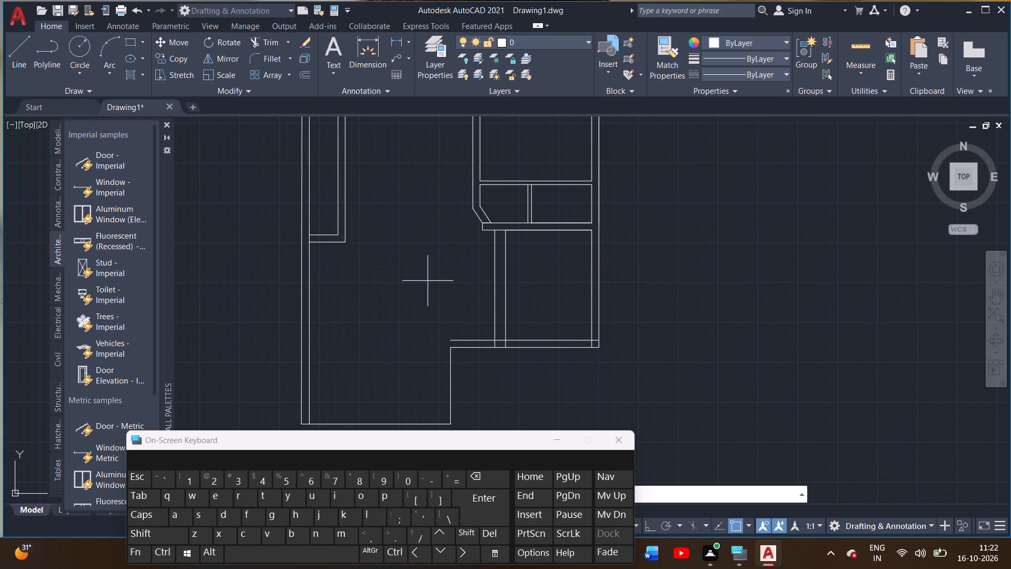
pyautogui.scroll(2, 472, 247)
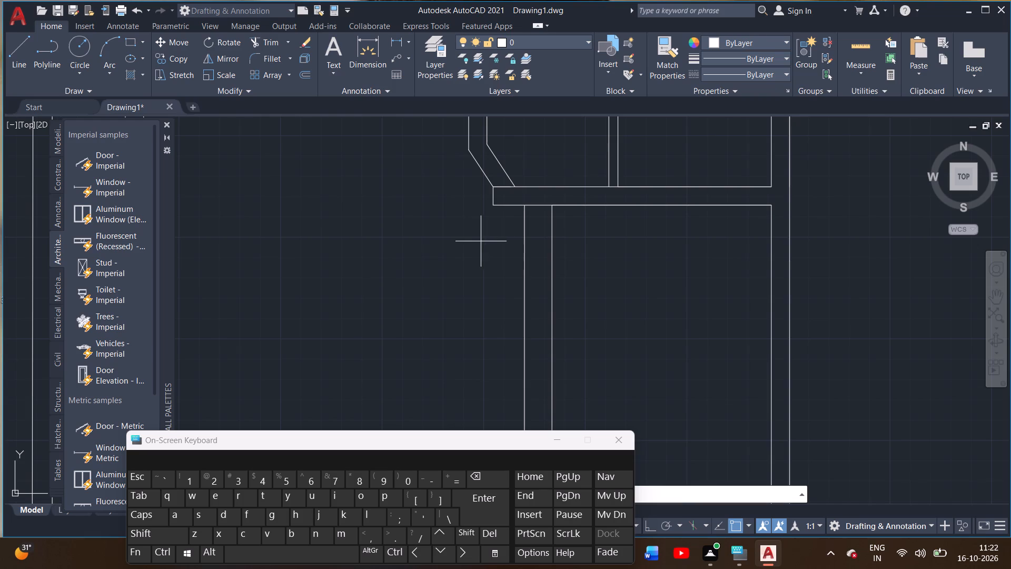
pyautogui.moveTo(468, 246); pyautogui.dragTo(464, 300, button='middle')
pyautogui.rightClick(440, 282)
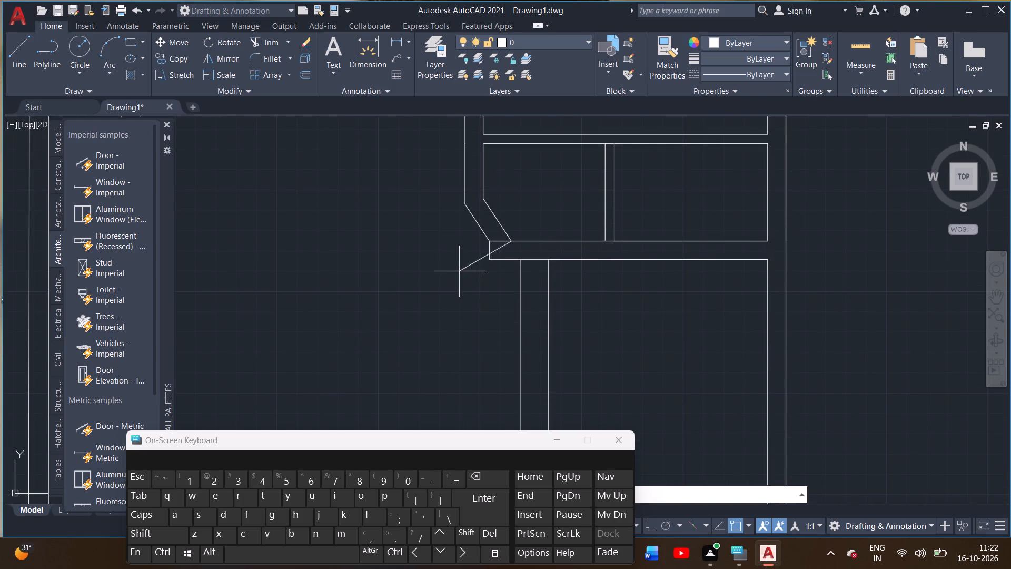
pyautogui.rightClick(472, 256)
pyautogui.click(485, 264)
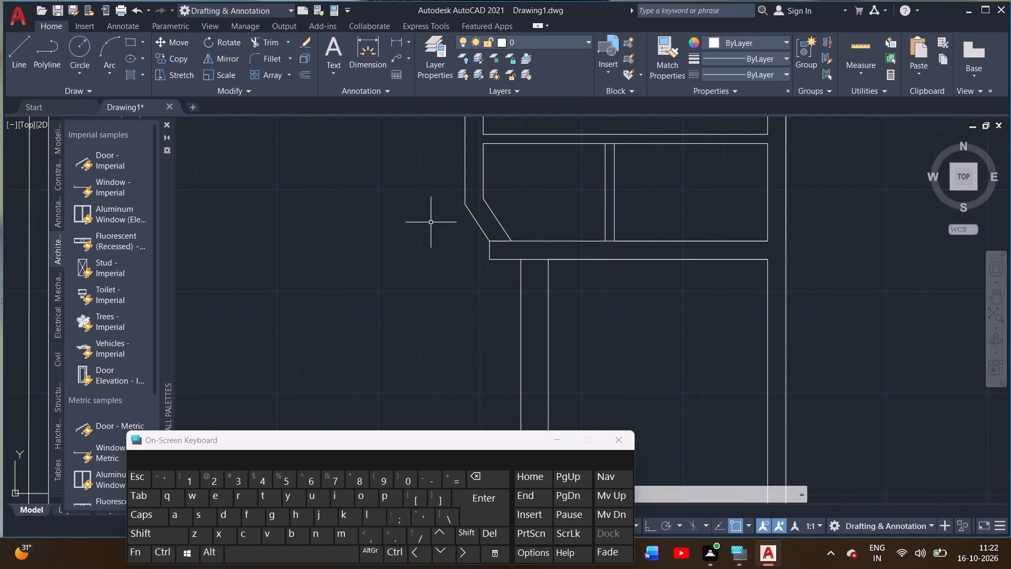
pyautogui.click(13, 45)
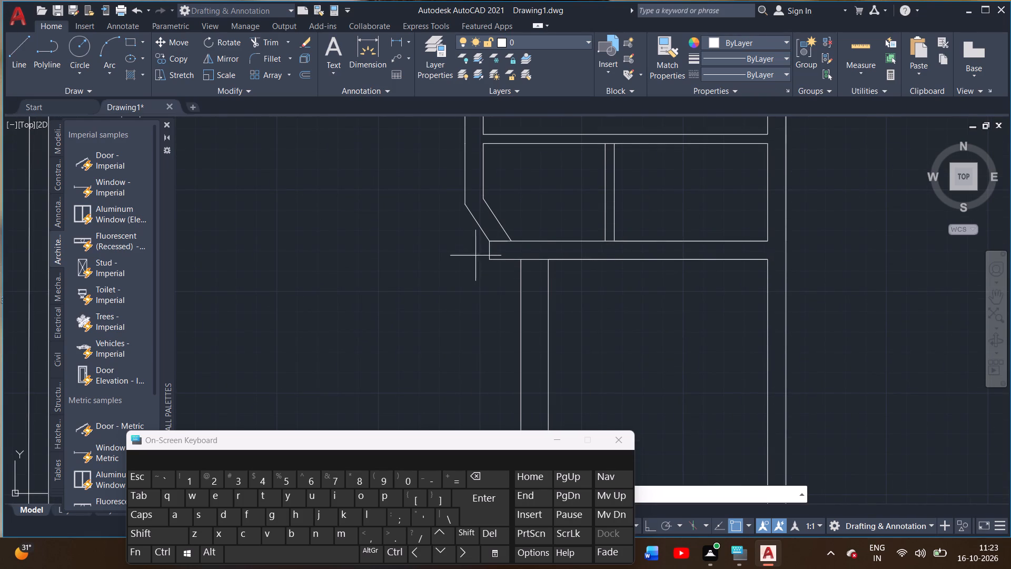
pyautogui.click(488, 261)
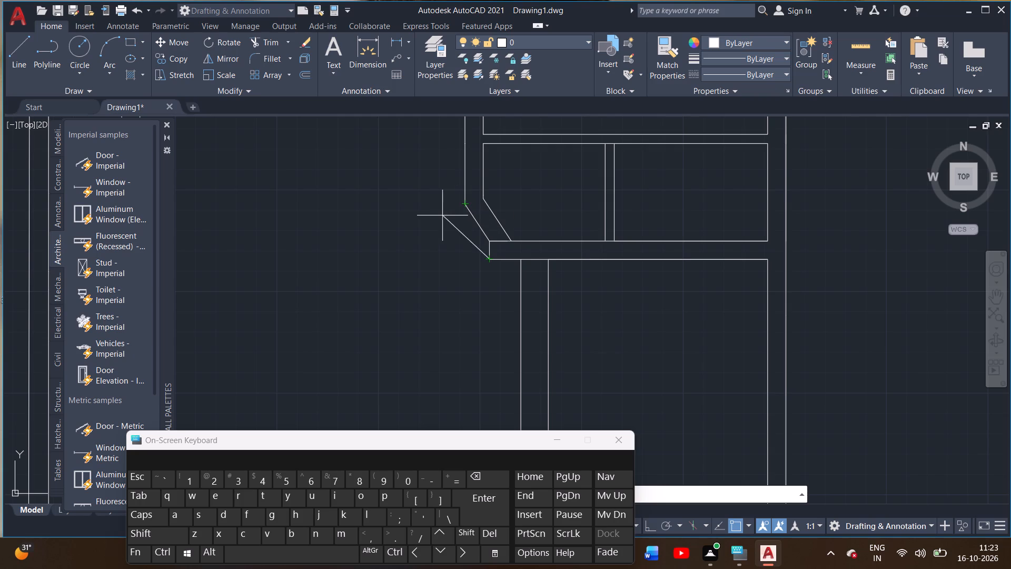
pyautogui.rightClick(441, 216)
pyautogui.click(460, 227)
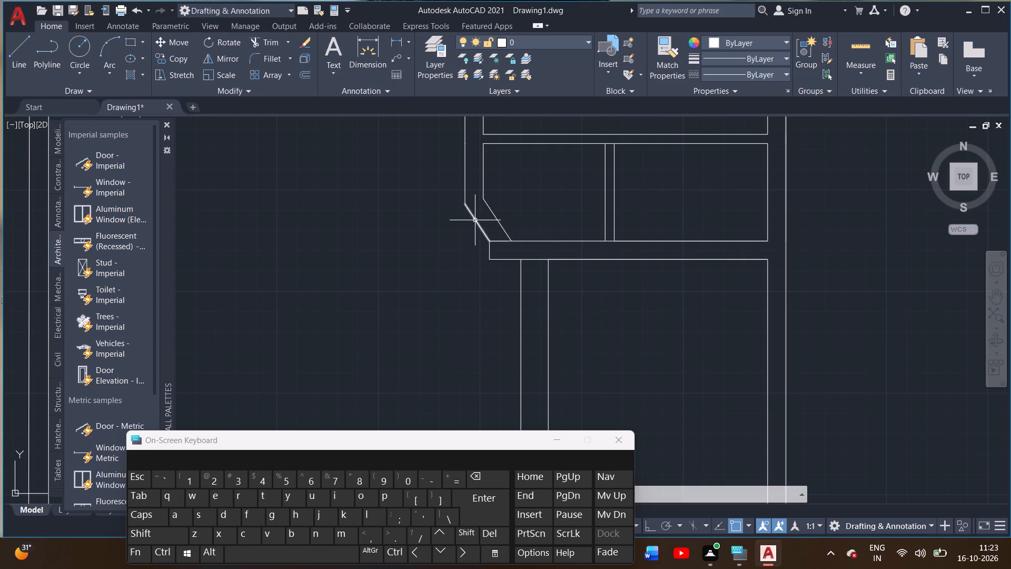
# Delete the outer diagonal line of the corner wall.
pyautogui.click(475, 220)
pyautogui.press('Delete')
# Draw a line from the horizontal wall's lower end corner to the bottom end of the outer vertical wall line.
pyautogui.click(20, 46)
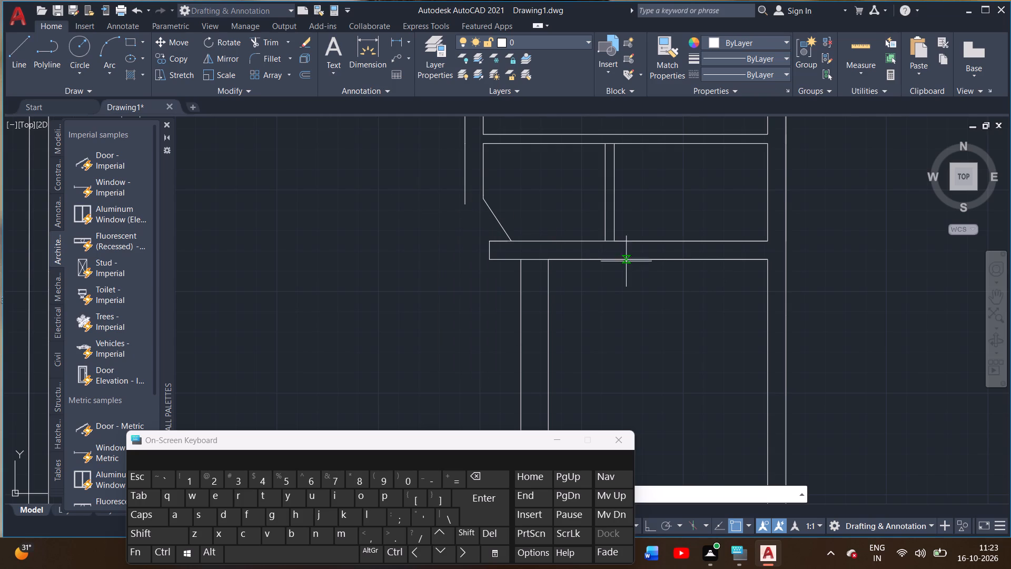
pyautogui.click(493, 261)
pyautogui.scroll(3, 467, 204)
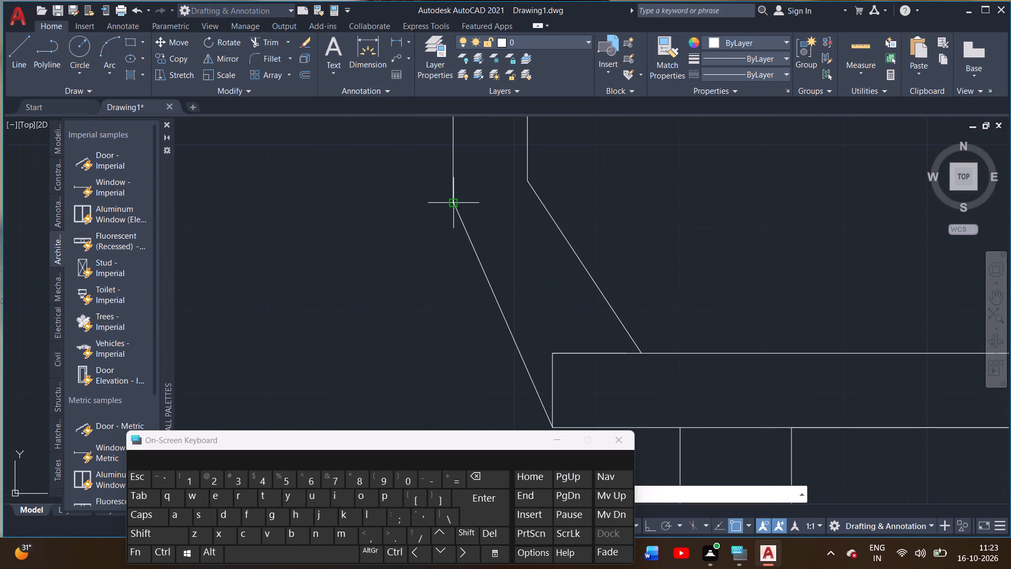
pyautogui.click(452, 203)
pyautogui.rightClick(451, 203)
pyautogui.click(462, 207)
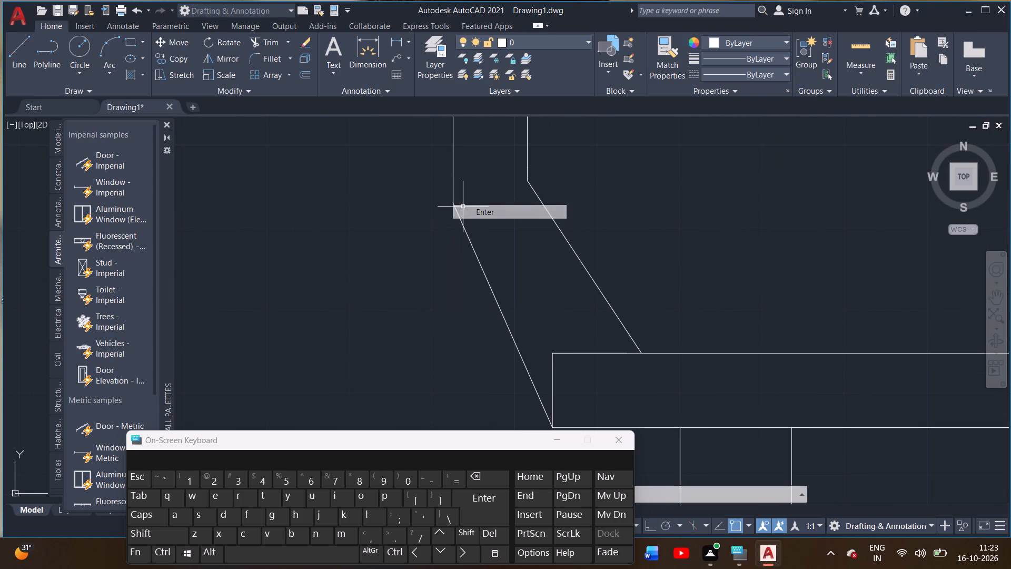
# Delete both segments of the inner diagonal line of the corner wall.
pyautogui.click(555, 220)
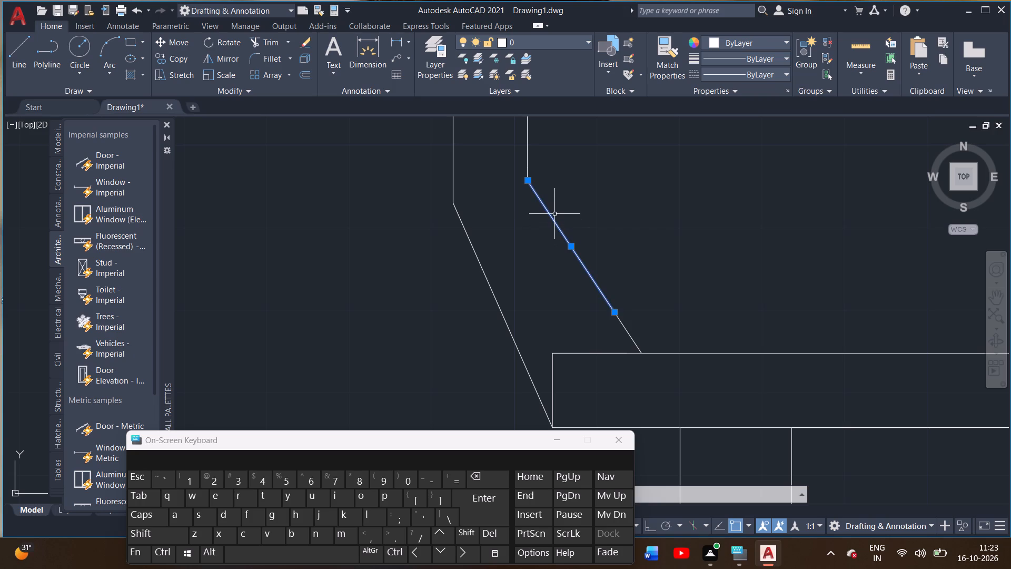
pyautogui.press('Delete')
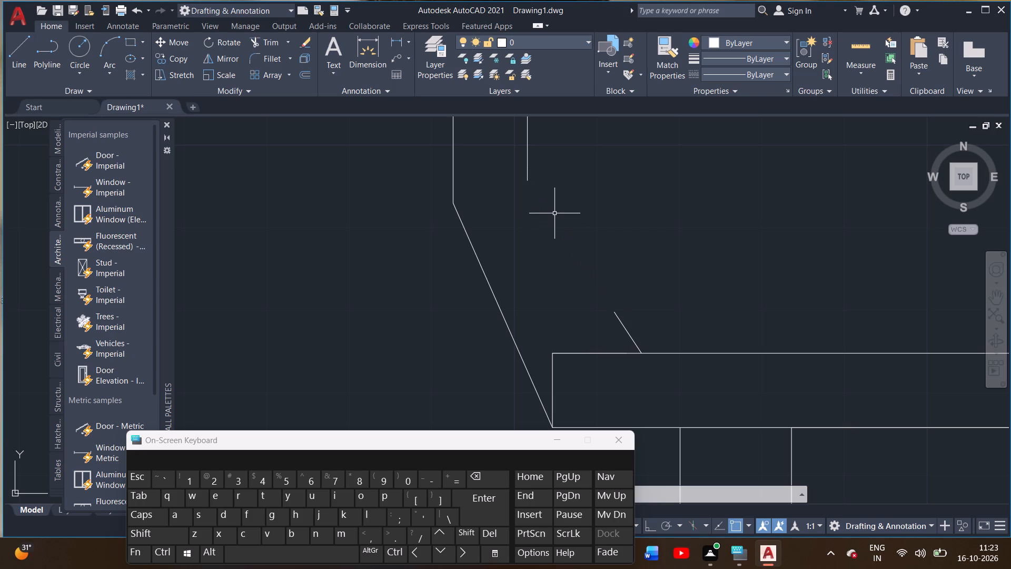
pyautogui.scroll(-1, 541, 224)
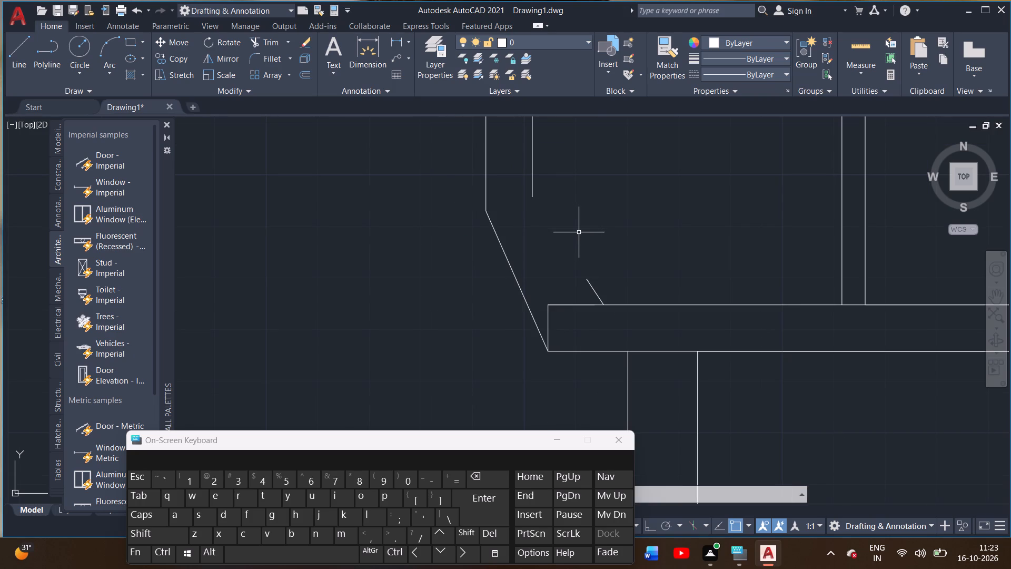
pyautogui.scroll(-1, 577, 235)
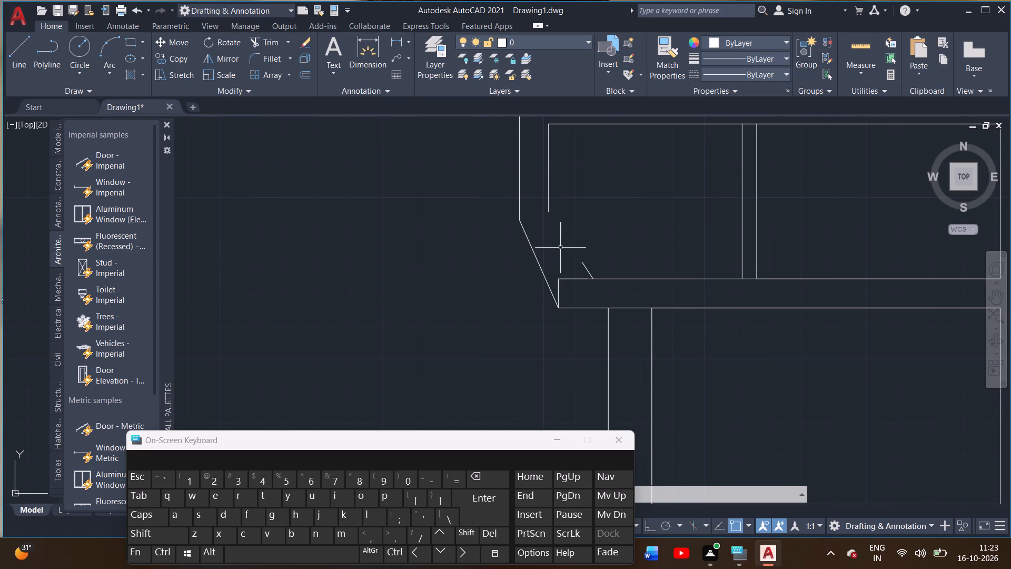
pyautogui.click(588, 269)
pyautogui.press('Delete')
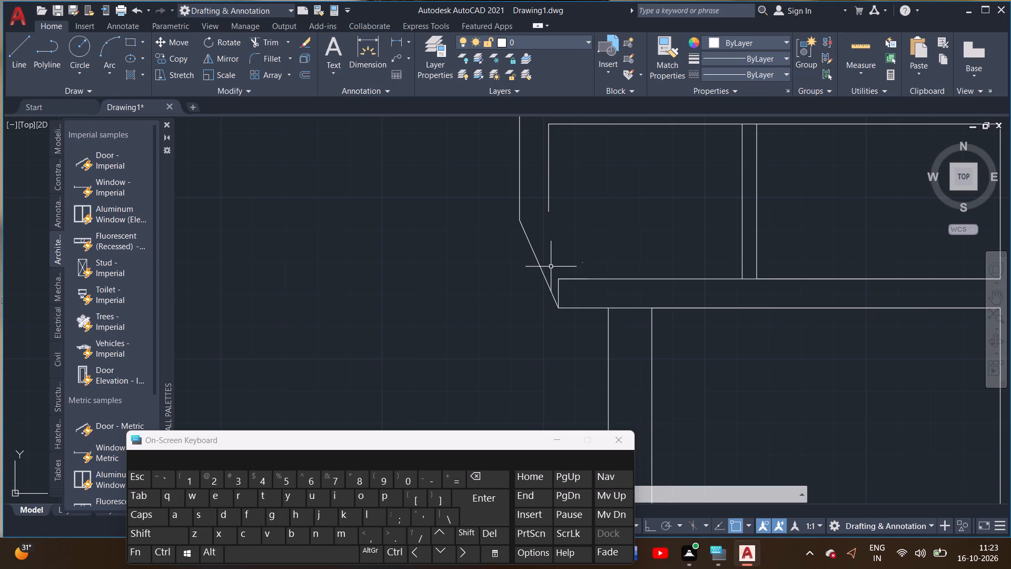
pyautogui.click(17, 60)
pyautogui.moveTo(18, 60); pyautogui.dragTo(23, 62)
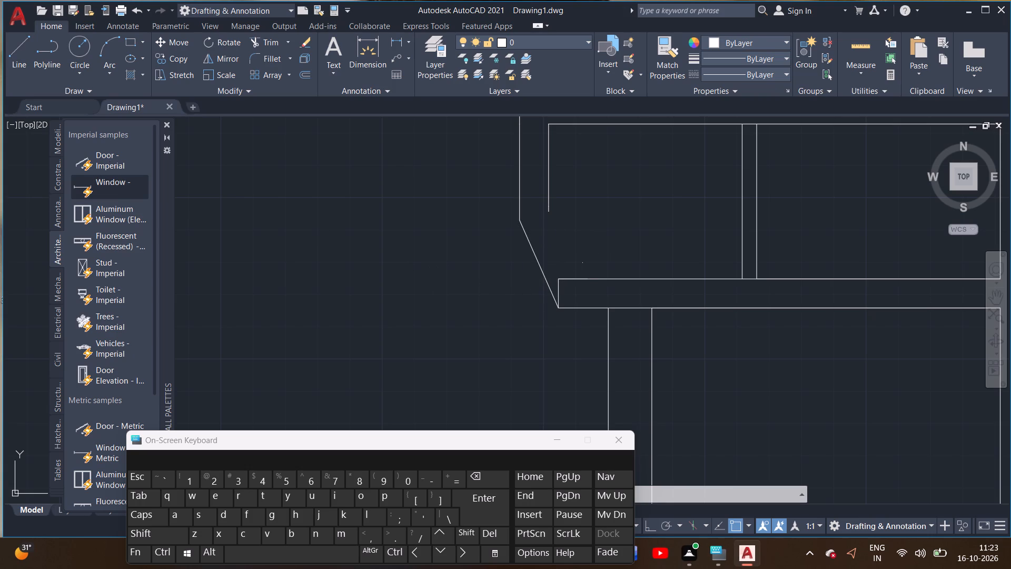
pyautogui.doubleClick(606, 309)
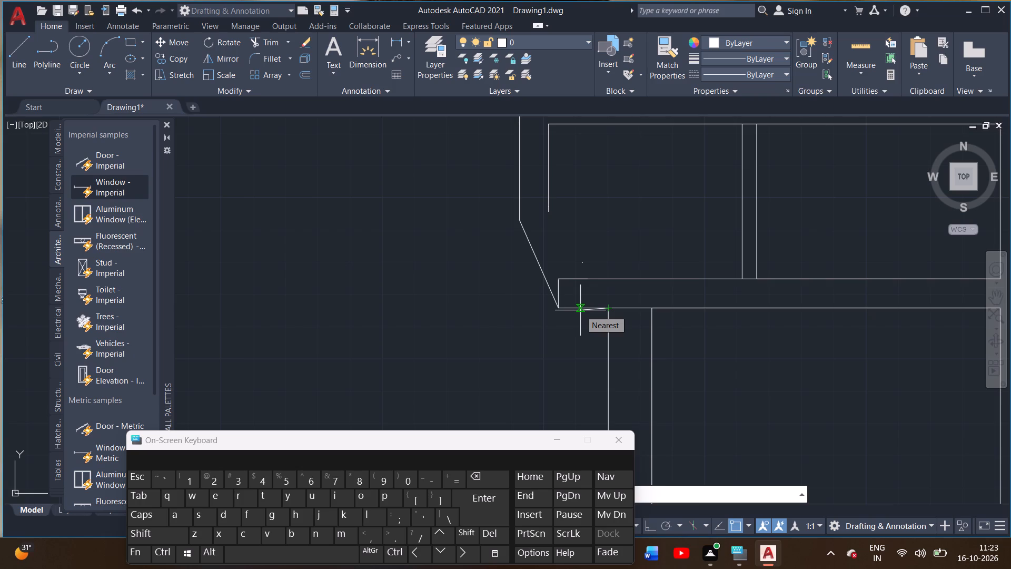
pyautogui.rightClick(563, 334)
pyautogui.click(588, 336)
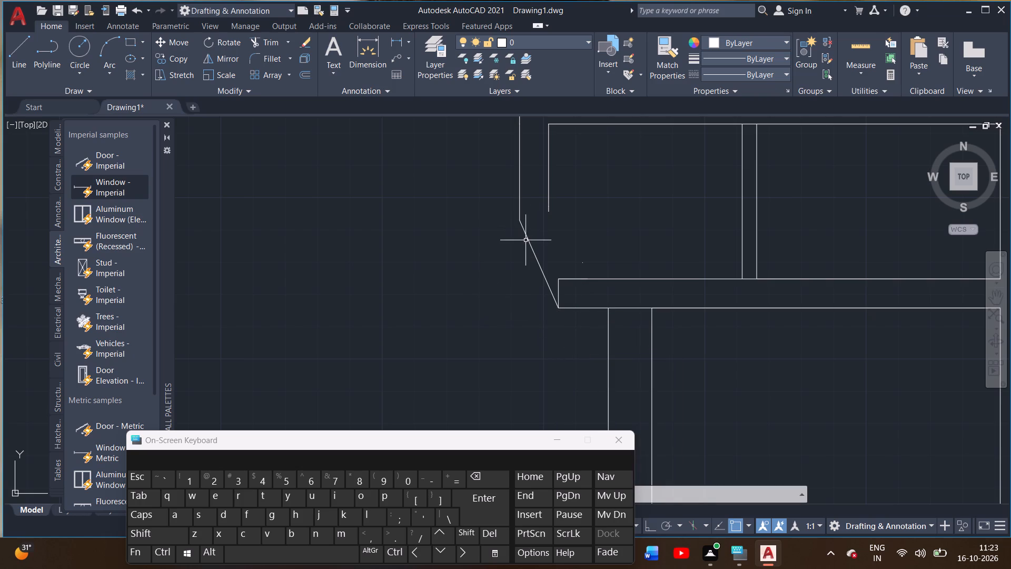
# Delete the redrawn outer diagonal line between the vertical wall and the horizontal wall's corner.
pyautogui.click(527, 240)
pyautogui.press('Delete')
# Draw the outer diagonal line from the bottom end of the outer vertical wall line to the horizontal wall's lower line.
pyautogui.click(7, 57)
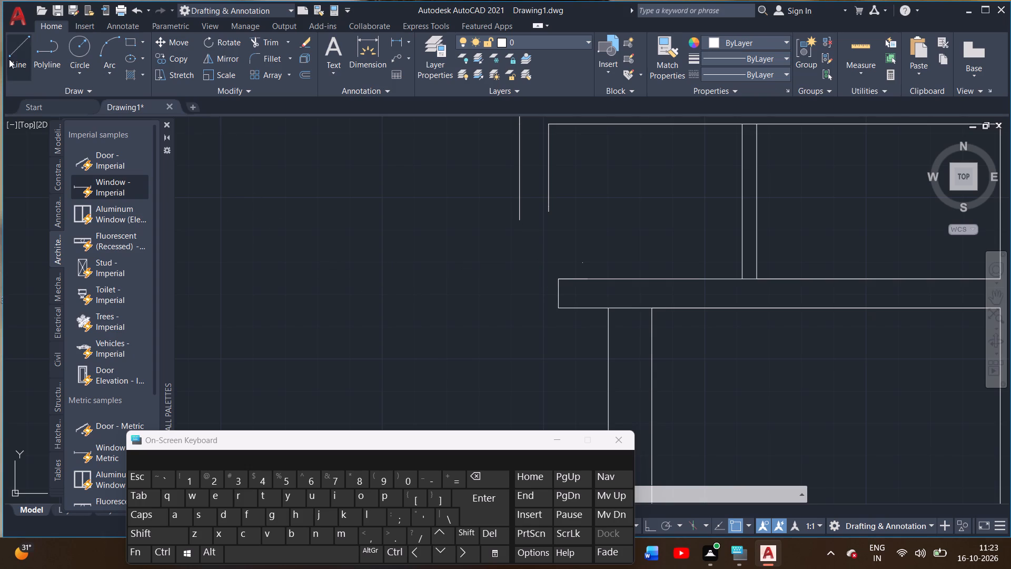
pyautogui.click(521, 220)
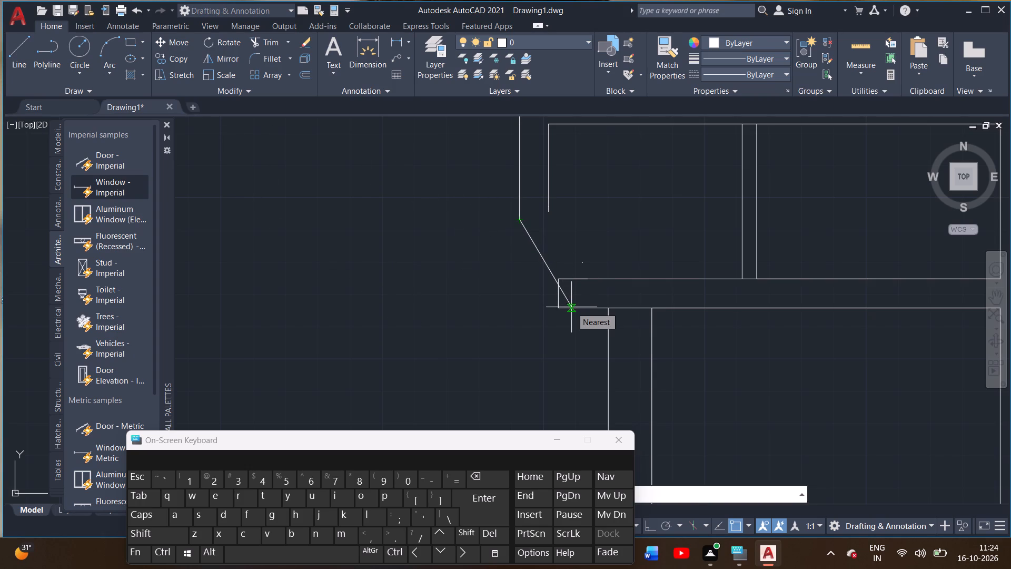
pyautogui.click(571, 307)
pyautogui.rightClick(553, 323)
pyautogui.rightClick(553, 323)
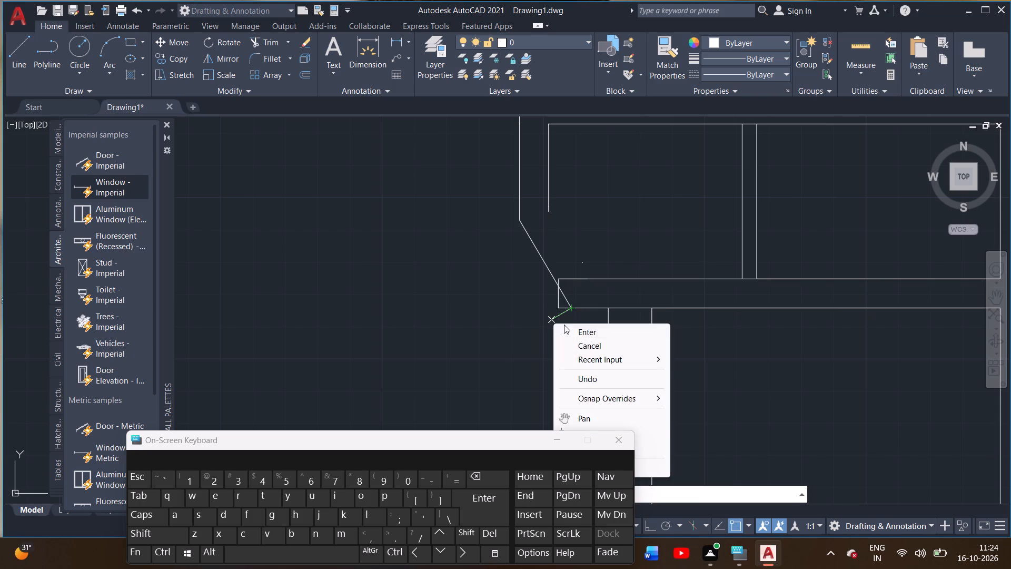
pyautogui.click(573, 328)
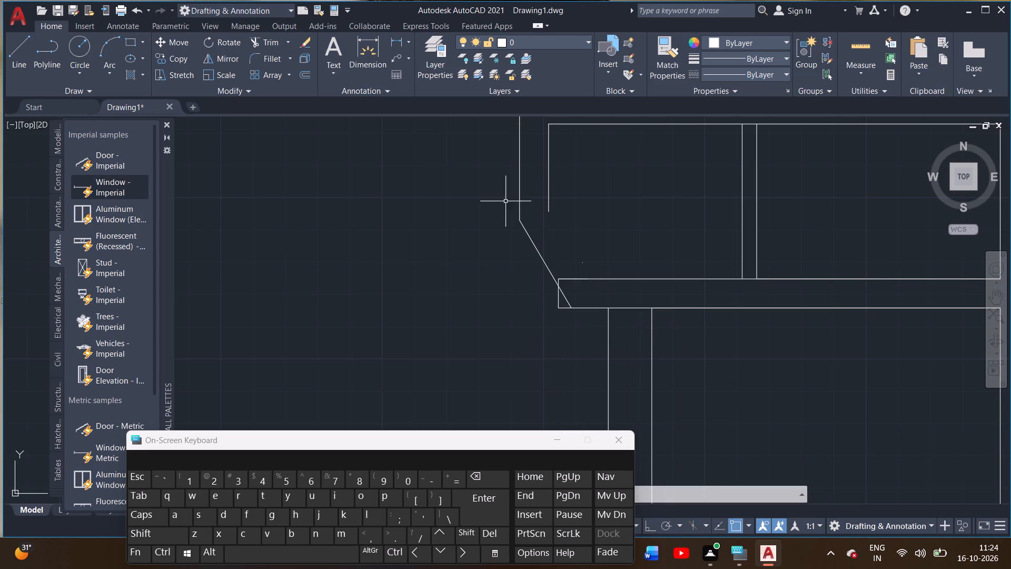
# Draw the inner diagonal line from the inner vertical wall line's lower end to the horizontal wall's upper line.
pyautogui.click(11, 51)
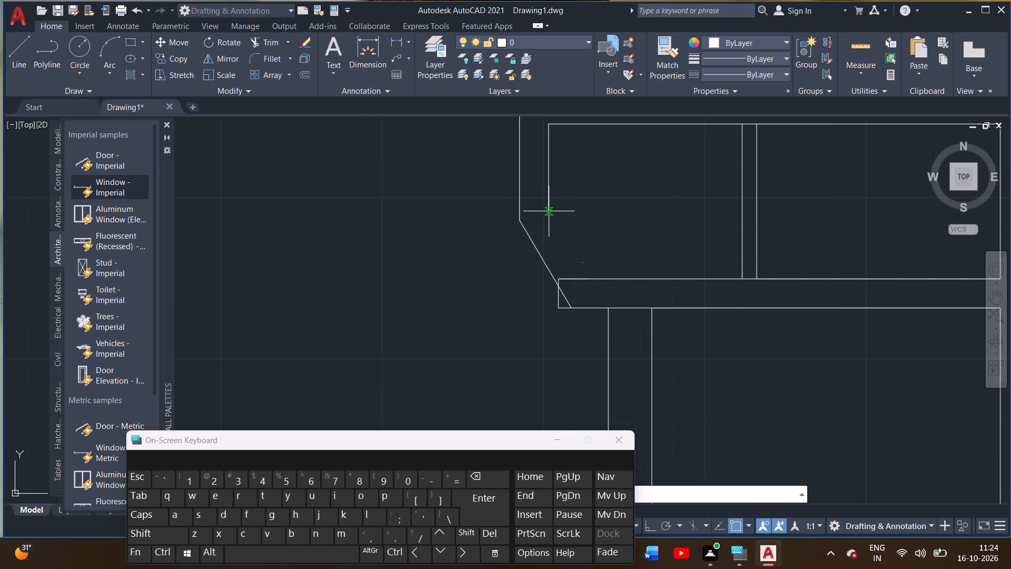
pyautogui.tripleClick(548, 213)
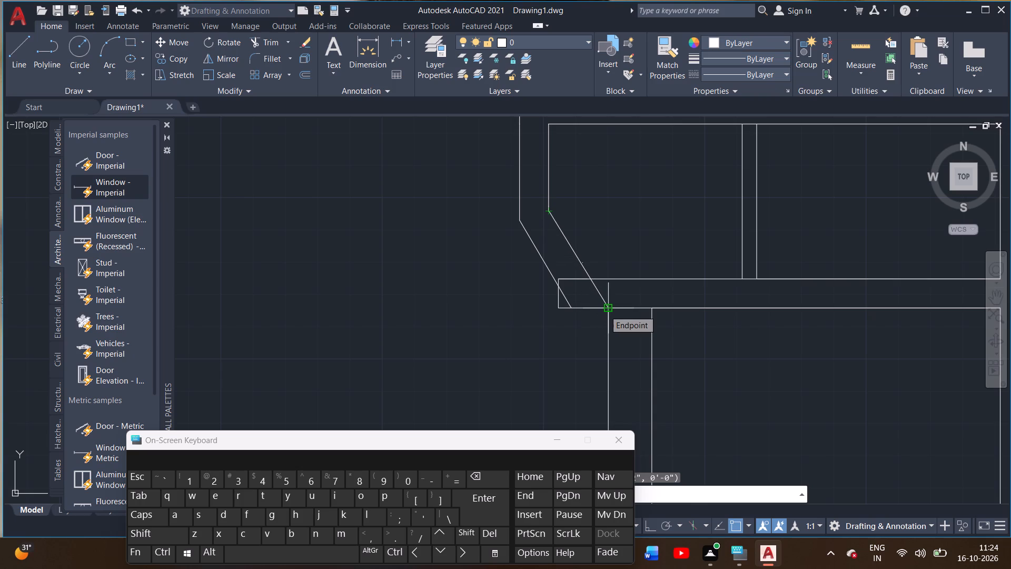
pyautogui.click(593, 279)
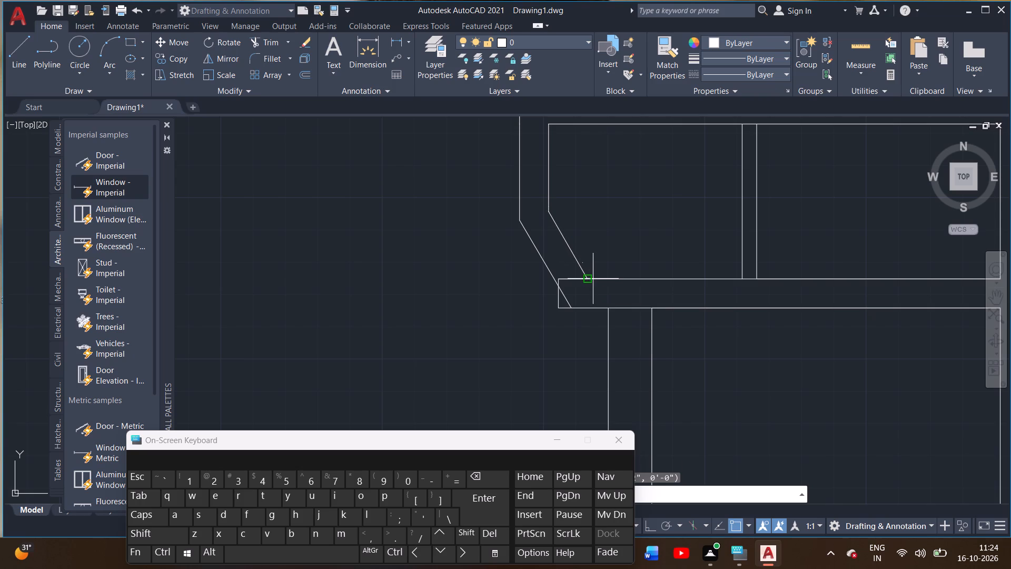
pyautogui.rightClick(597, 259)
pyautogui.click(611, 264)
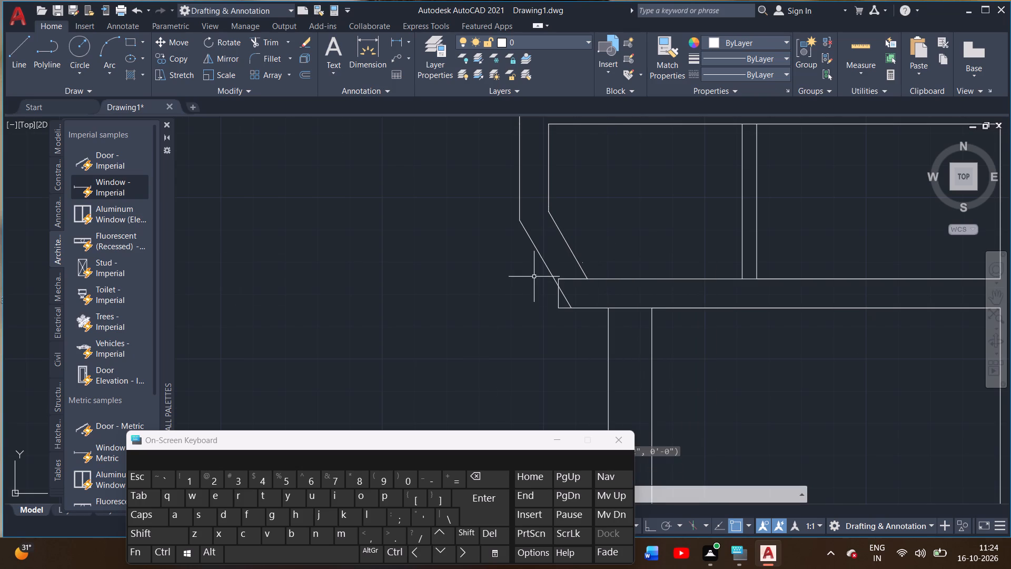
# Trim the leftover horizontal wall stubs and end cap around the two diagonal lines so the corner wall runs clean.
pyautogui.scroll(2, 534, 276)
pyautogui.scroll(-2, 534, 273)
pyautogui.click(267, 43)
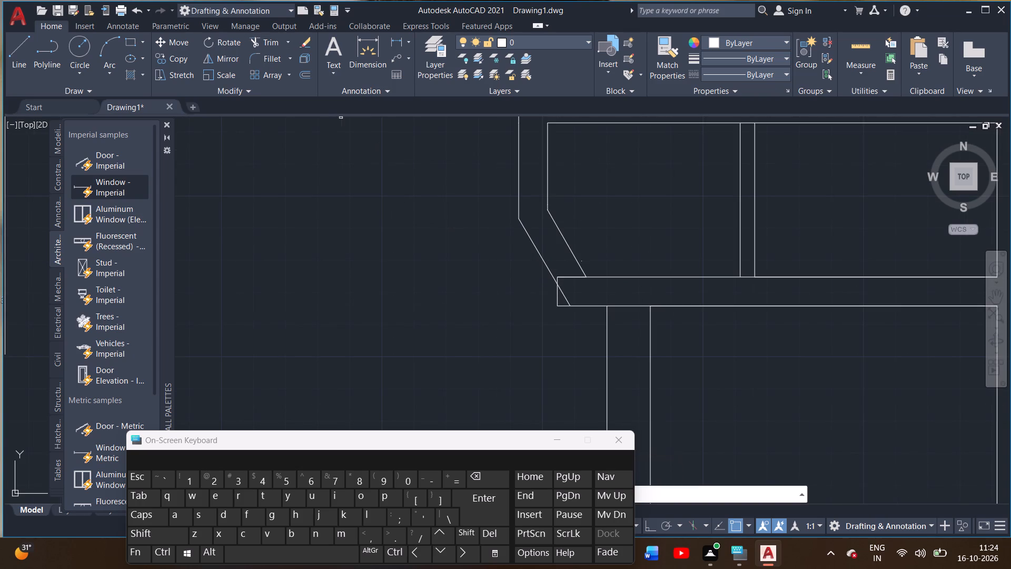
pyautogui.click(568, 278)
pyautogui.click(573, 278)
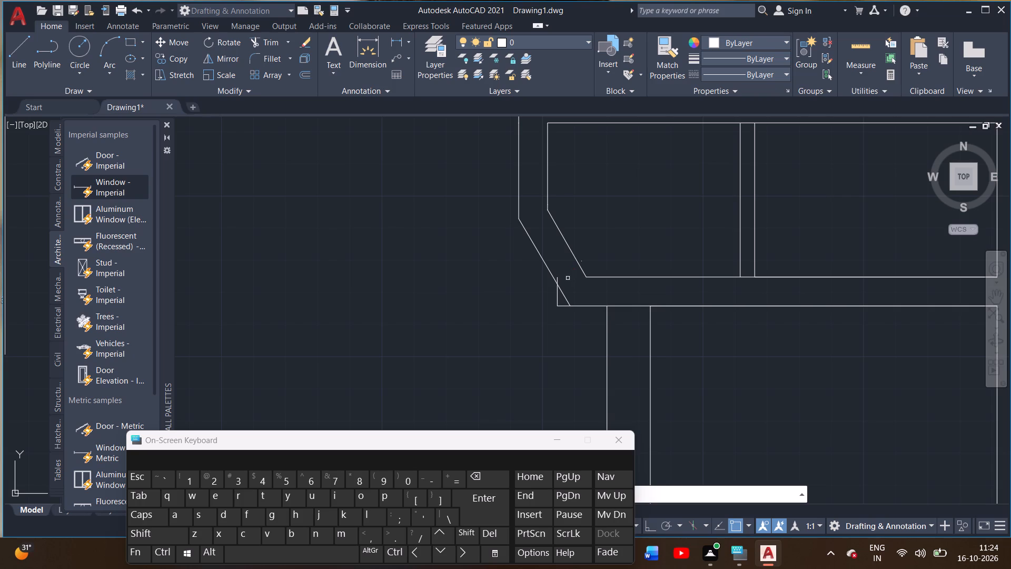
pyautogui.click(558, 279)
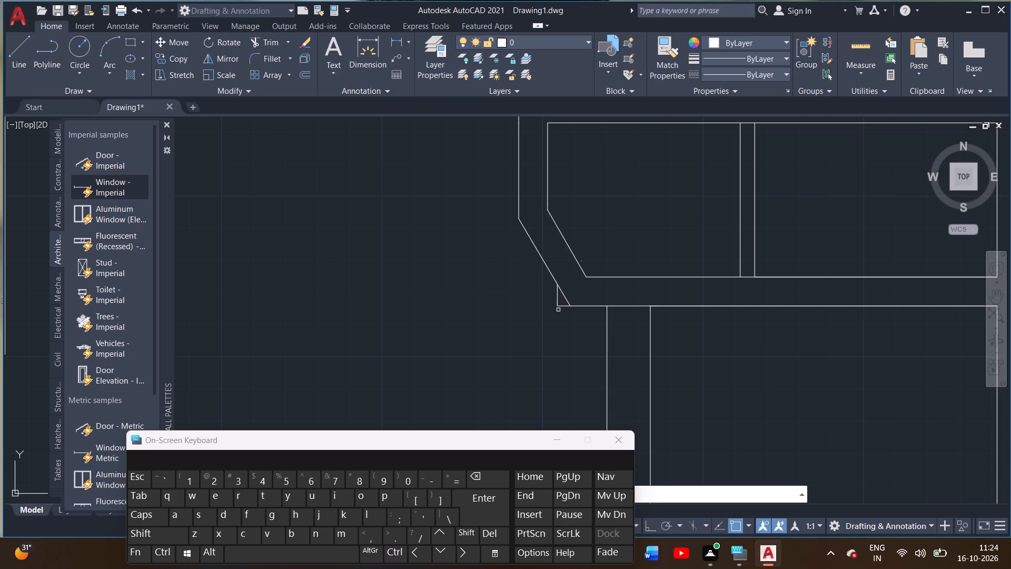
pyautogui.click(557, 302)
pyautogui.click(560, 309)
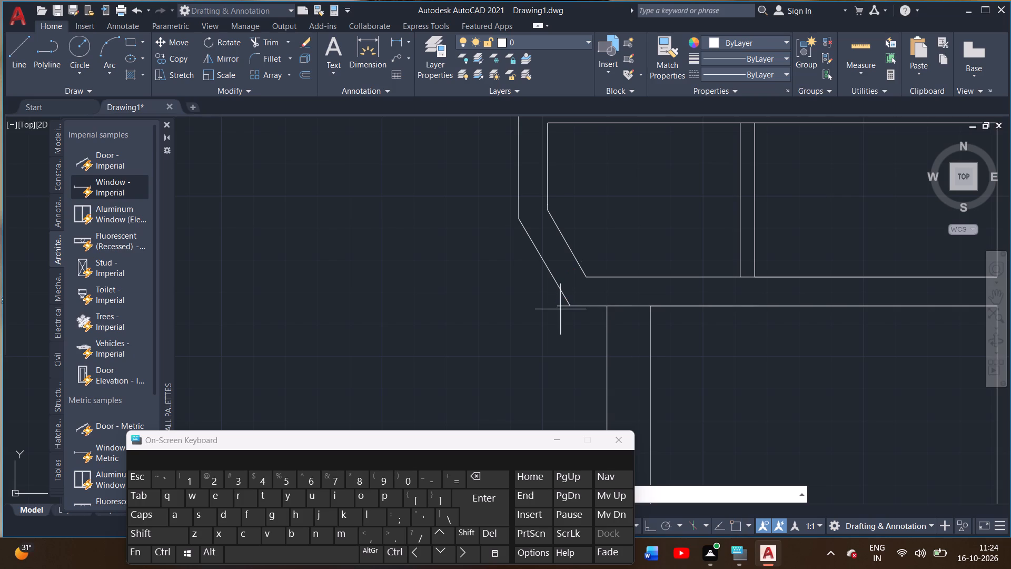
pyautogui.click(561, 305)
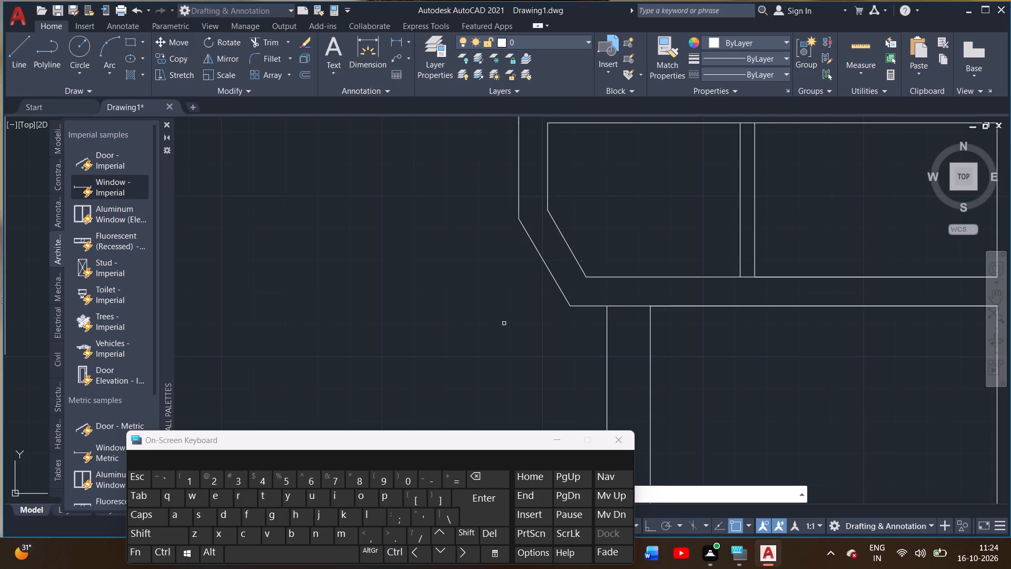
pyautogui.scroll(-3, 506, 319)
pyautogui.rightClick(476, 335)
pyautogui.click(495, 340)
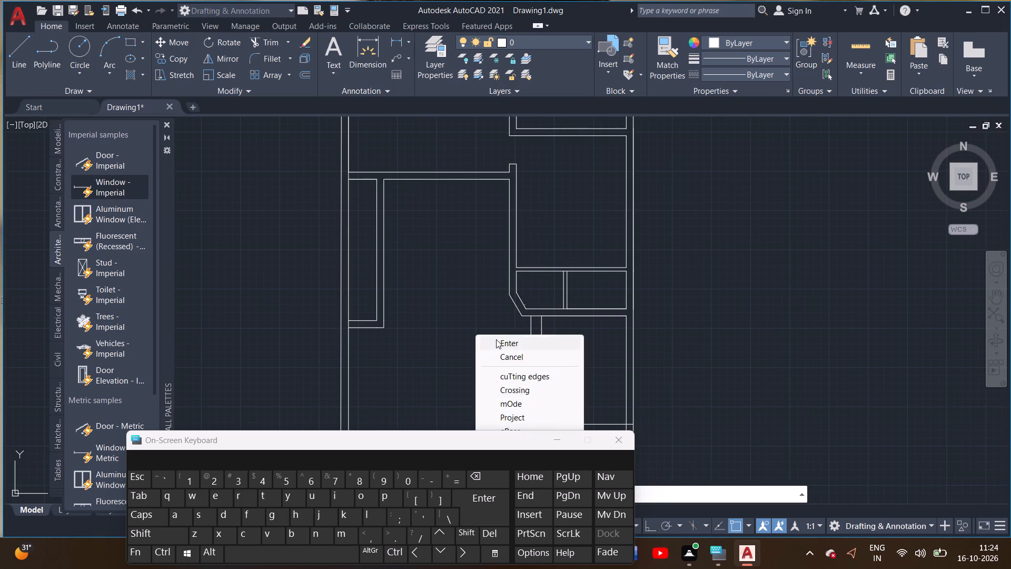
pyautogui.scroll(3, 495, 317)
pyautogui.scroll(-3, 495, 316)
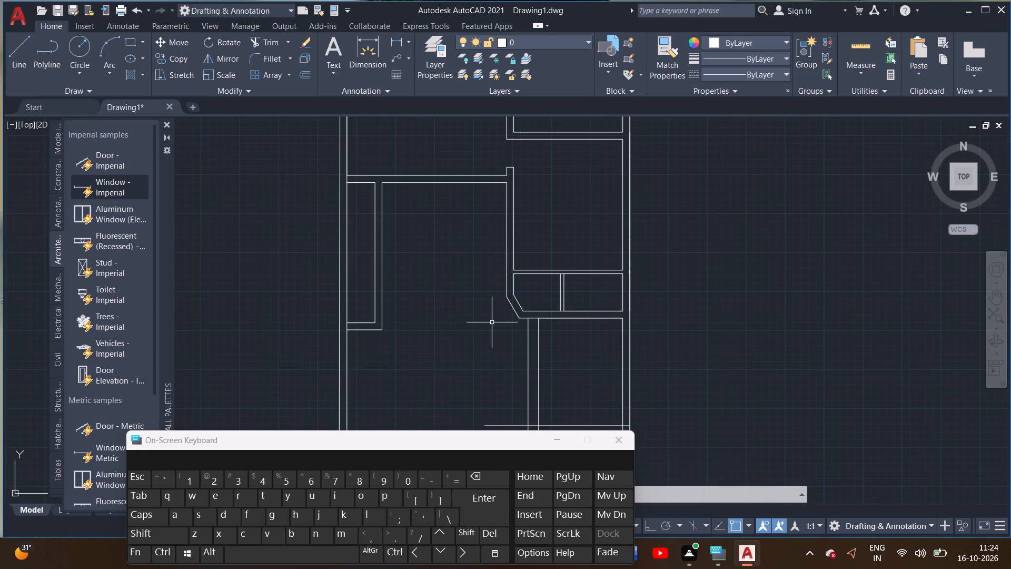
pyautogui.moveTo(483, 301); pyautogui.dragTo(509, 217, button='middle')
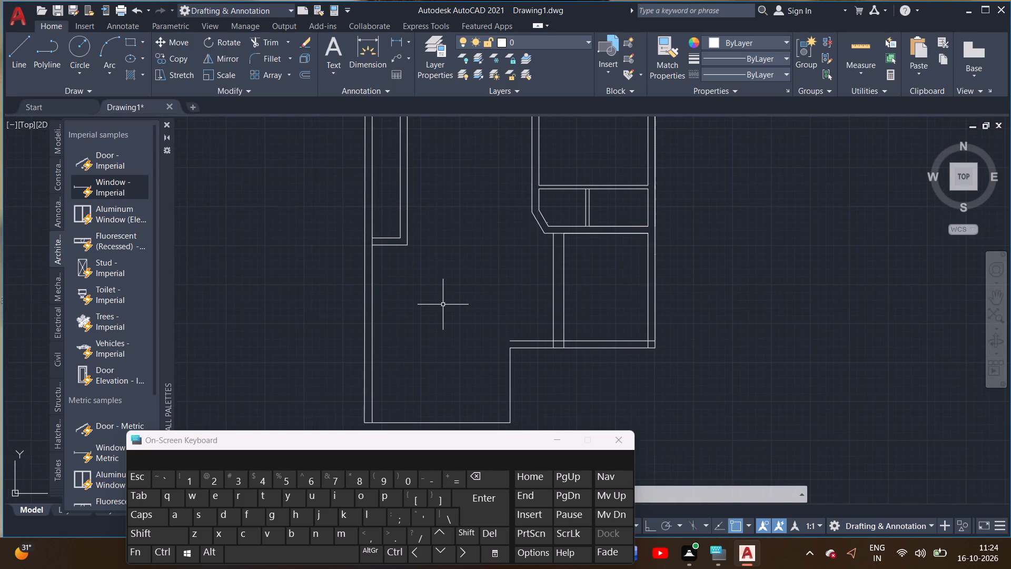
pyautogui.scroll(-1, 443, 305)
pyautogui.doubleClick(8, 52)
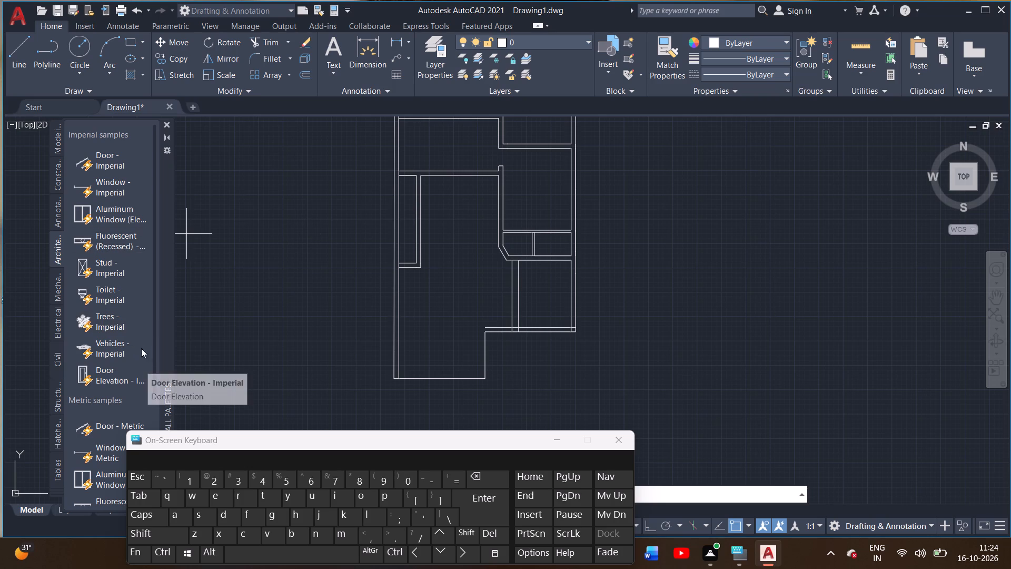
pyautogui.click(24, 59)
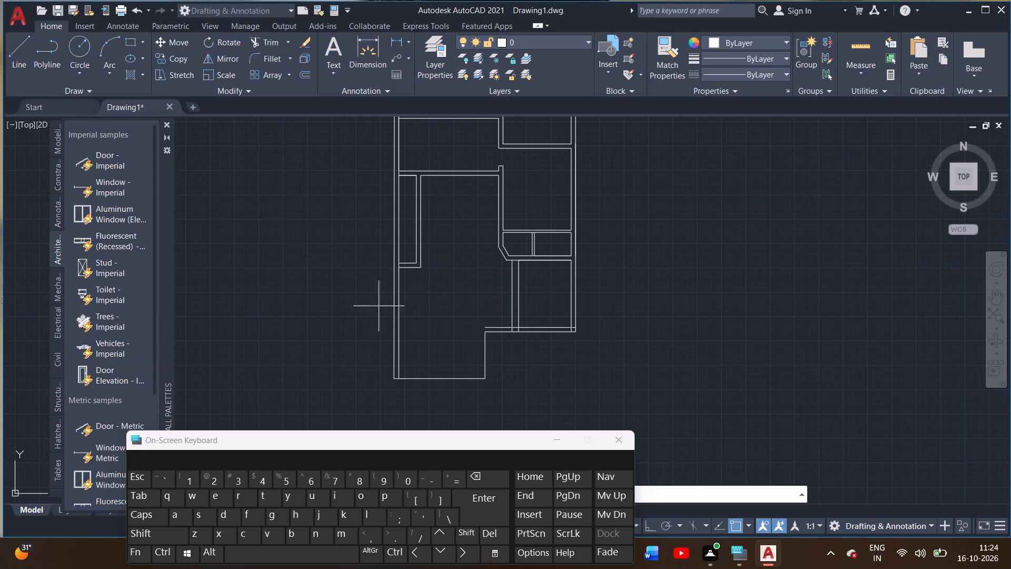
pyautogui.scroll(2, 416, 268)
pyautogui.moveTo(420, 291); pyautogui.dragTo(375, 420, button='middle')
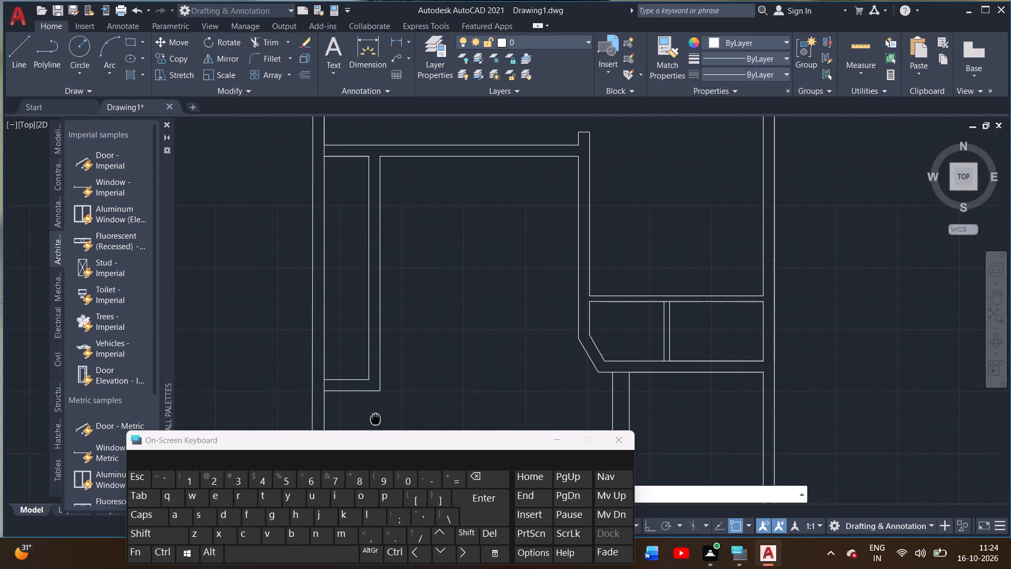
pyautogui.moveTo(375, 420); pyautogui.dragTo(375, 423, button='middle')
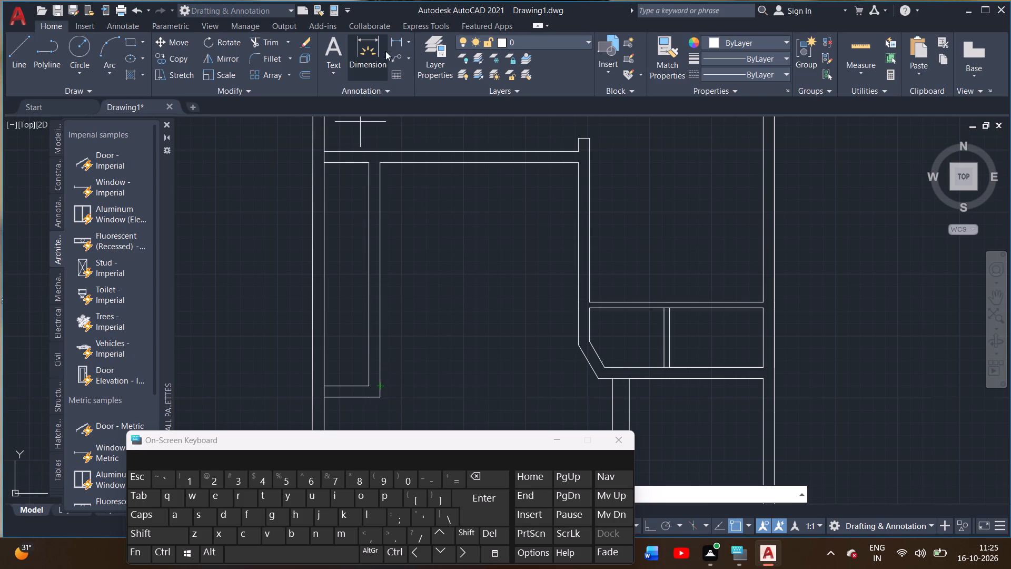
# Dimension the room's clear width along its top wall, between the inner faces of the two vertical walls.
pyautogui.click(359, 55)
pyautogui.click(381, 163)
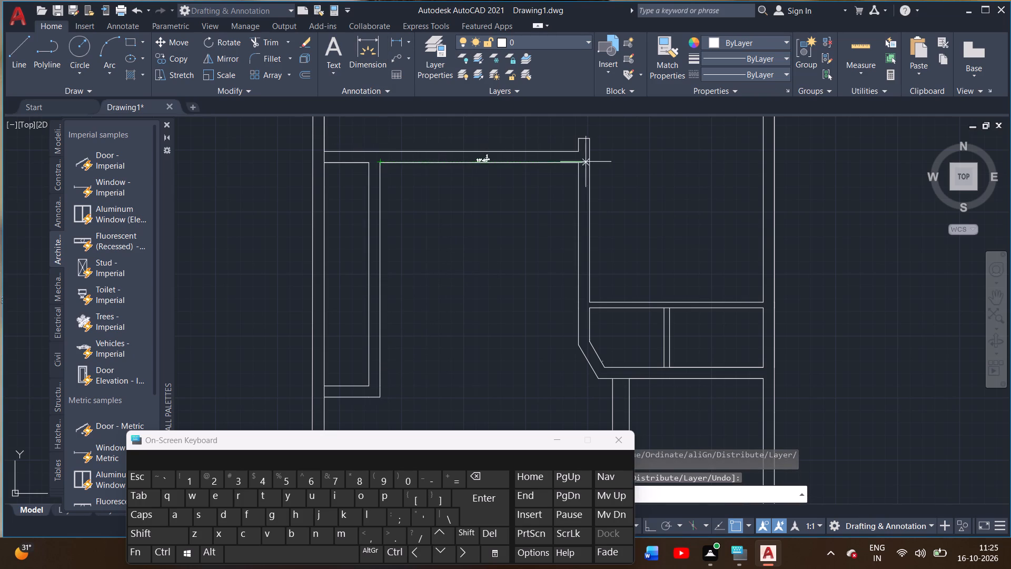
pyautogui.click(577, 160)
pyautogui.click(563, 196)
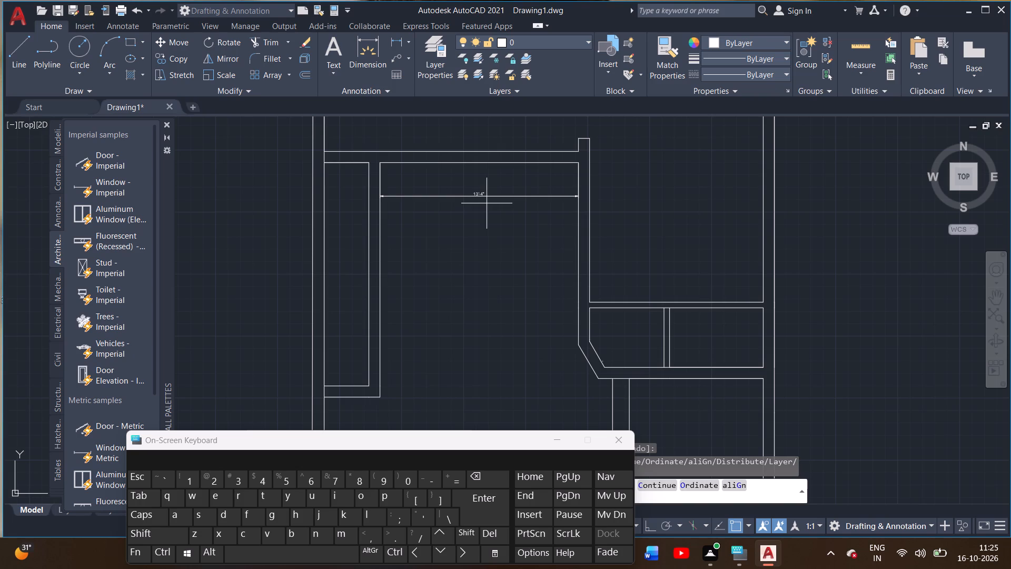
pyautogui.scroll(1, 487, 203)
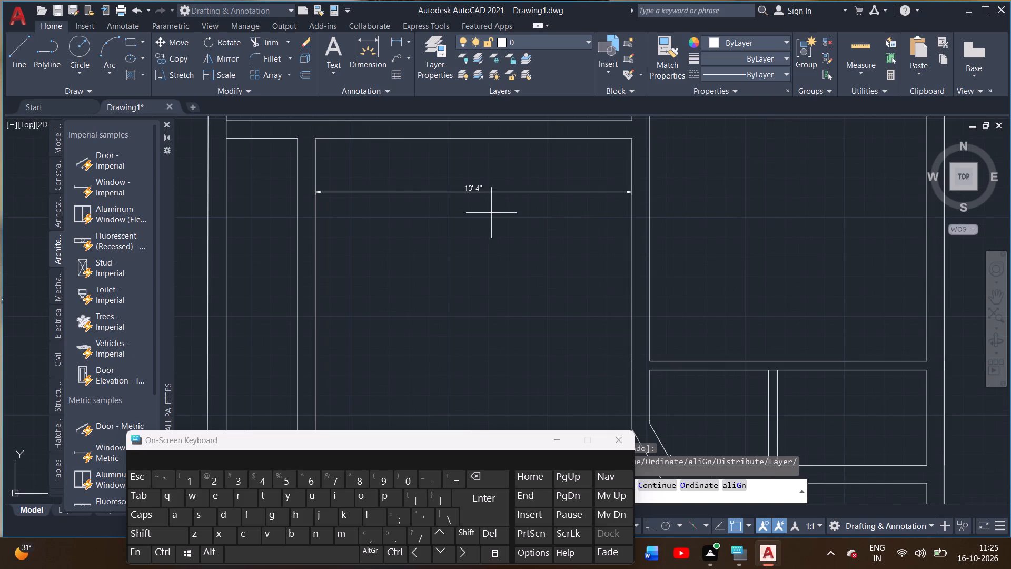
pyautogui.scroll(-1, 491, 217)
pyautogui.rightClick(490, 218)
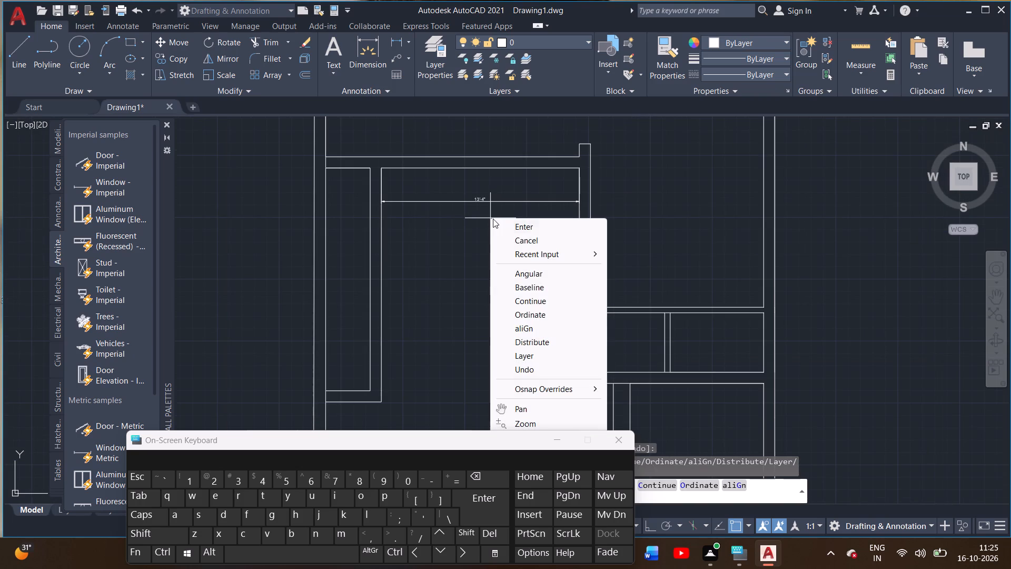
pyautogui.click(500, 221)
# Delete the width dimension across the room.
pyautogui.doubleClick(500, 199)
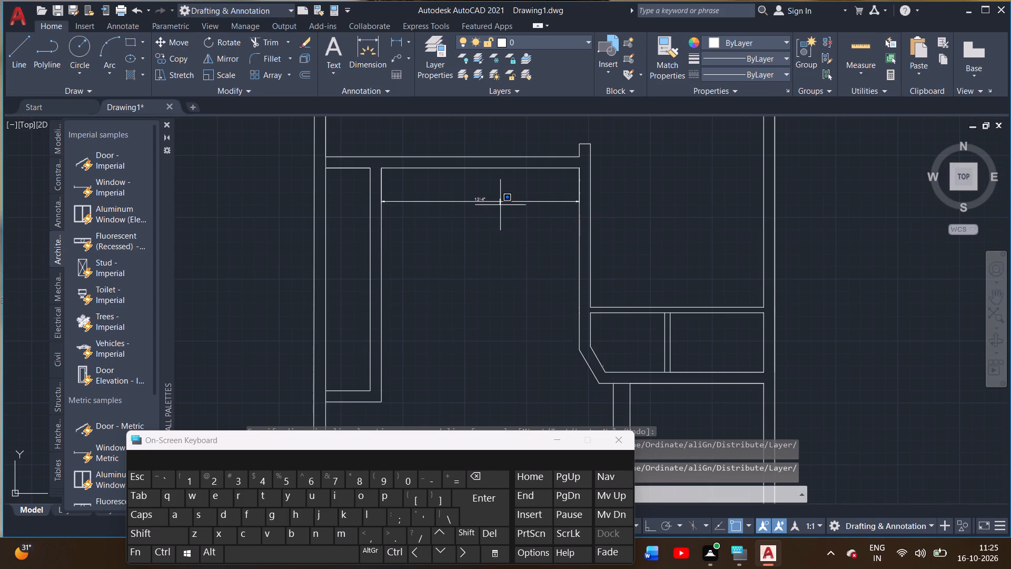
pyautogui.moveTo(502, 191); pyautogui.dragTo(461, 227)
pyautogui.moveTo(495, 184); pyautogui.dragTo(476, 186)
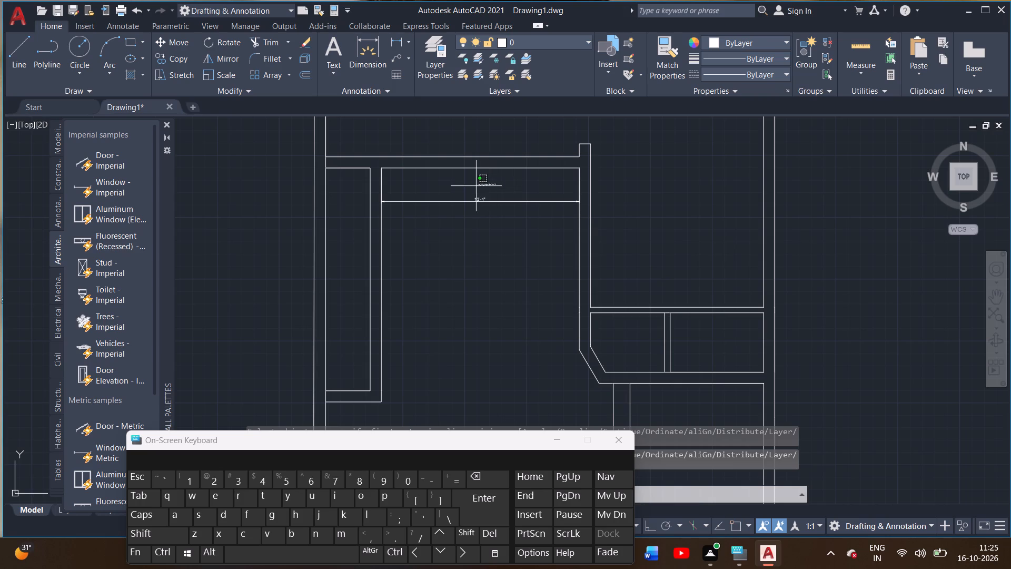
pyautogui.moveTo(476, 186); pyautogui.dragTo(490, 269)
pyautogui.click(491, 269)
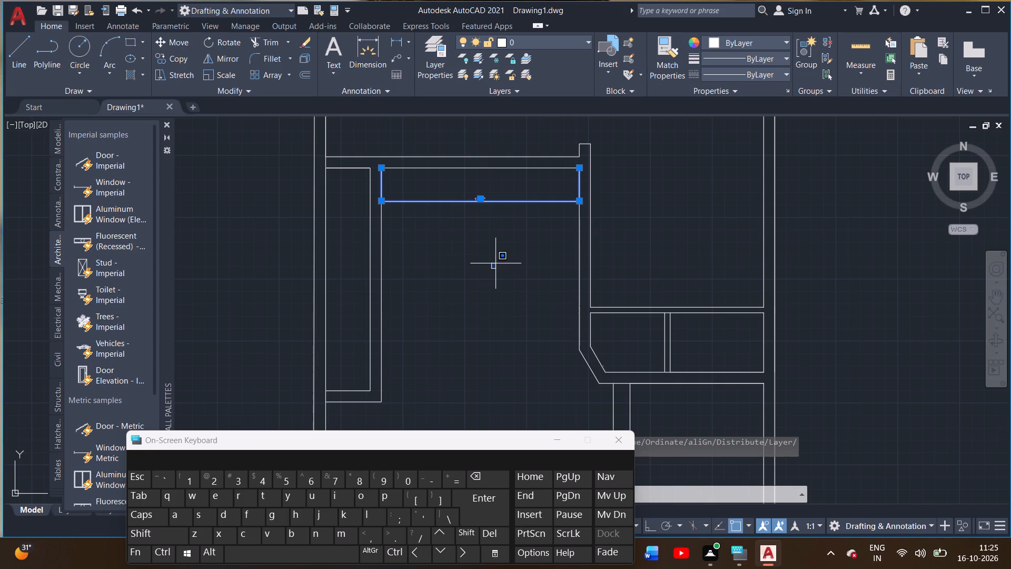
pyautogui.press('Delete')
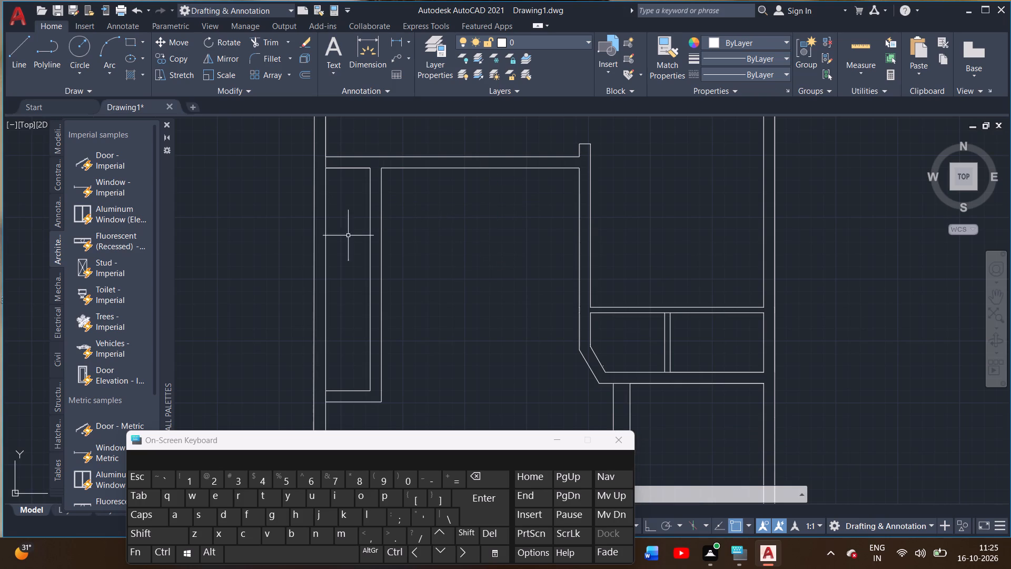
# Draw a vertical line within the narrow bay's right-hand wall, 4" in from its room-side line, down to the bottom wall's lower line.
pyautogui.scroll(2, 336, 213)
pyautogui.scroll(-1, 328, 204)
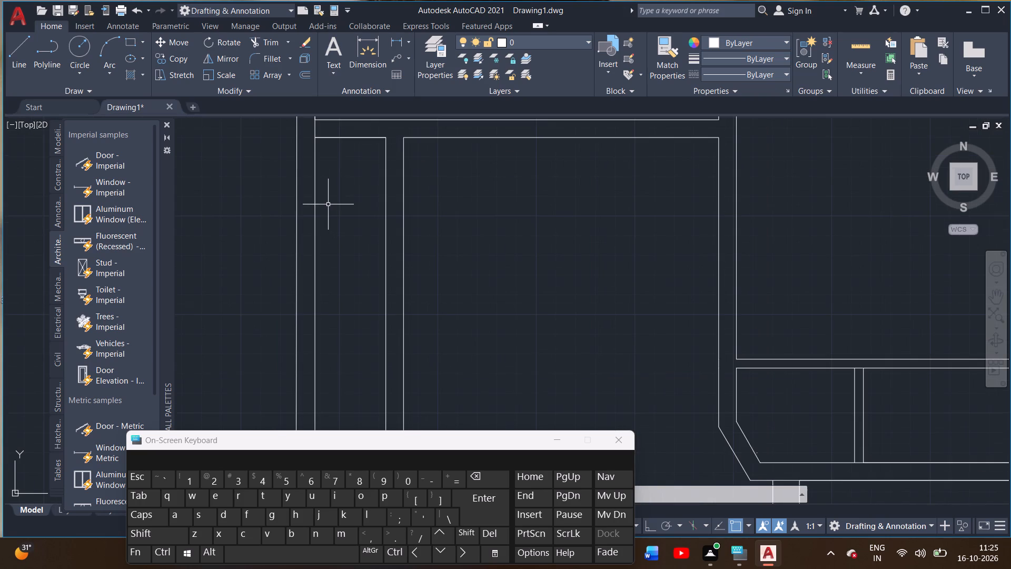
pyautogui.click(11, 56)
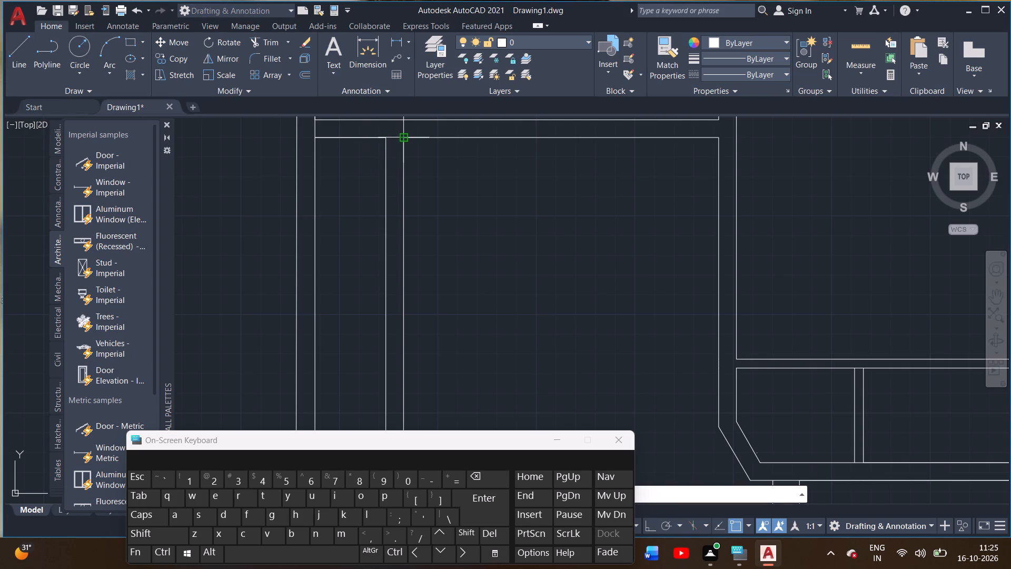
pyautogui.doubleClick(400, 139)
pyautogui.press('4')
pyautogui.hotkey('shift', '"')
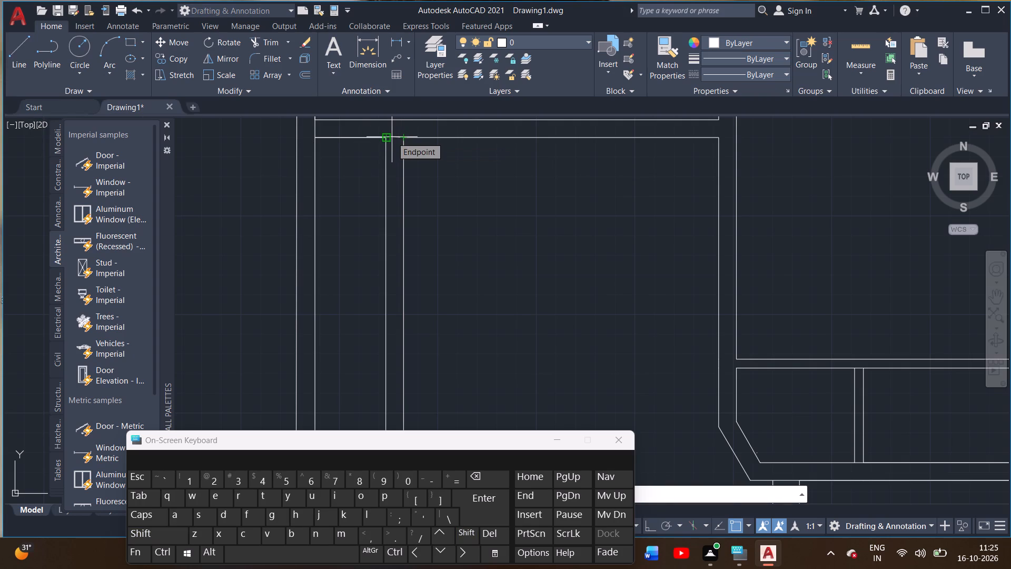
pyautogui.press('Return')
pyautogui.scroll(-1, 434, 328)
pyautogui.moveTo(431, 328); pyautogui.dragTo(447, 182, button='middle')
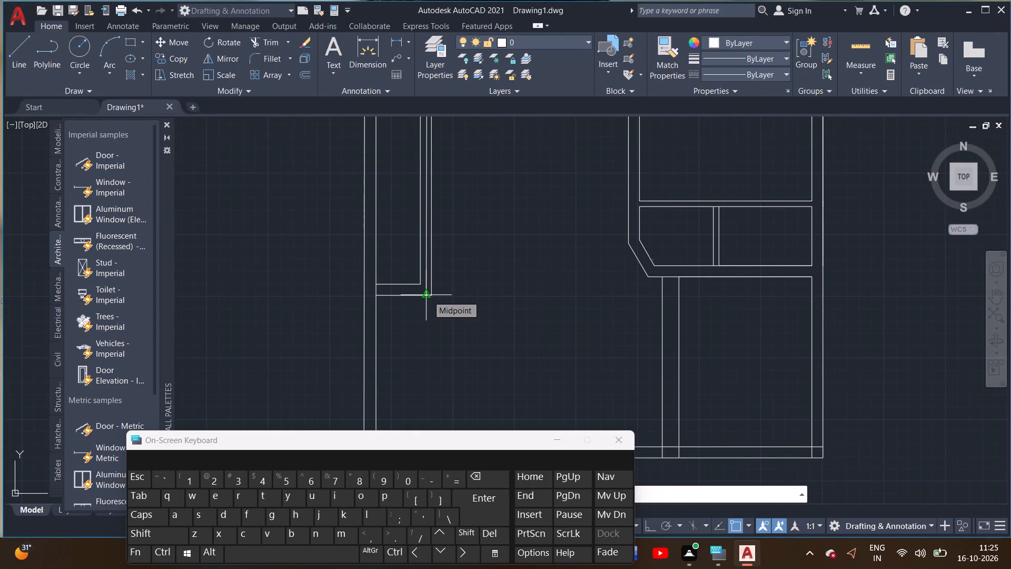
pyautogui.scroll(2, 428, 296)
pyautogui.click(422, 295)
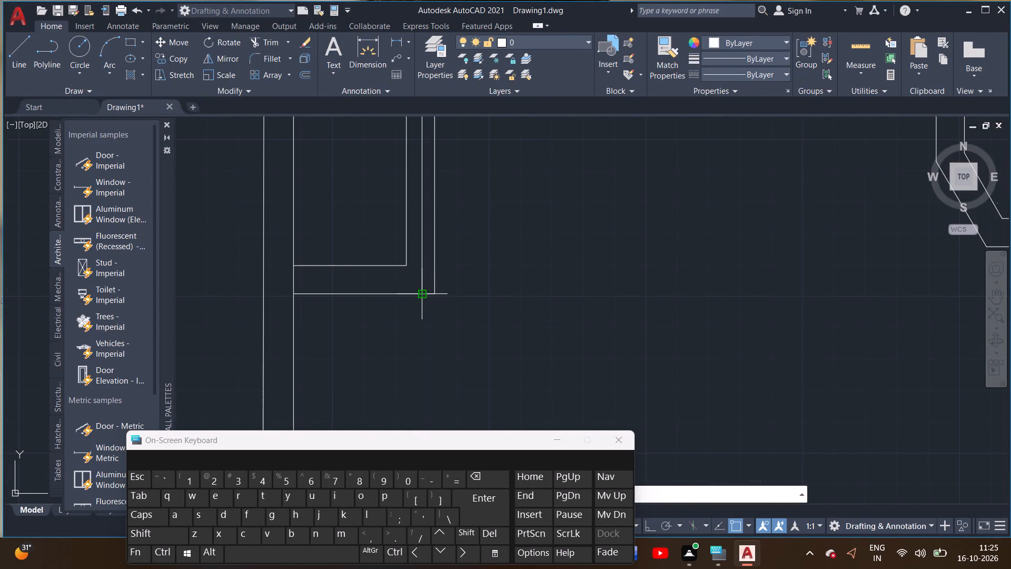
pyautogui.rightClick(438, 288)
pyautogui.click(452, 293)
pyautogui.scroll(-3, 441, 302)
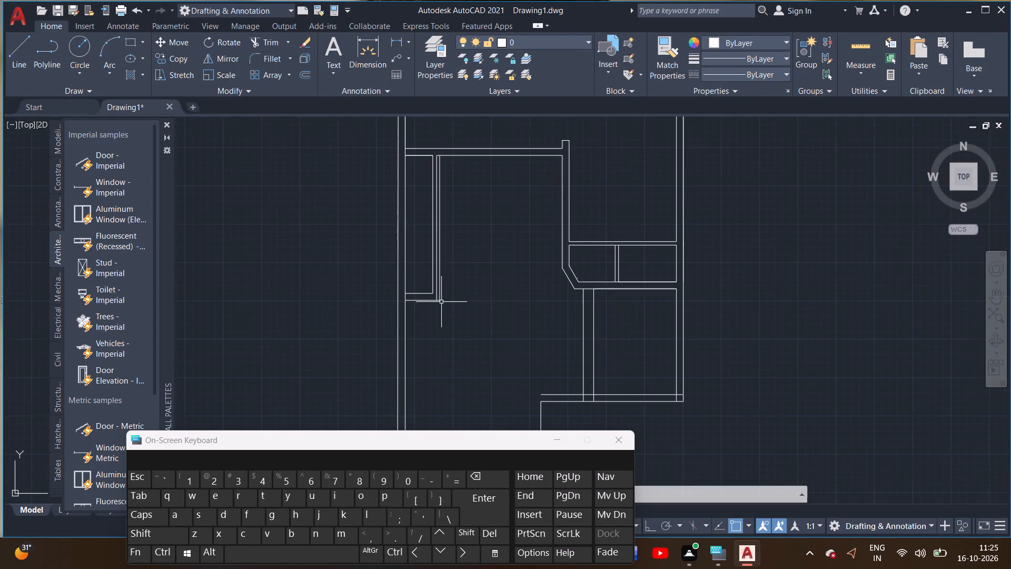
# Trim away the wall's old room-side line and the leftover bottom stub, making the new vertical line the wall face.
pyautogui.moveTo(452, 262); pyautogui.dragTo(452, 296, button='middle')
pyautogui.click(252, 43)
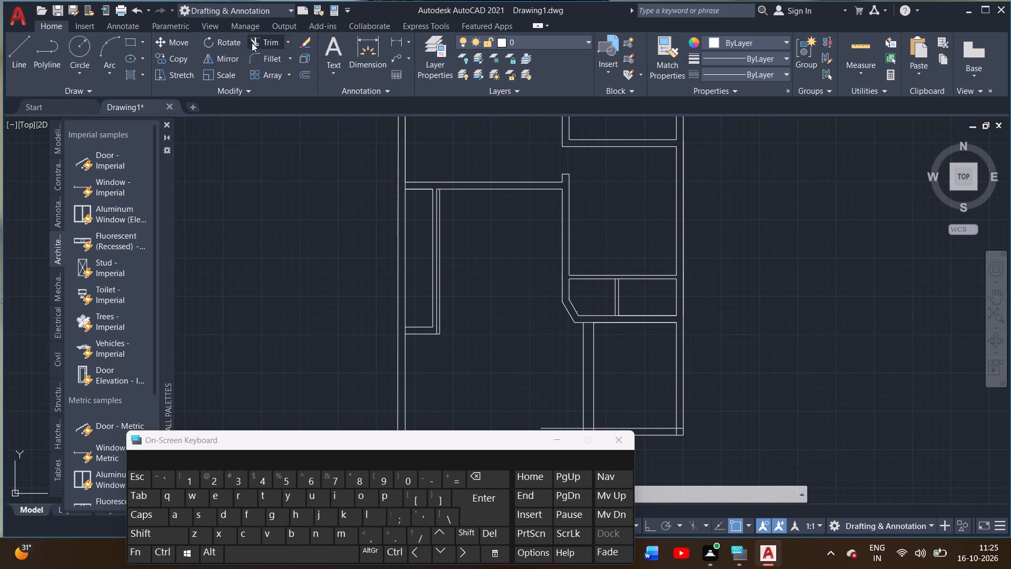
pyautogui.scroll(4, 445, 267)
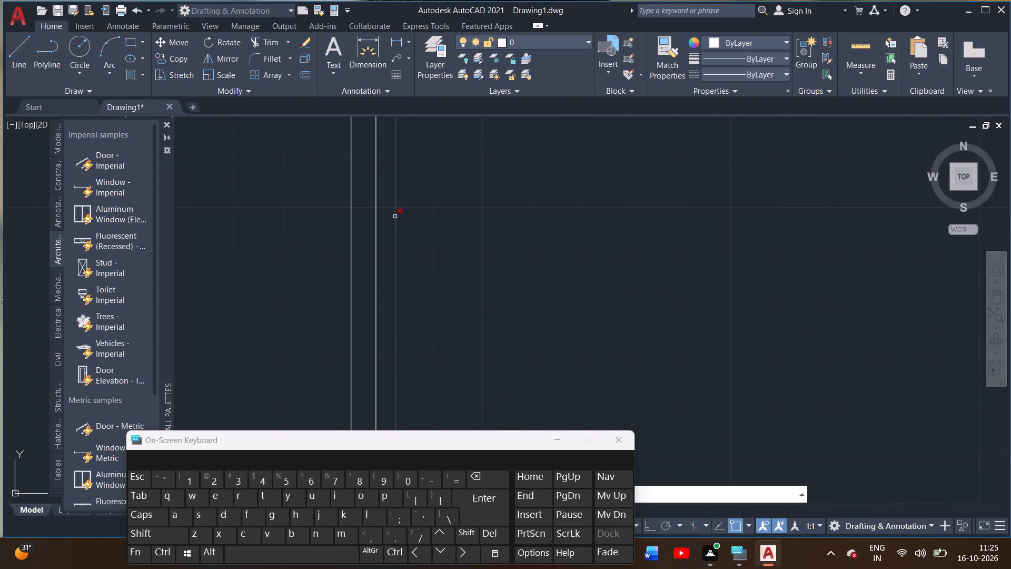
pyautogui.click(394, 217)
pyautogui.scroll(-3, 409, 273)
pyautogui.moveTo(422, 302); pyautogui.dragTo(437, 254, button='middle')
pyautogui.scroll(2, 428, 333)
pyautogui.click(404, 311)
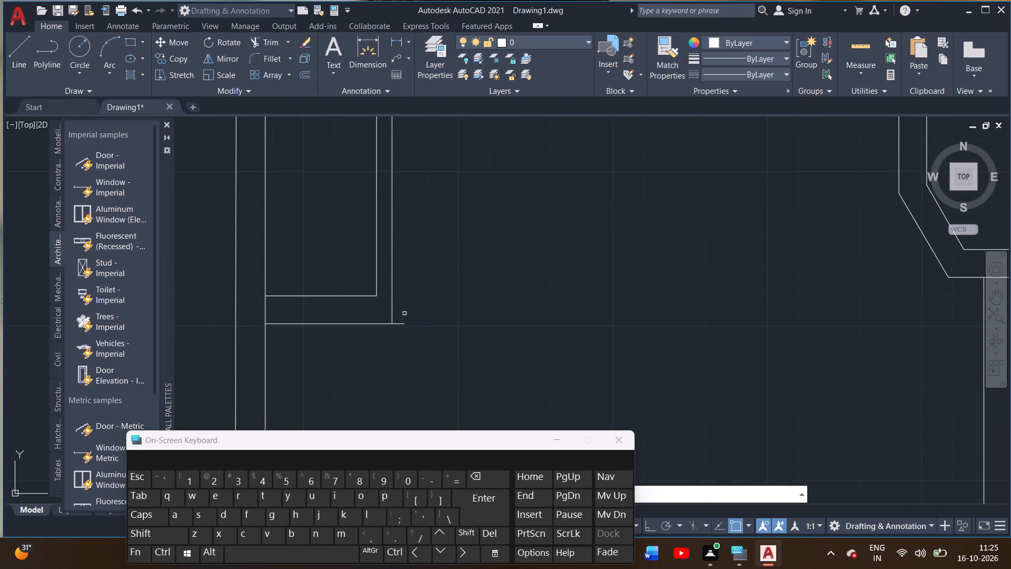
pyautogui.doubleClick(400, 324)
pyautogui.scroll(-2, 412, 315)
pyautogui.rightClick(467, 288)
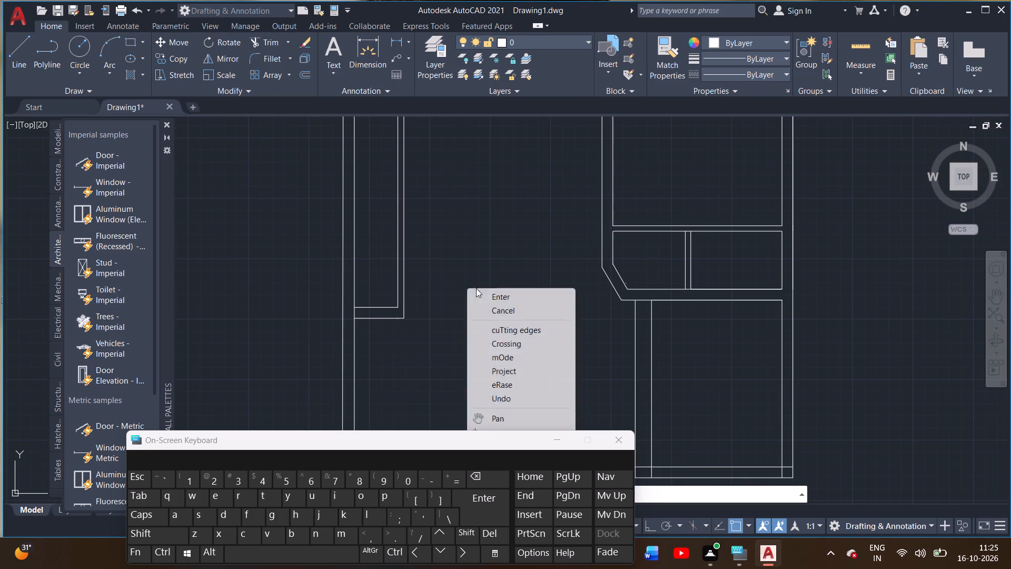
pyautogui.doubleClick(482, 296)
pyautogui.moveTo(441, 286); pyautogui.dragTo(475, 396, button='middle')
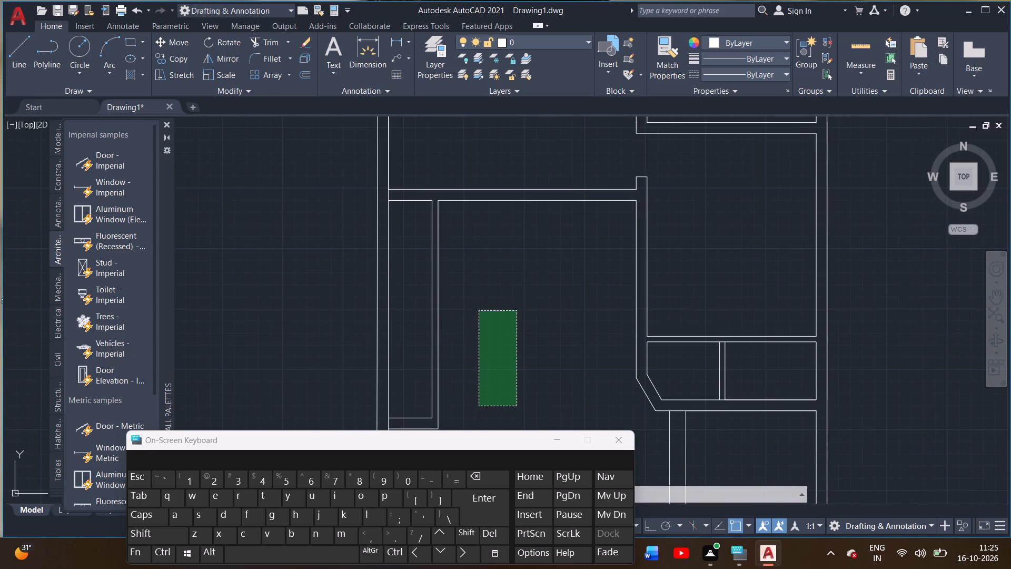
pyautogui.tripleClick(479, 311)
pyautogui.click(502, 250)
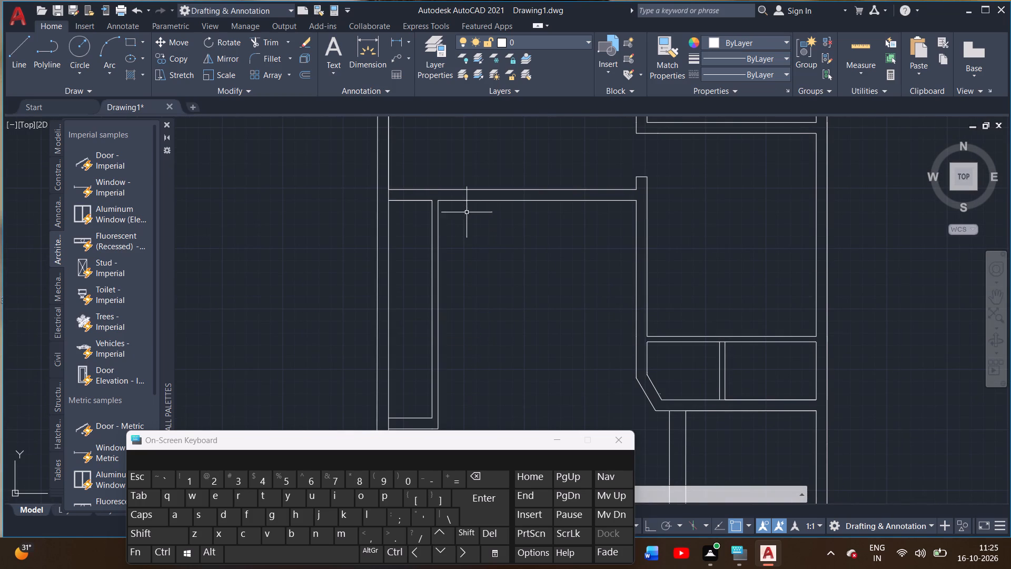
# Measure the room's clear width along its top wall, between the inner faces of the two vertical walls.
pyautogui.click(369, 52)
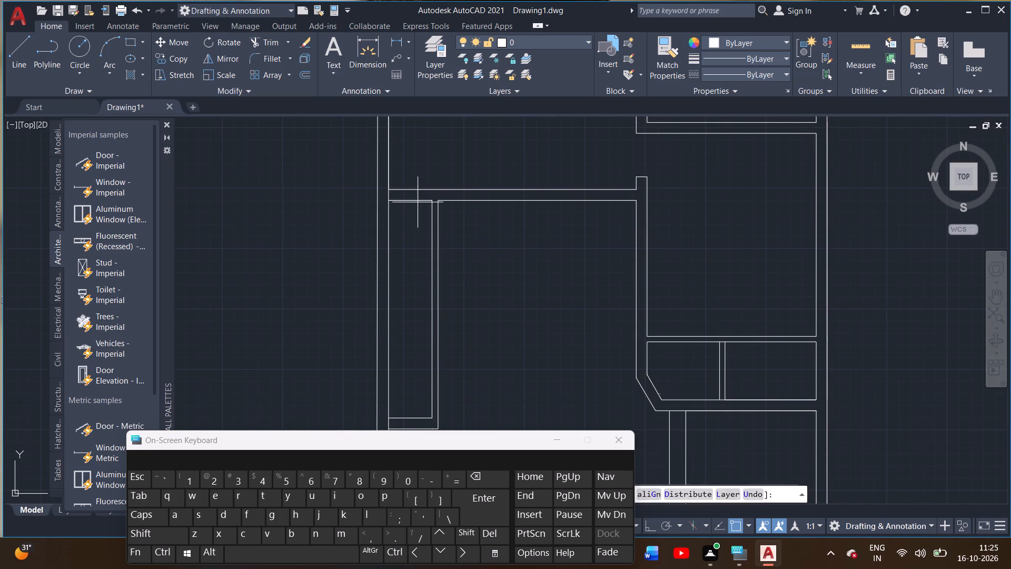
pyautogui.click(441, 202)
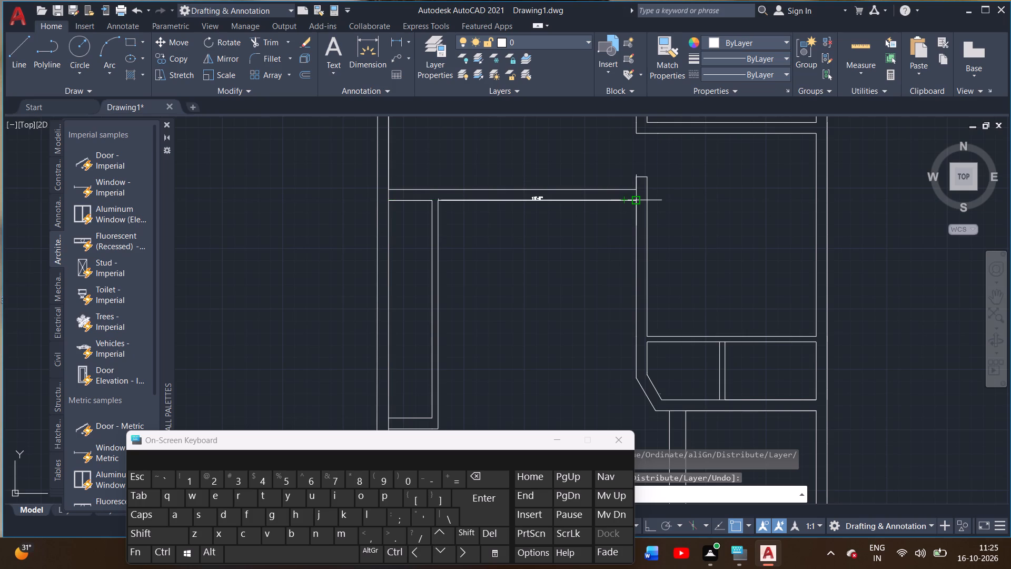
pyautogui.scroll(2, 639, 200)
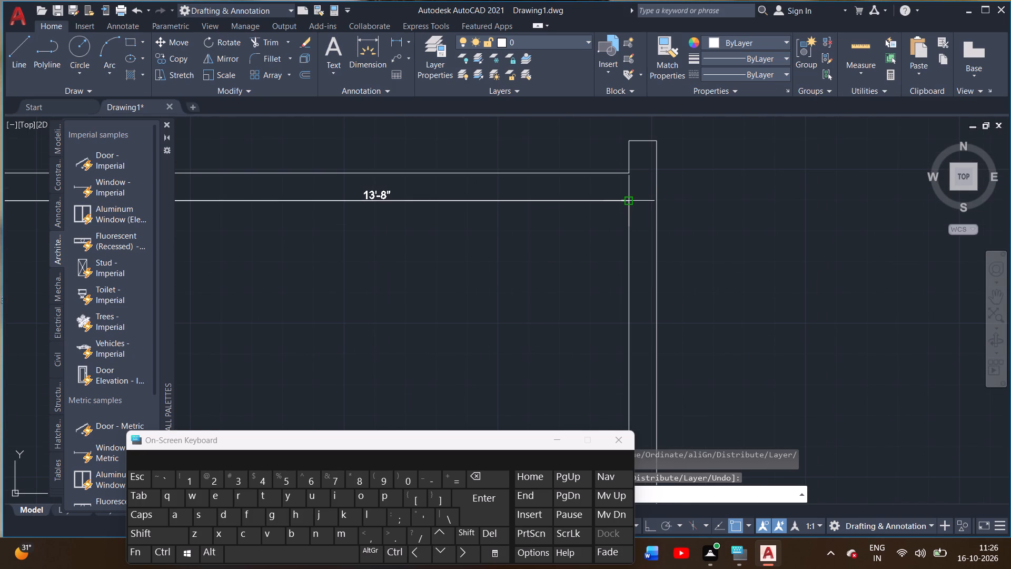
pyautogui.rightClick(557, 259)
pyautogui.click(573, 262)
pyautogui.scroll(-4, 435, 284)
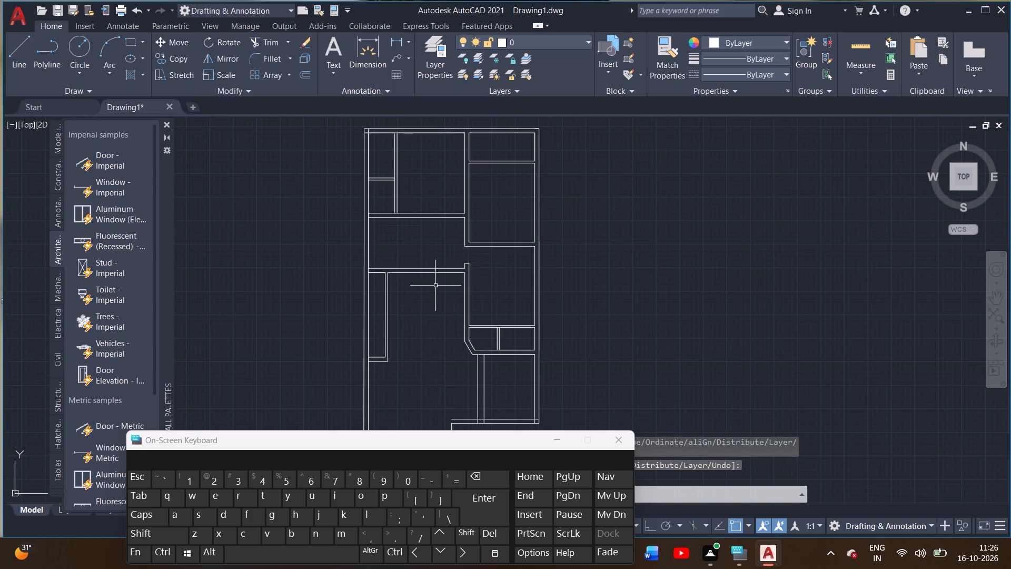
# From the narrow bay's upper-left inner corner, draw a horizontal line 4" into the thickness of the exterior wall.
pyautogui.moveTo(435, 286); pyautogui.dragTo(516, 242, button='middle')
pyautogui.scroll(2, 420, 249)
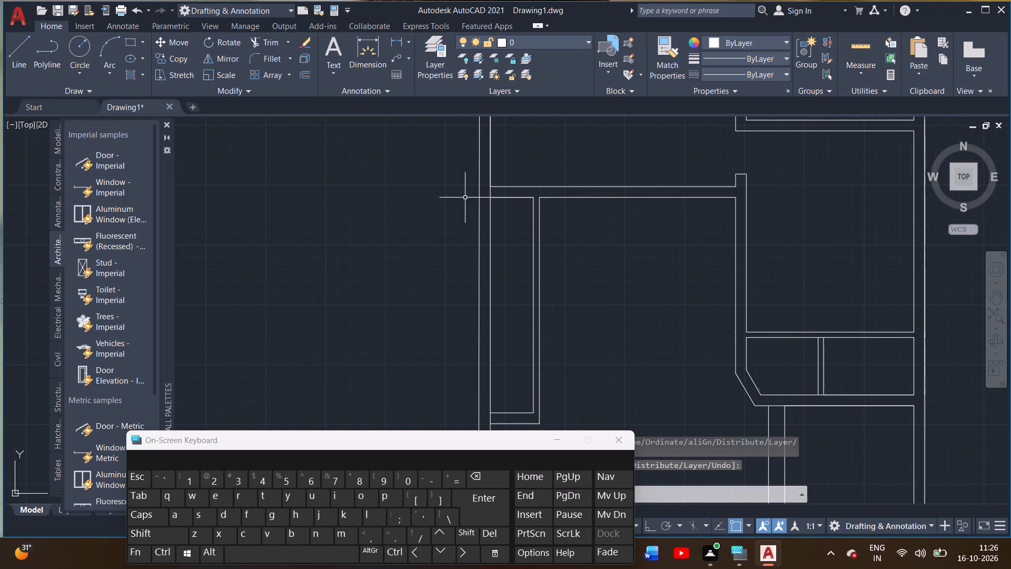
pyautogui.click(14, 46)
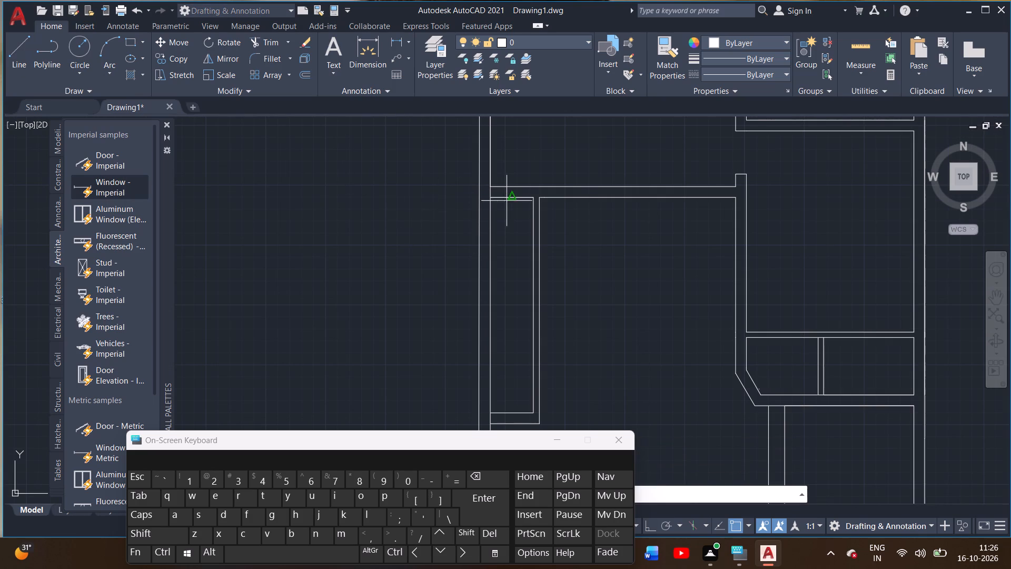
pyautogui.scroll(2, 505, 200)
pyautogui.click(467, 193)
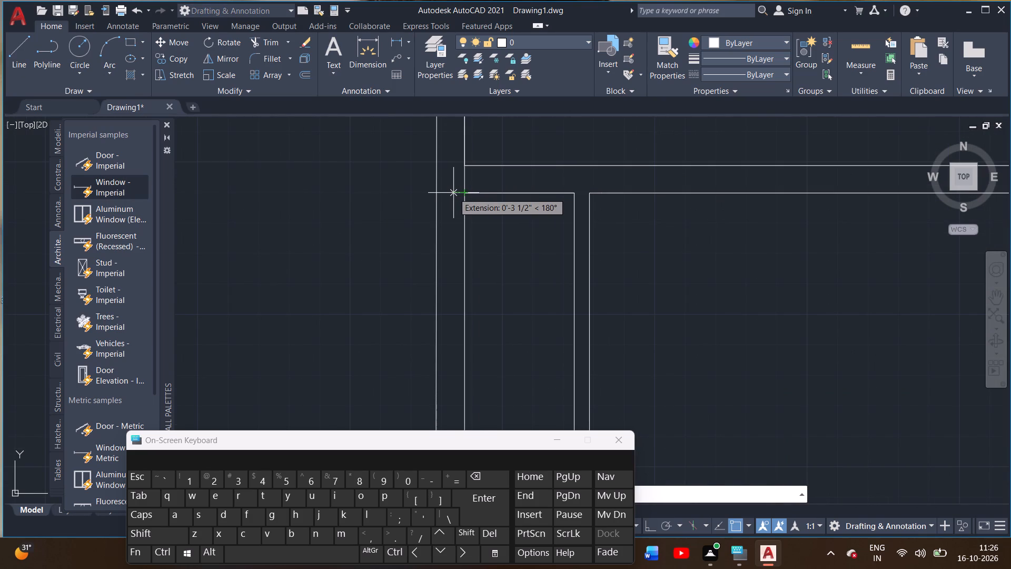
pyautogui.press('4')
pyautogui.hotkey('shift', '"')
pyautogui.press('Return')
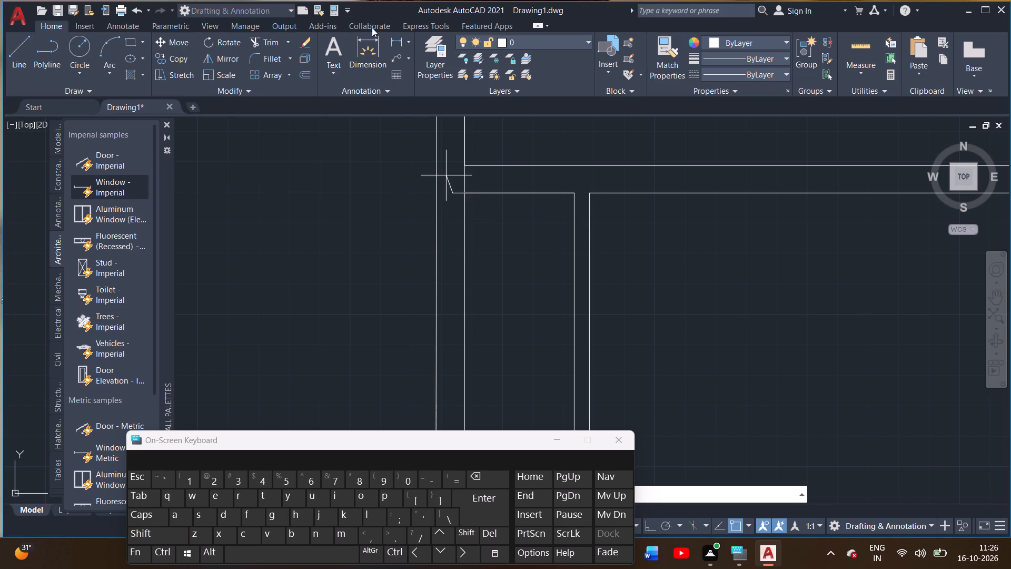
# Continue the line vertically down inside the exterior wall to the level of the bay's lower inner line, then join it to the bay's corner.
pyautogui.scroll(-1, 439, 298)
pyautogui.moveTo(461, 306); pyautogui.dragTo(450, 133, button='middle')
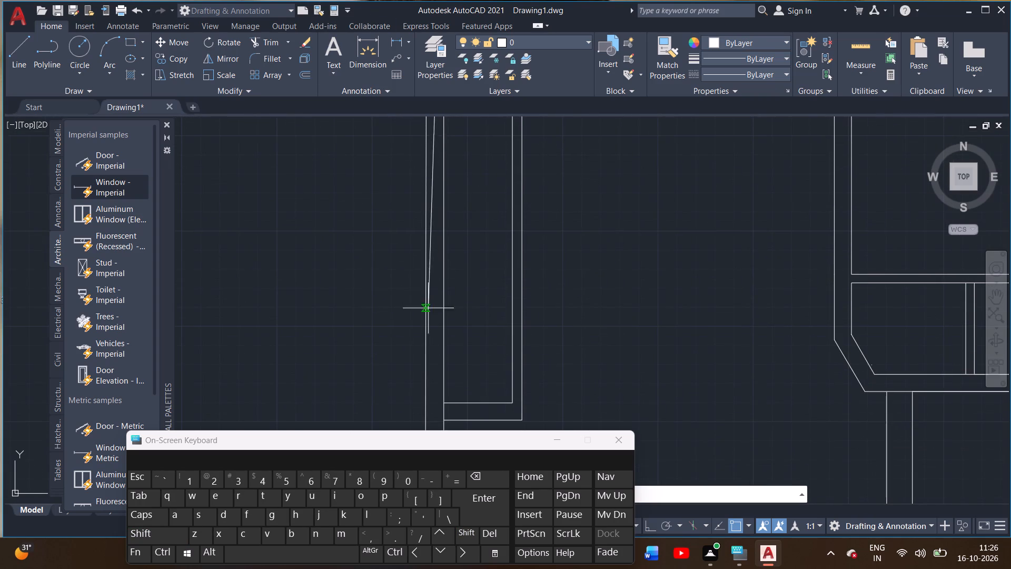
pyautogui.moveTo(429, 318); pyautogui.dragTo(422, 230, button='middle')
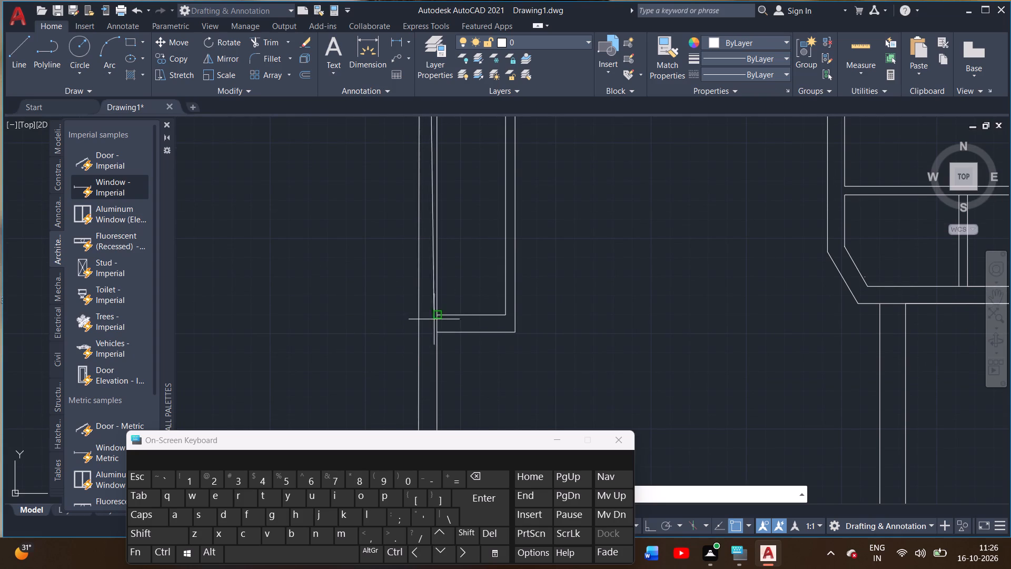
pyautogui.scroll(-2, 428, 323)
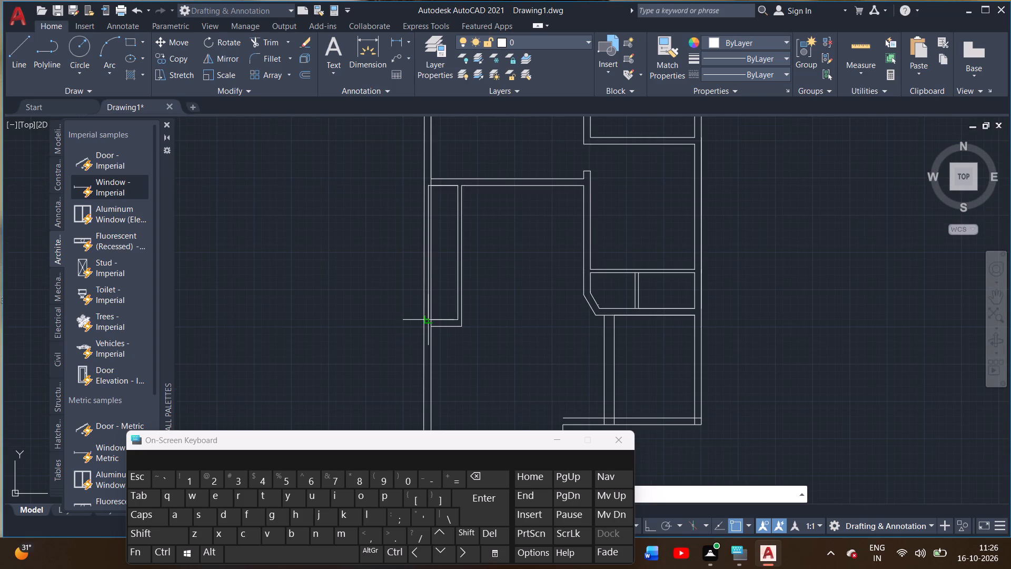
pyautogui.scroll(2, 428, 320)
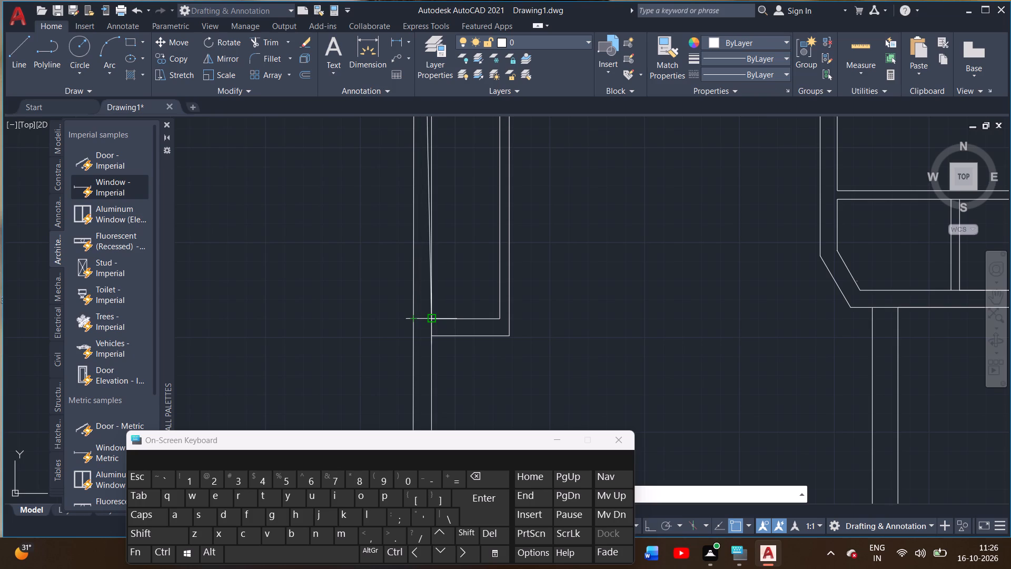
pyautogui.scroll(-2, 429, 319)
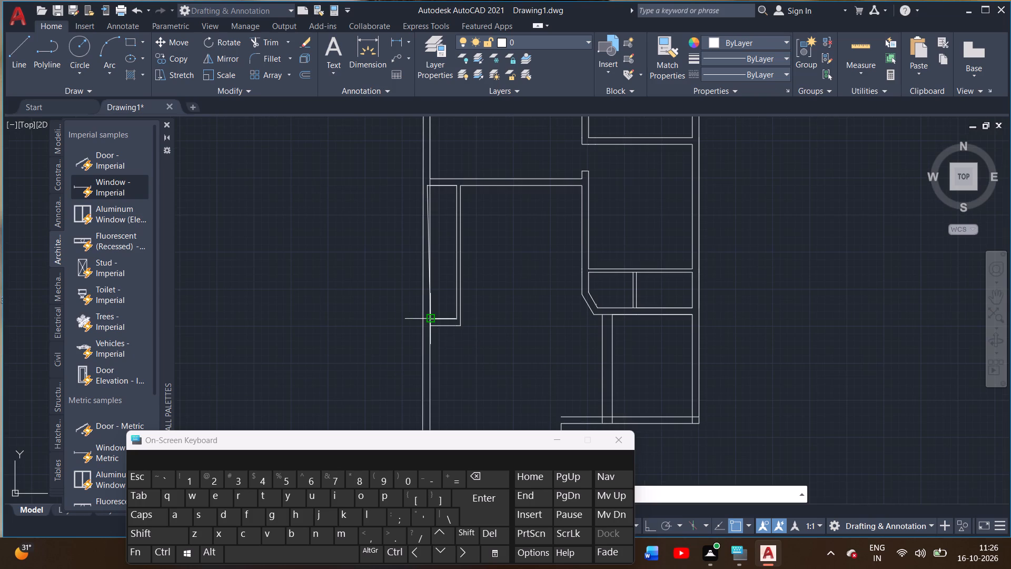
pyautogui.scroll(1, 423, 320)
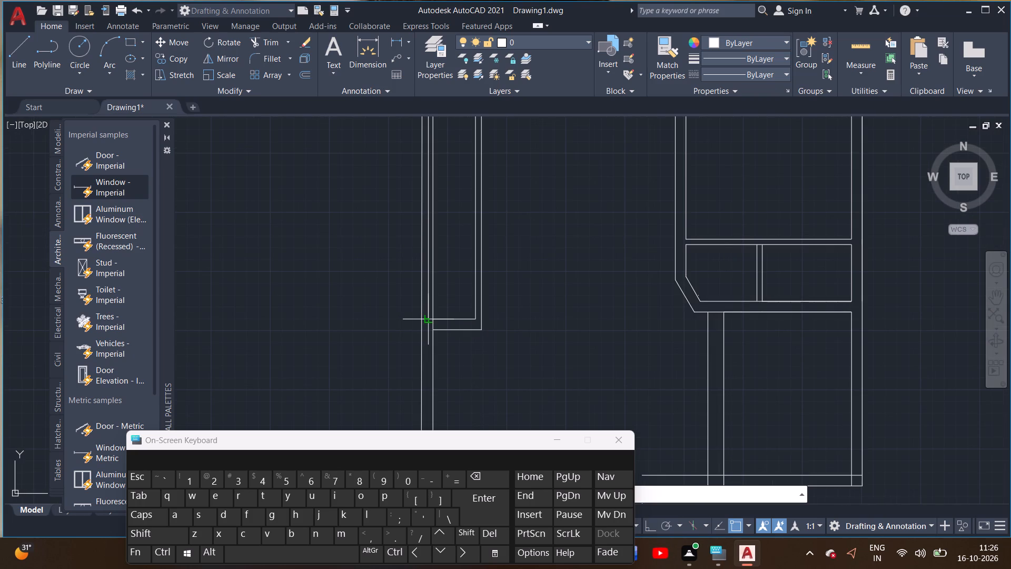
pyautogui.click(427, 319)
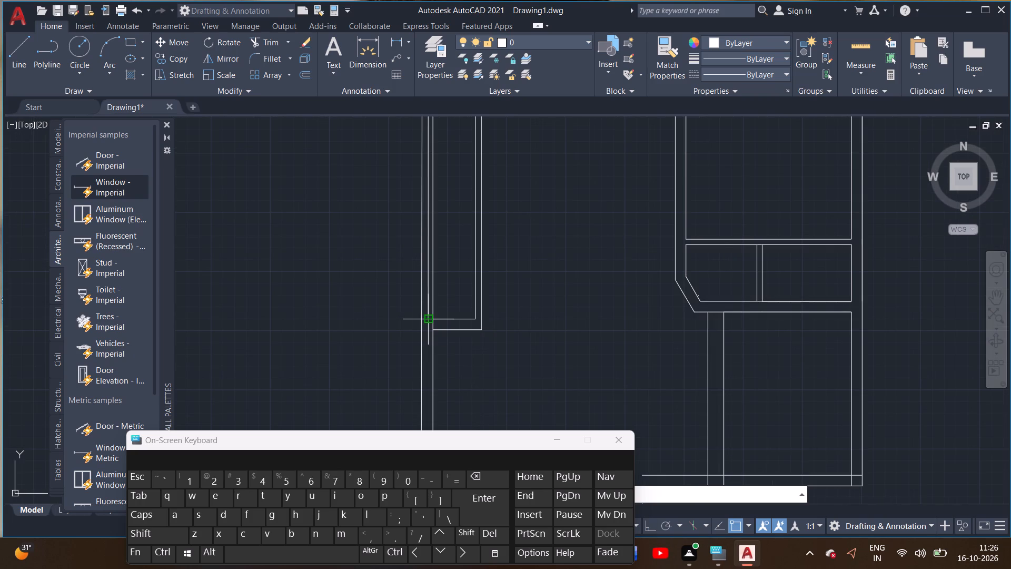
pyautogui.doubleClick(434, 319)
pyautogui.rightClick(448, 311)
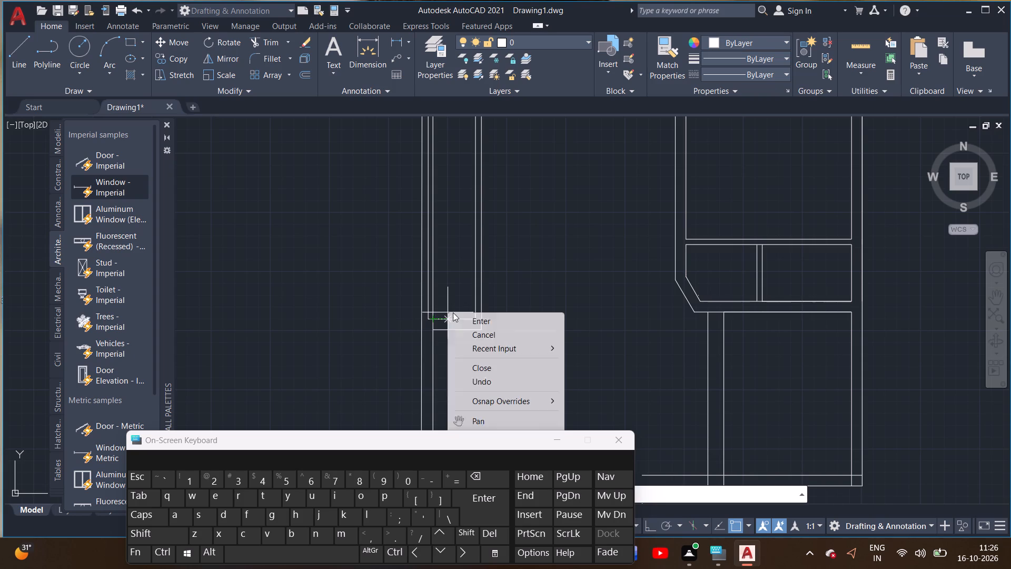
pyautogui.click(469, 319)
pyautogui.scroll(-3, 452, 296)
pyautogui.moveTo(450, 295); pyautogui.dragTo(467, 360, button='middle')
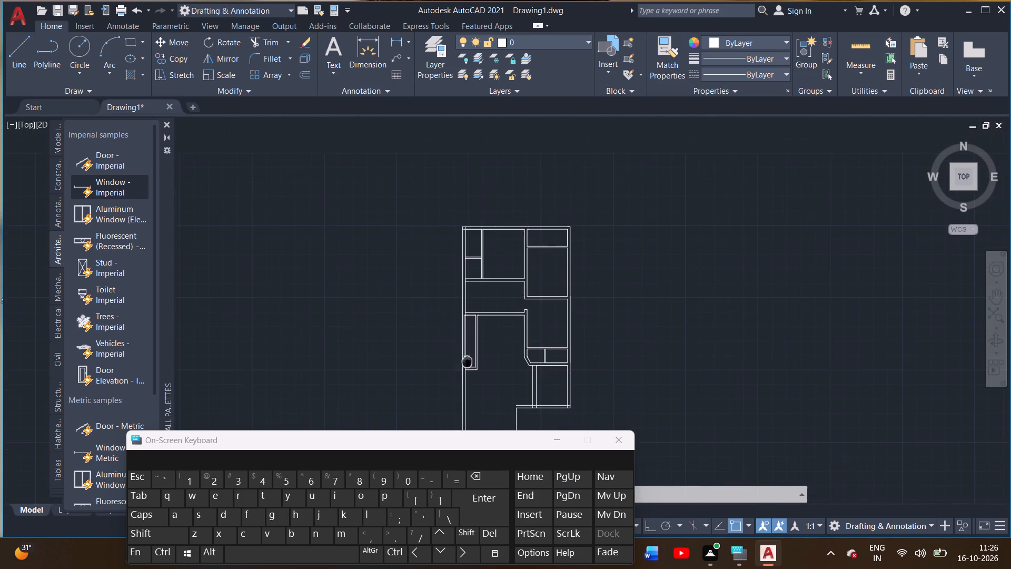
pyautogui.scroll(4, 455, 326)
pyautogui.moveTo(485, 339); pyautogui.dragTo(481, 210, button='middle')
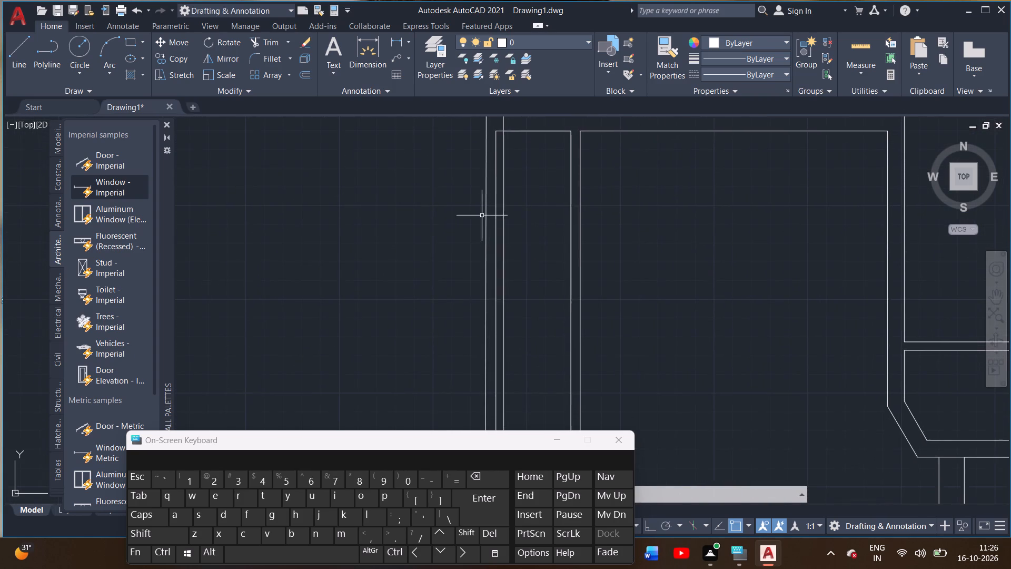
pyautogui.scroll(-1, 472, 223)
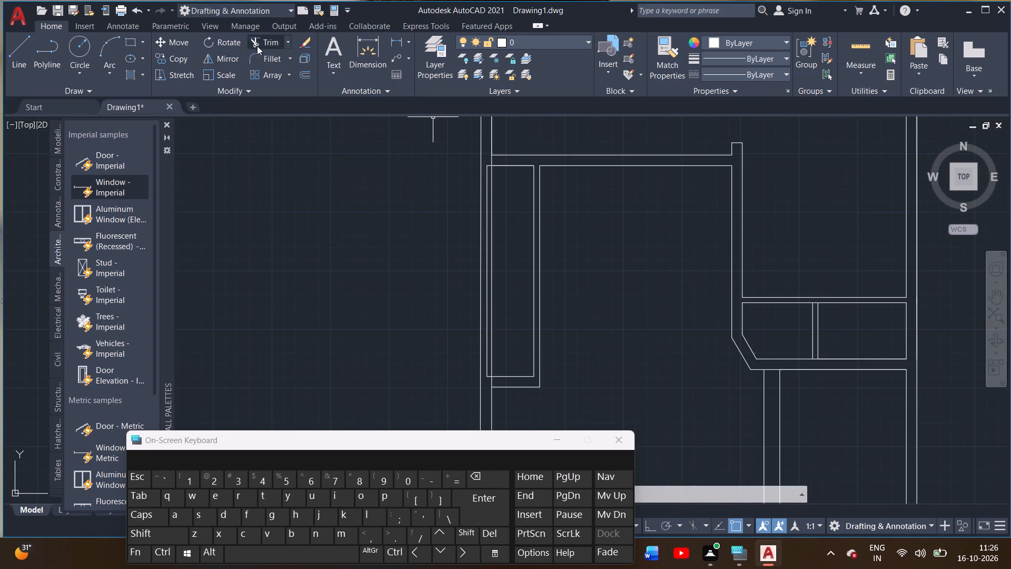
# Trim away the exterior wall's old inner line beside the narrow bay, leaving the recessed line as the bay's face.
pyautogui.click(258, 46)
pyautogui.scroll(2, 494, 287)
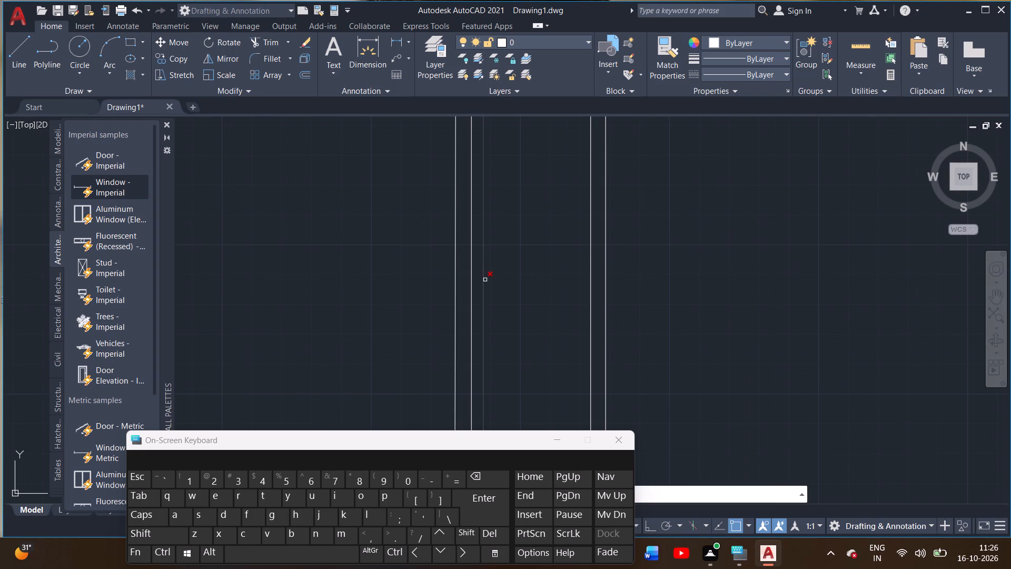
pyautogui.click(484, 277)
pyautogui.scroll(-2, 518, 307)
pyautogui.moveTo(517, 307); pyautogui.dragTo(521, 251, button='middle')
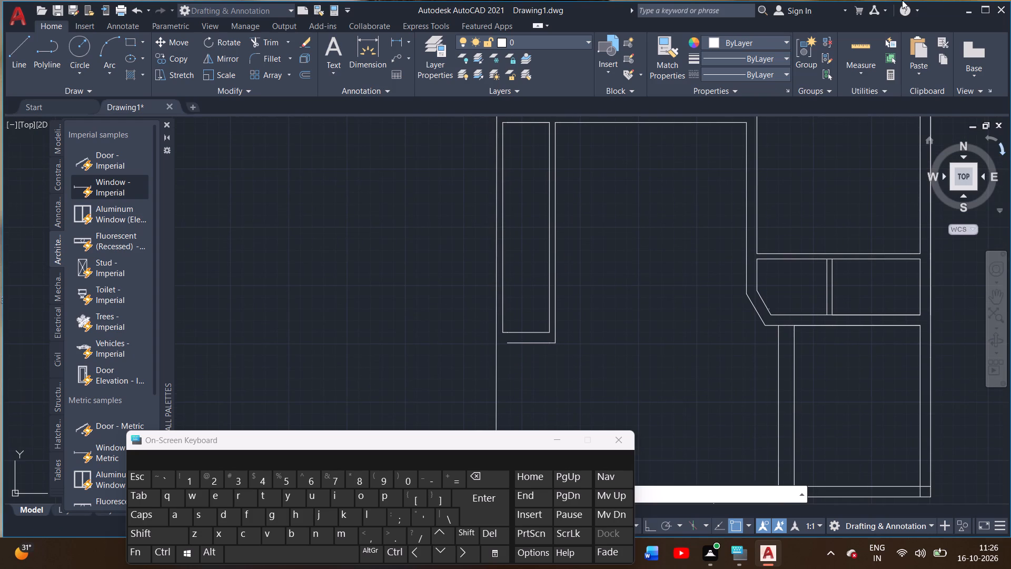
# Dimension the narrow bay's clear width near its lower end, between its two inner vertical faces.
pyautogui.click(366, 55)
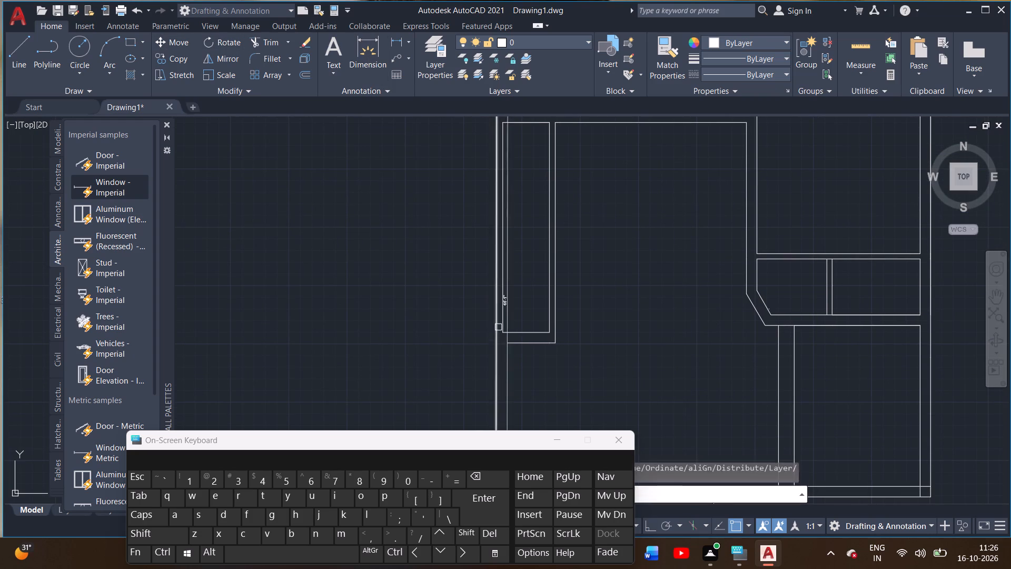
pyautogui.click(502, 329)
pyautogui.click(552, 331)
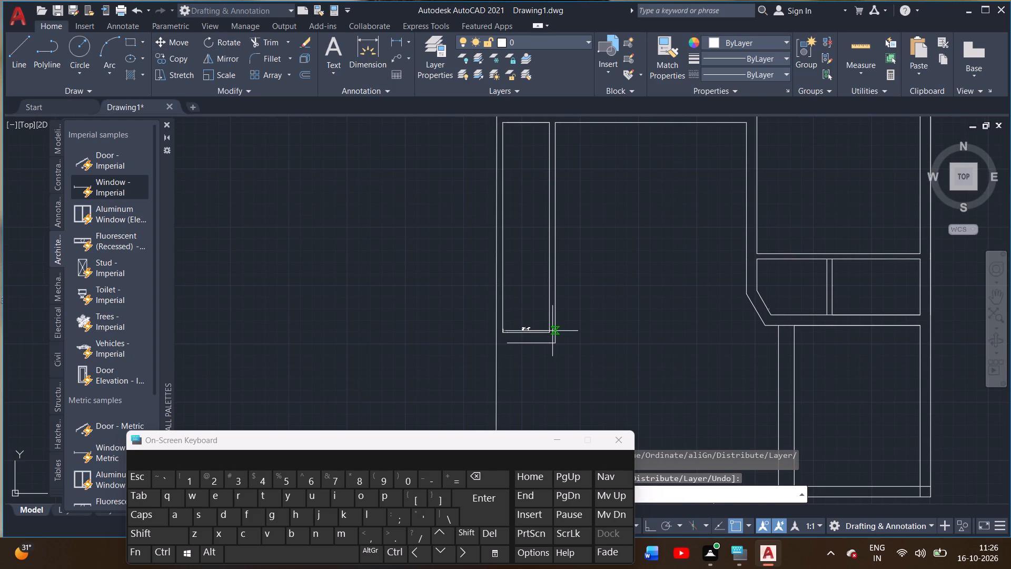
pyautogui.click(552, 326)
pyautogui.scroll(2, 536, 322)
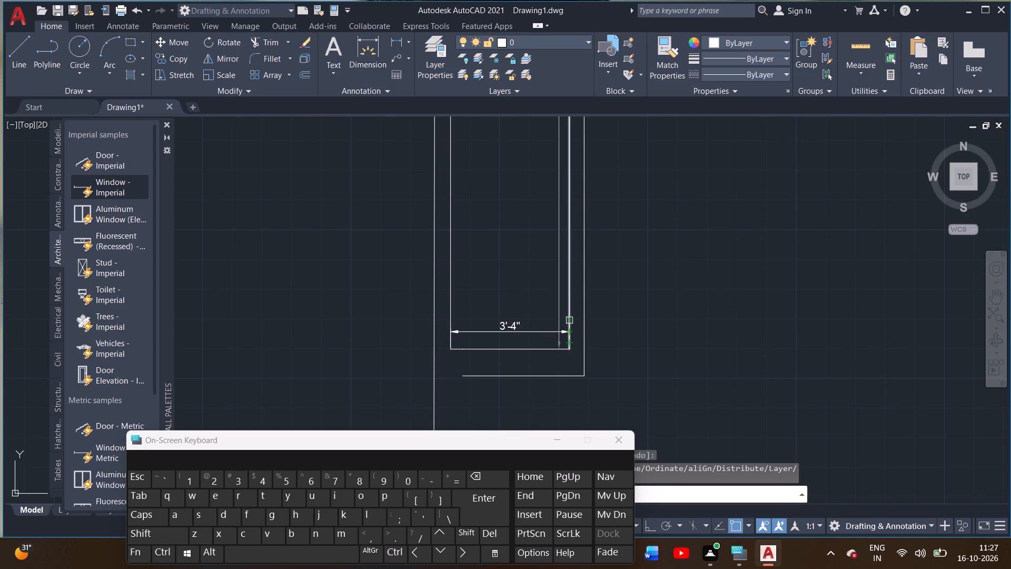
pyautogui.rightClick(526, 302)
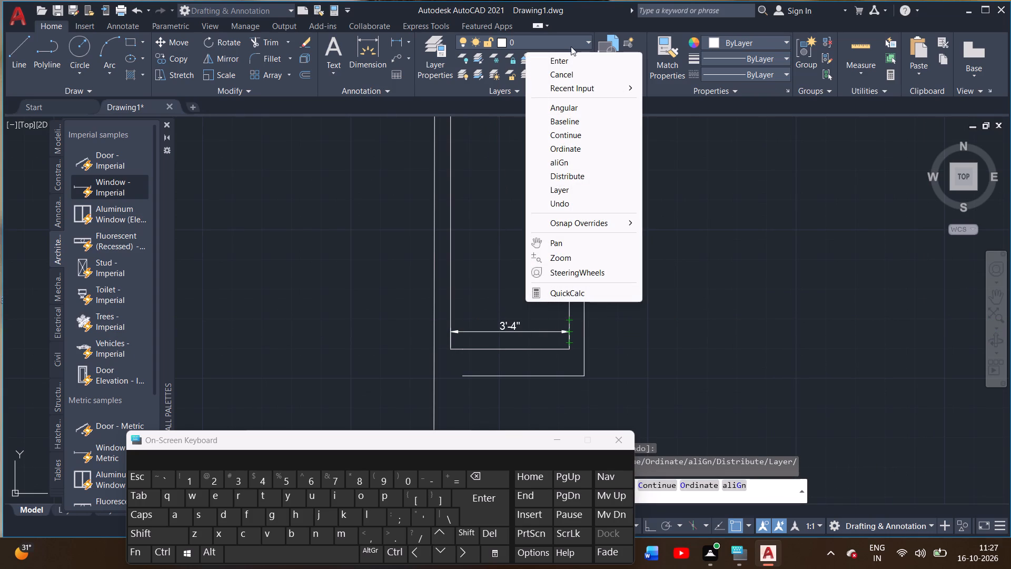
pyautogui.click(562, 60)
pyautogui.scroll(-2, 518, 260)
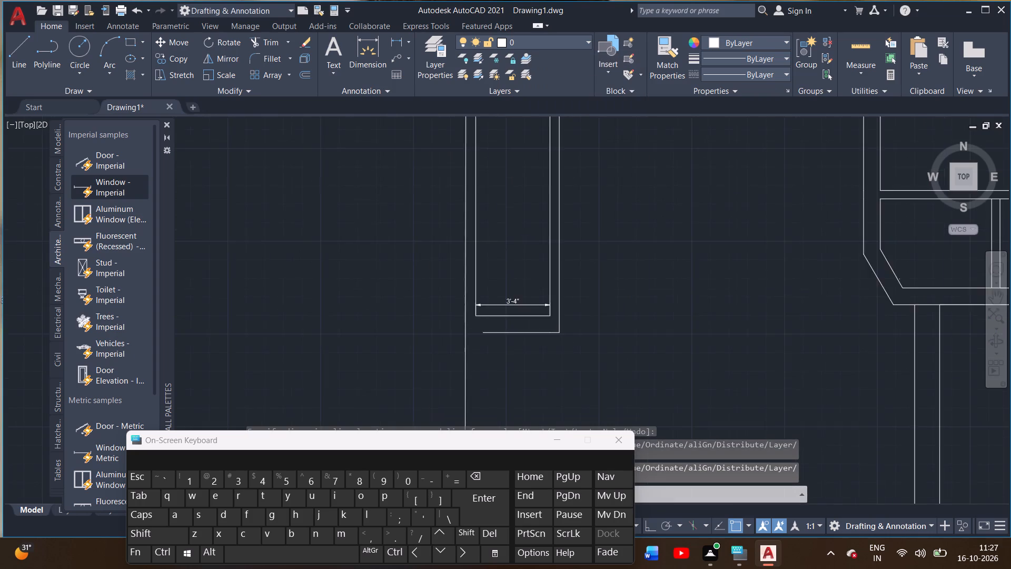
# Measure the thickness of the wall between the narrow bay and the adjoining room at its top corners.
pyautogui.moveTo(519, 258); pyautogui.dragTo(527, 290, button='middle')
pyautogui.scroll(2, 556, 300)
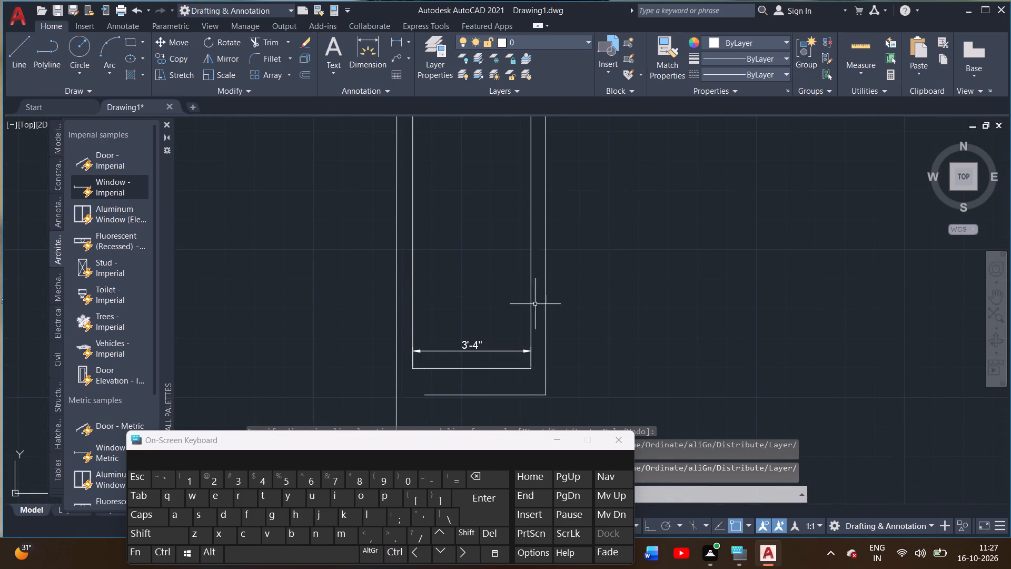
pyautogui.middleClick(509, 313)
pyautogui.scroll(-2, 470, 270)
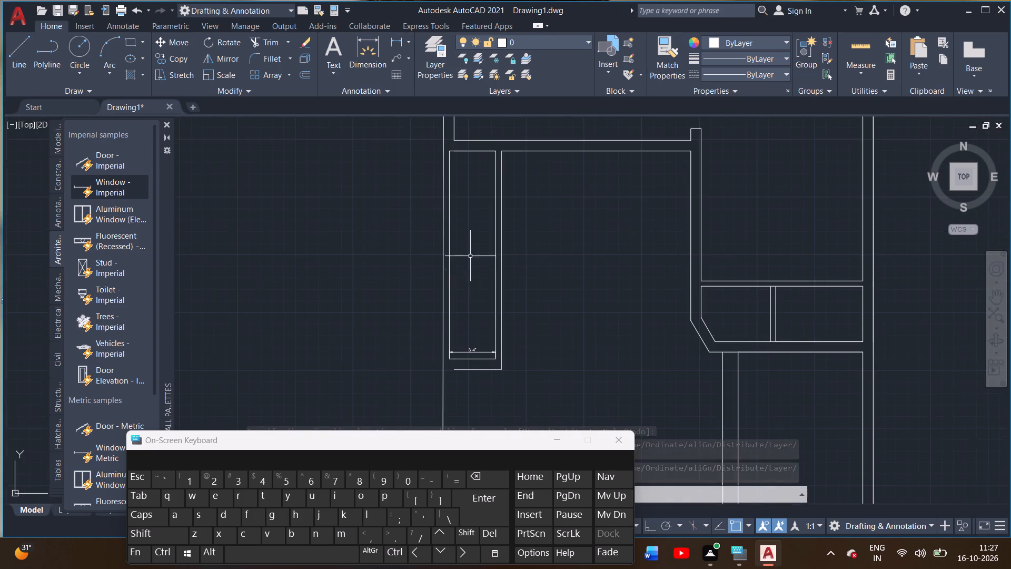
pyautogui.moveTo(470, 250); pyautogui.dragTo(467, 325, button='middle')
pyautogui.scroll(2, 478, 239)
pyautogui.click(365, 52)
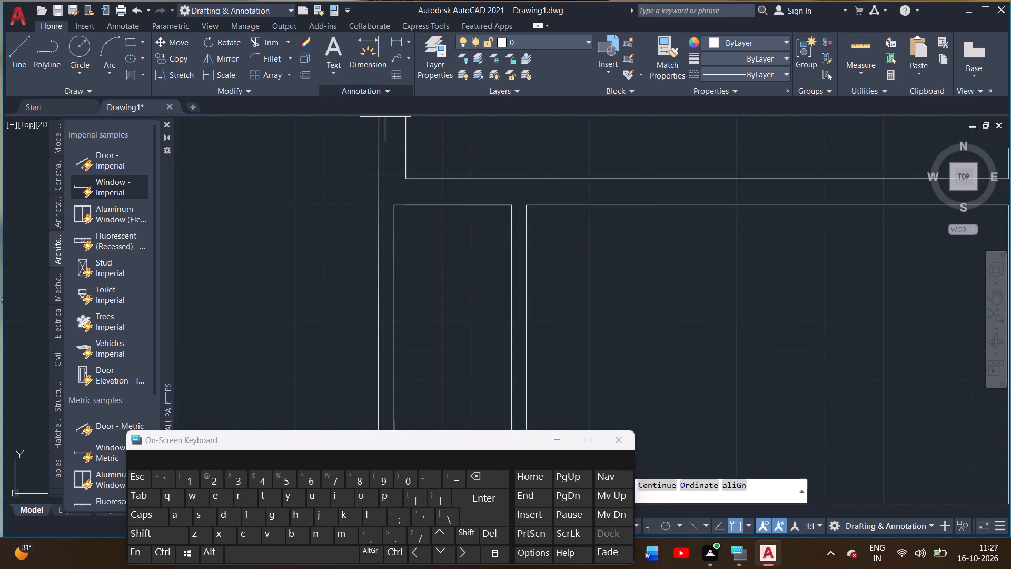
pyautogui.click(512, 203)
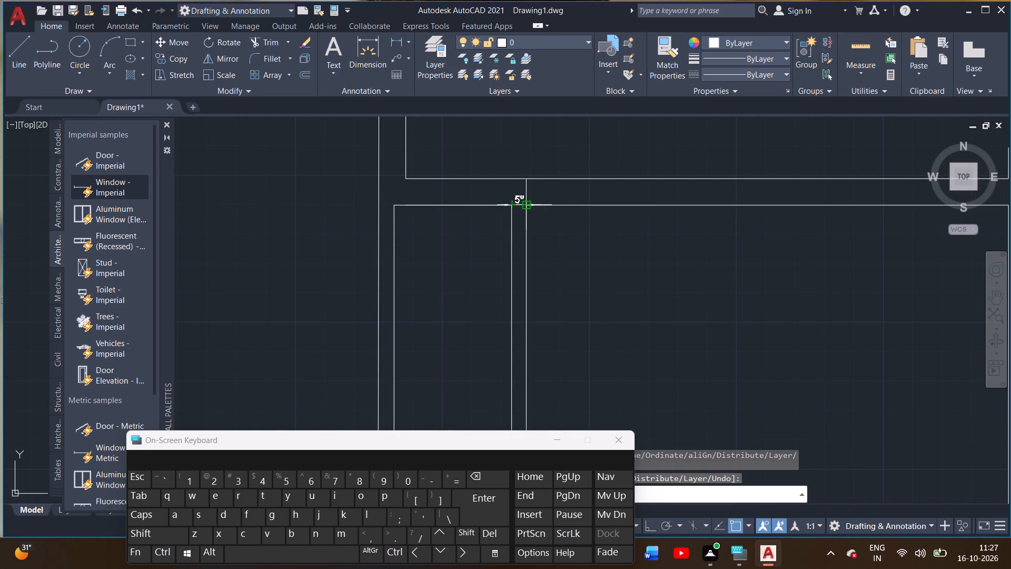
pyautogui.rightClick(482, 230)
pyautogui.click(498, 234)
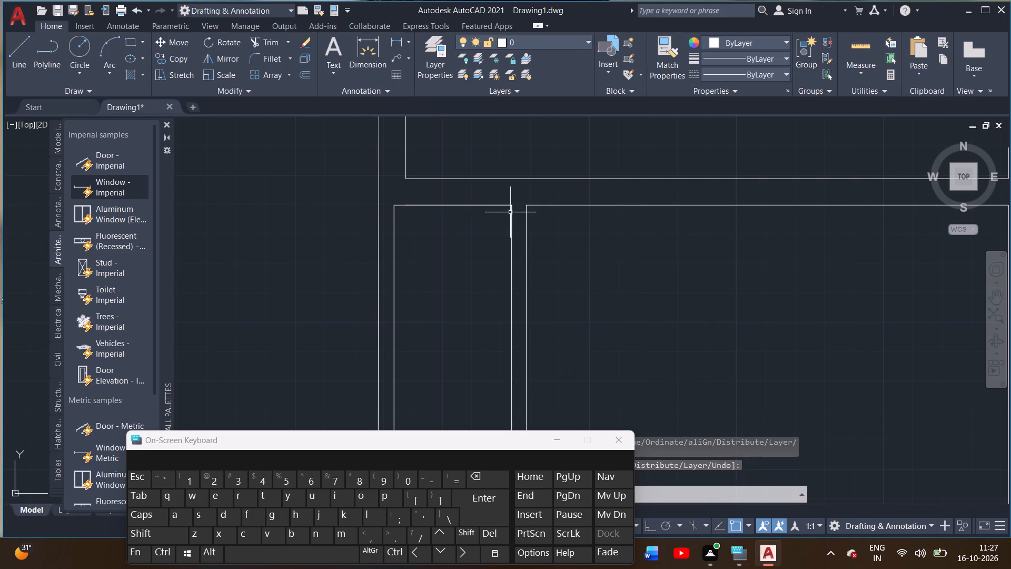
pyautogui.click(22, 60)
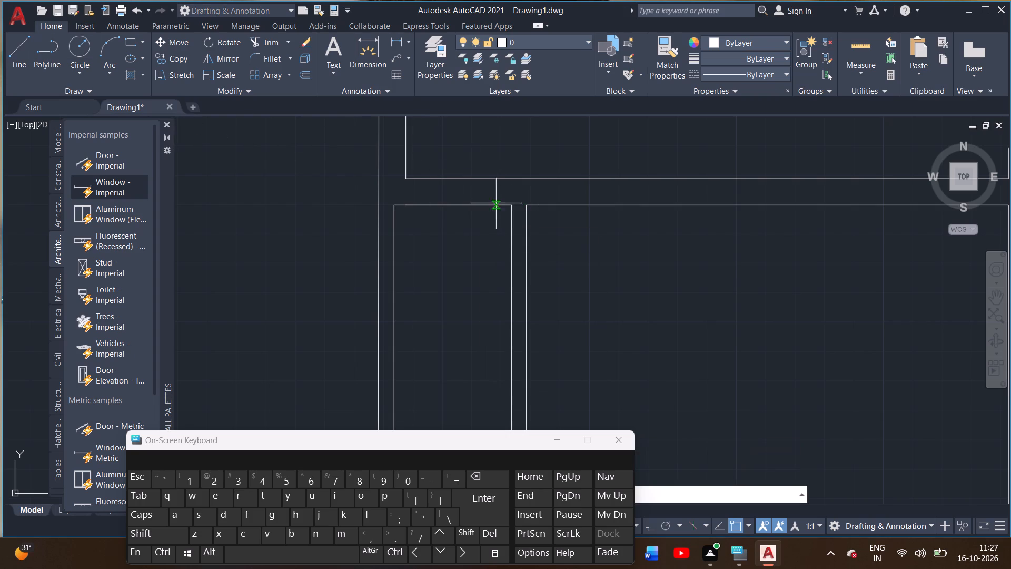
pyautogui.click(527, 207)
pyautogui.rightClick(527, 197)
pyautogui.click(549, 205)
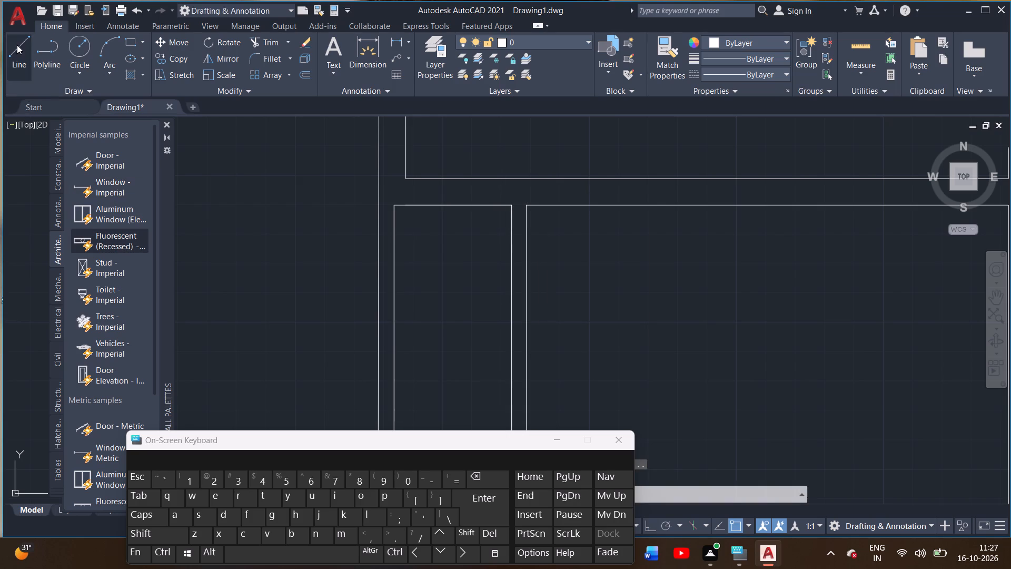
# From the bay's upper-right inner corner, draw a line 4" into the bay, then straight down to the bay's lower inner line.
pyautogui.click(16, 46)
pyautogui.click(510, 205)
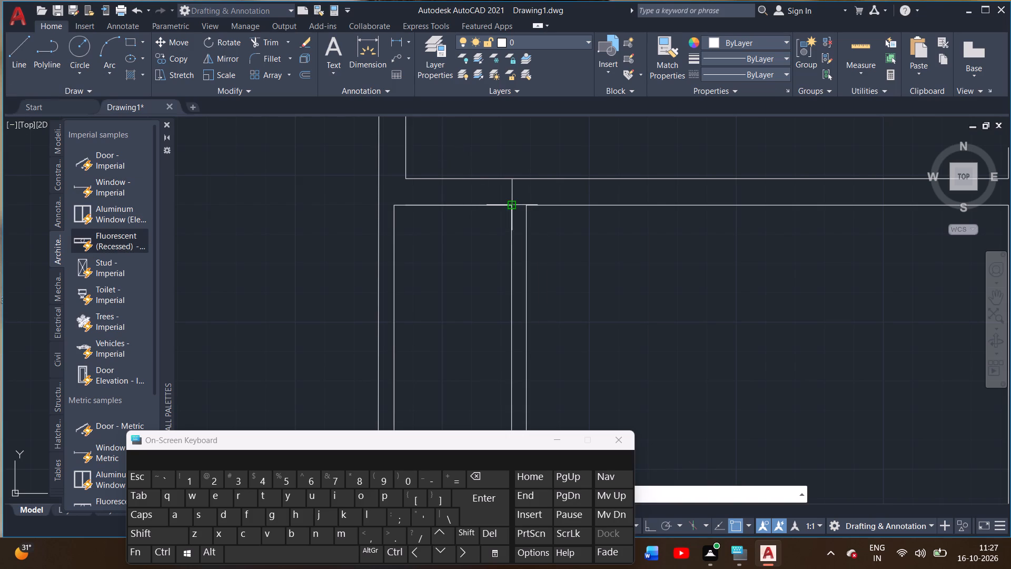
pyautogui.press('4')
pyautogui.hotkey('shift', '"')
pyautogui.press('Return')
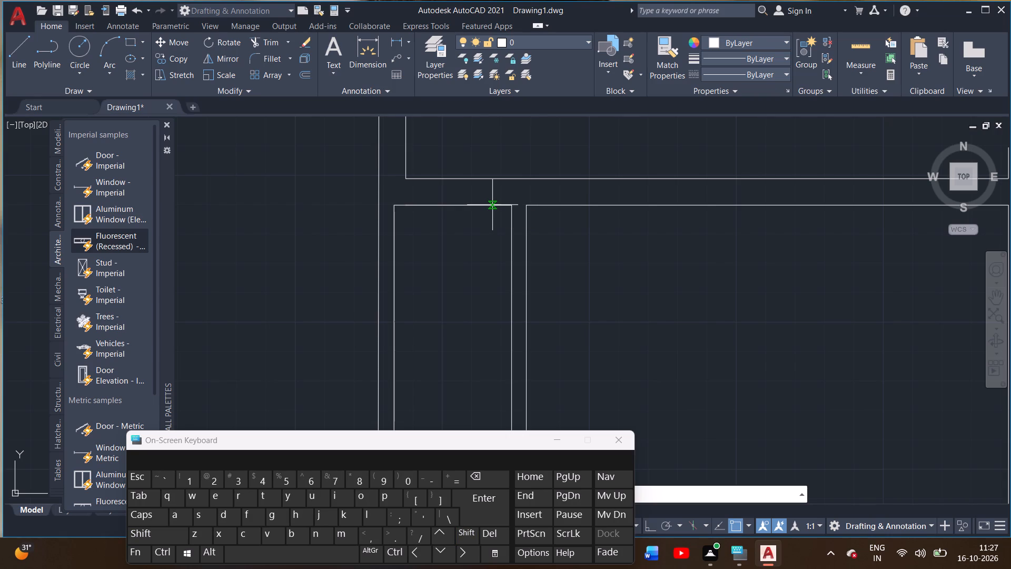
pyautogui.scroll(-1, 492, 311)
pyautogui.moveTo(490, 311); pyautogui.dragTo(499, 144, button='middle')
pyautogui.moveTo(502, 377); pyautogui.dragTo(505, 296, button='middle')
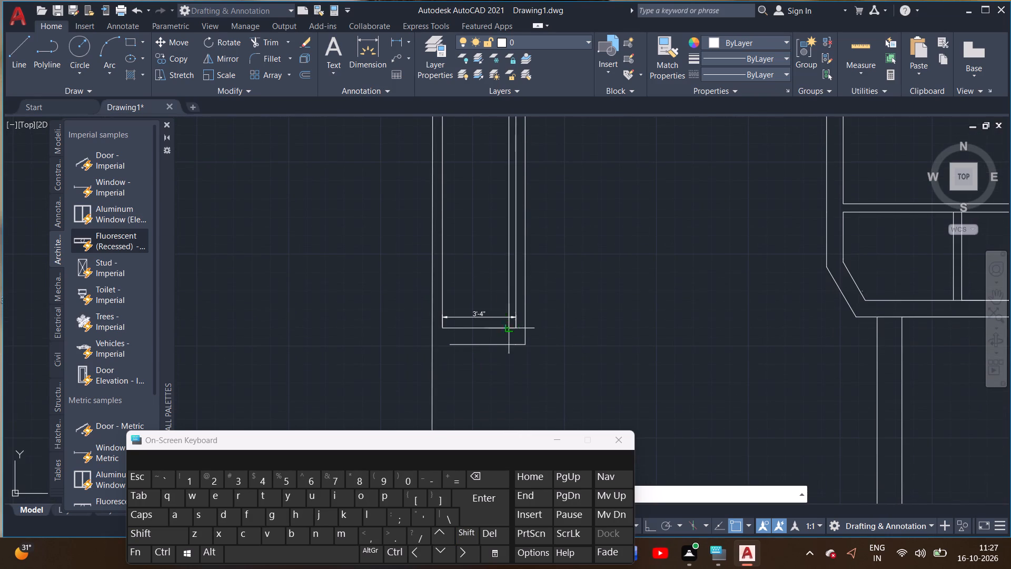
pyautogui.click(510, 330)
pyautogui.rightClick(512, 330)
pyautogui.rightClick(513, 330)
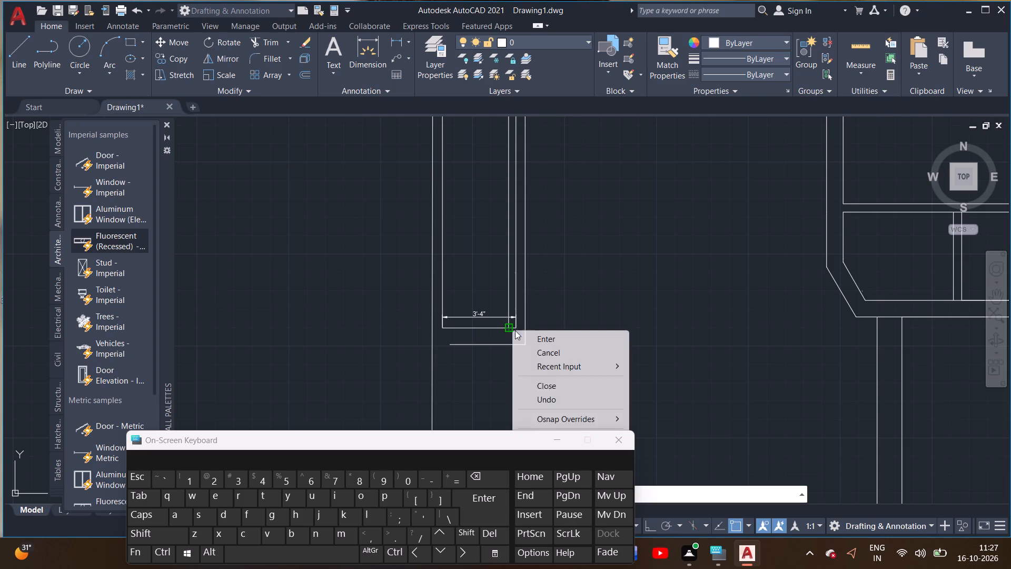
pyautogui.click(528, 333)
# Delete the width dimension at the narrow bay's lower end.
pyautogui.click(516, 320)
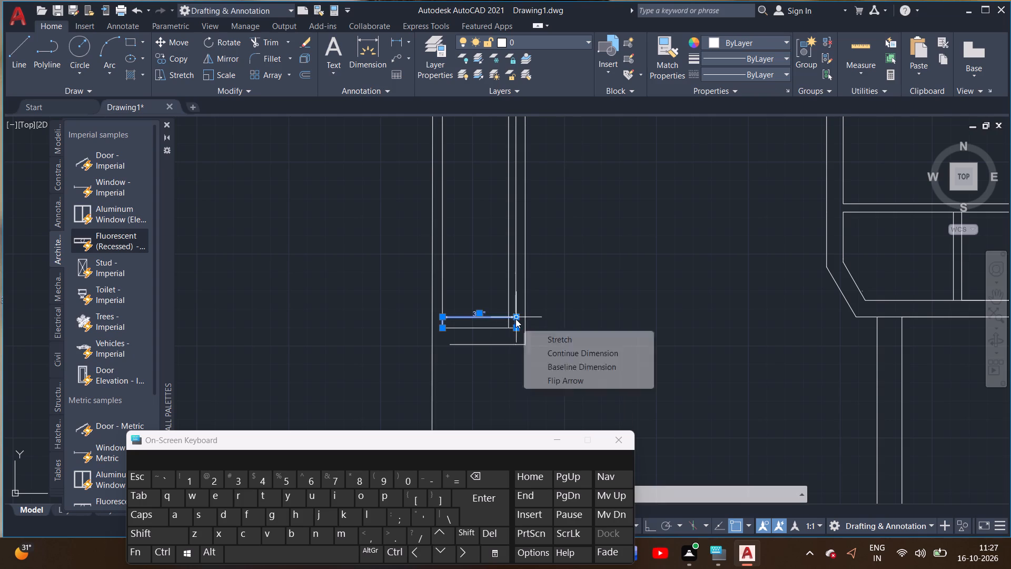
pyautogui.press('Delete')
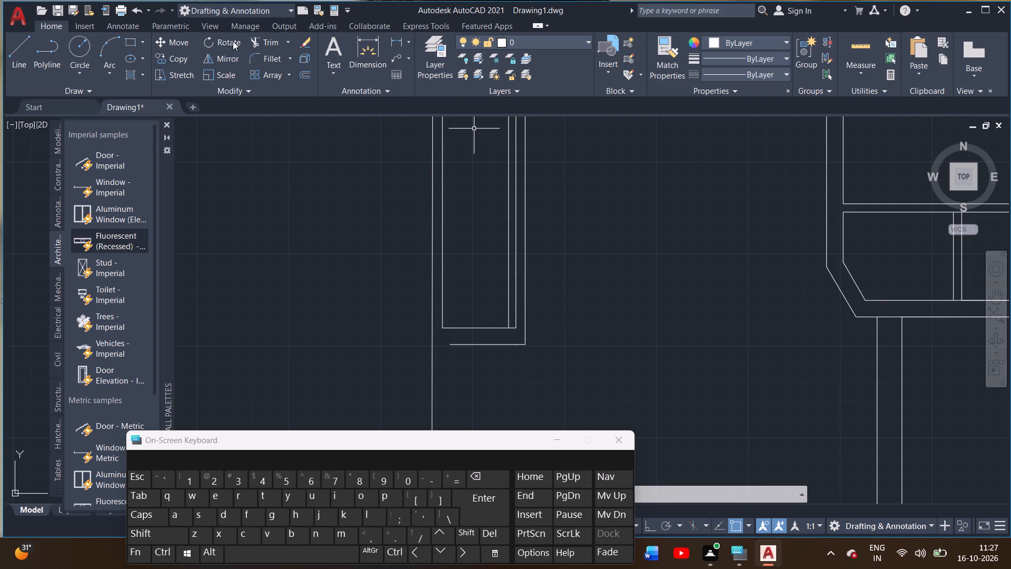
# Trim away the bay's old right-hand inner line and the leftover horizontal stubs at its lower and upper corners.
pyautogui.doubleClick(252, 38)
pyautogui.scroll(2, 520, 277)
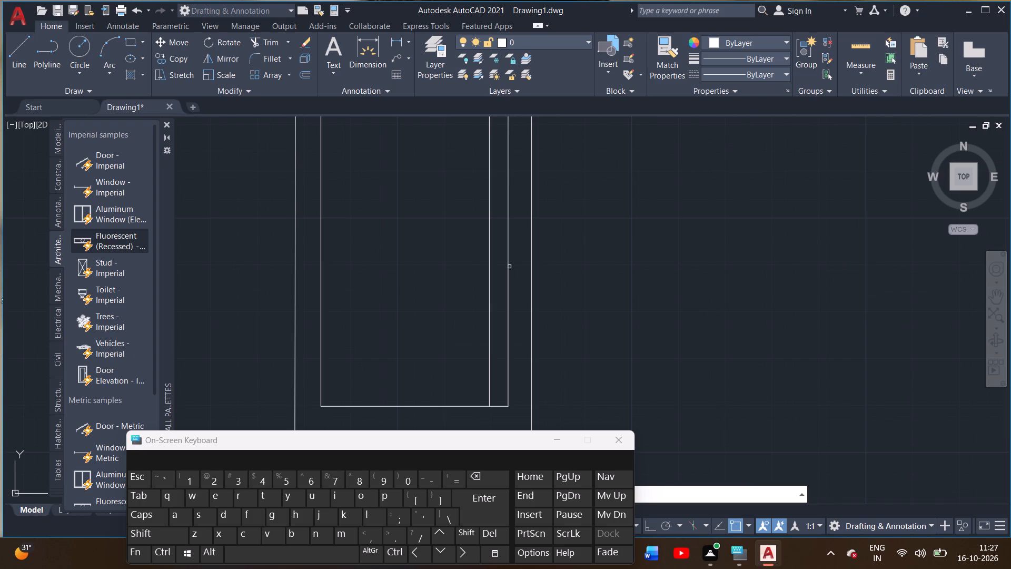
pyautogui.click(507, 262)
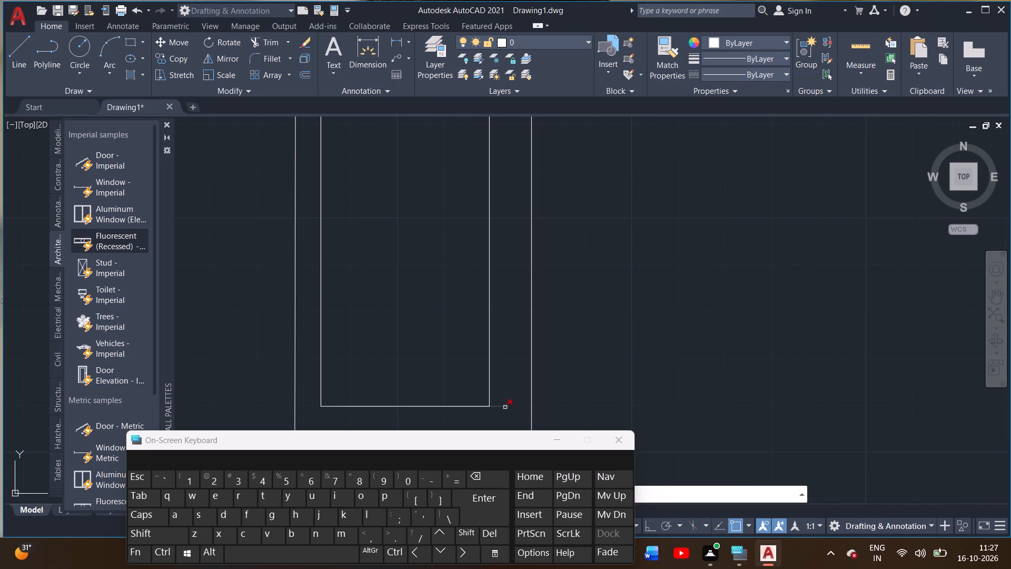
pyautogui.click(505, 407)
pyautogui.scroll(-3, 567, 366)
pyautogui.moveTo(583, 301); pyautogui.dragTo(596, 420, button='middle')
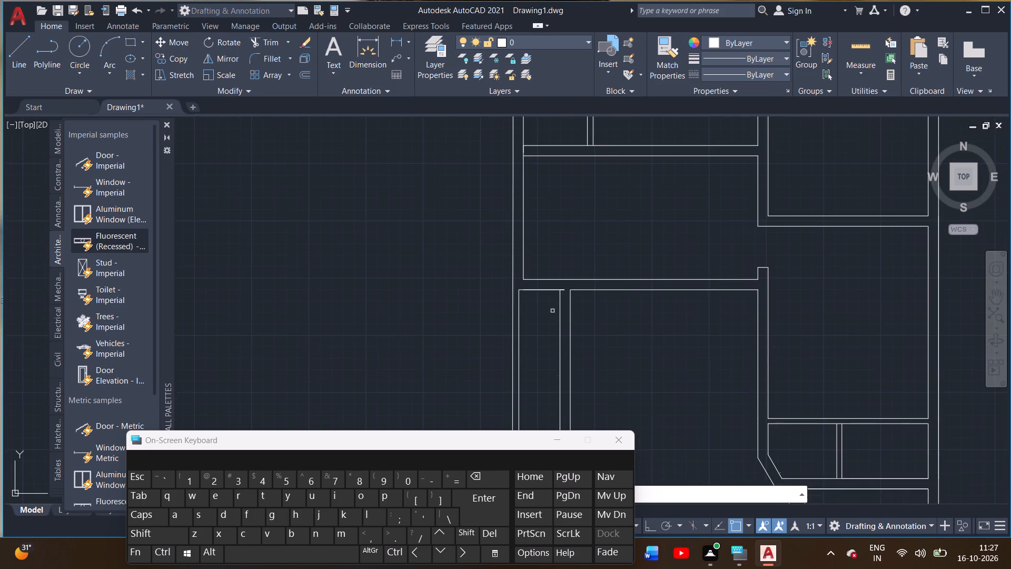
pyautogui.scroll(3, 558, 284)
pyautogui.click(573, 304)
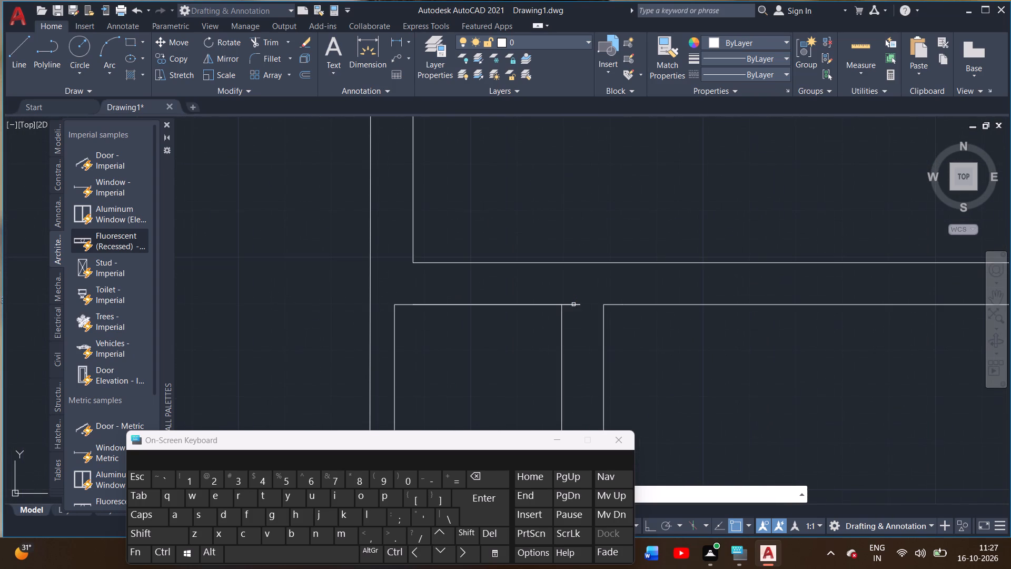
pyautogui.doubleClick(573, 306)
pyautogui.doubleClick(576, 304)
# Draw a horizontal line from the open end of the bay's lower outer wall line to the exterior wall's outer line.
pyautogui.scroll(-3, 576, 316)
pyautogui.moveTo(617, 343); pyautogui.dragTo(610, 233, button='middle')
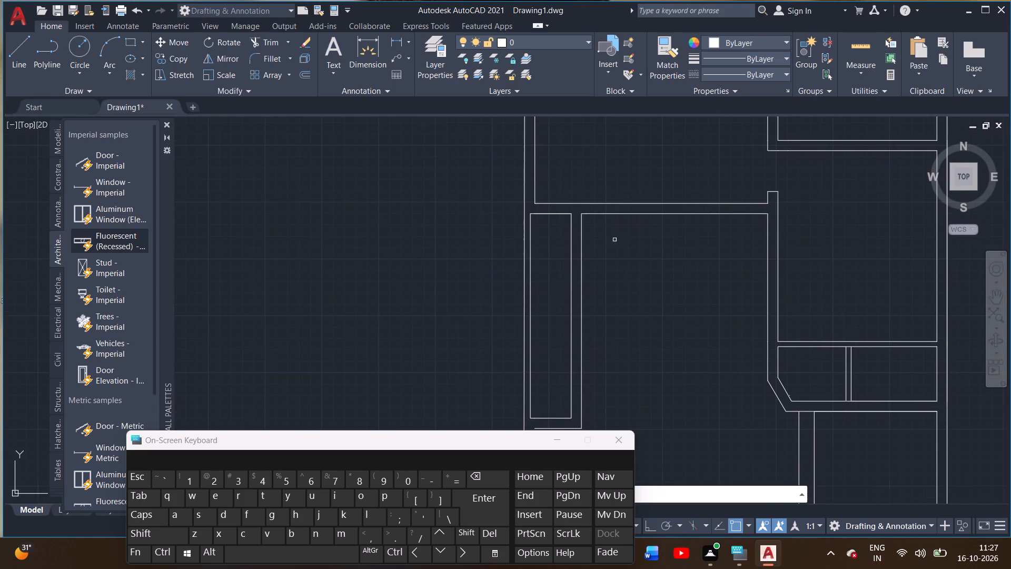
pyautogui.scroll(-2, 636, 302)
pyautogui.moveTo(635, 302); pyautogui.dragTo(635, 246, button='middle')
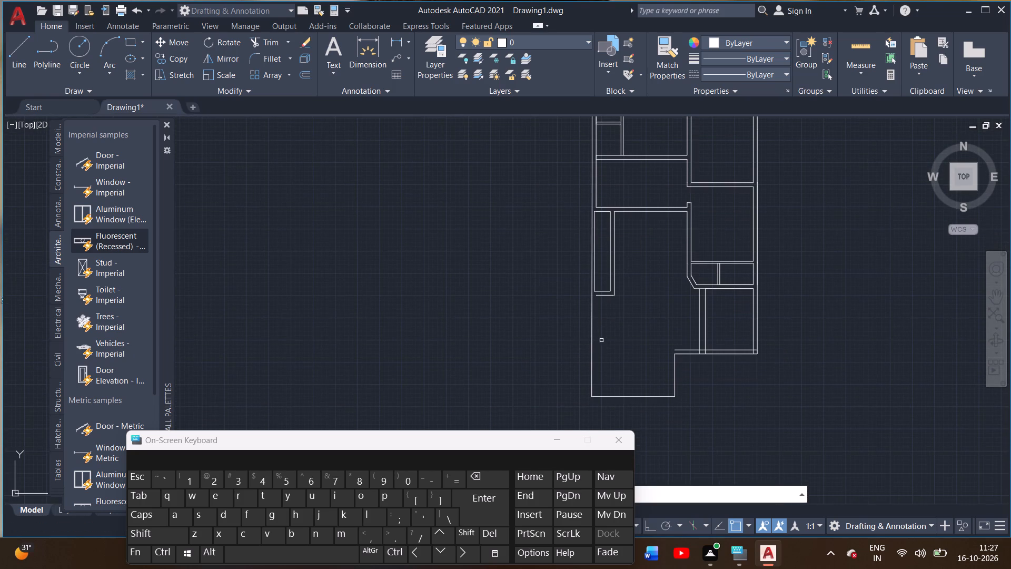
pyautogui.scroll(1, 600, 331)
pyautogui.click(13, 53)
pyautogui.scroll(3, 567, 274)
pyautogui.click(669, 274)
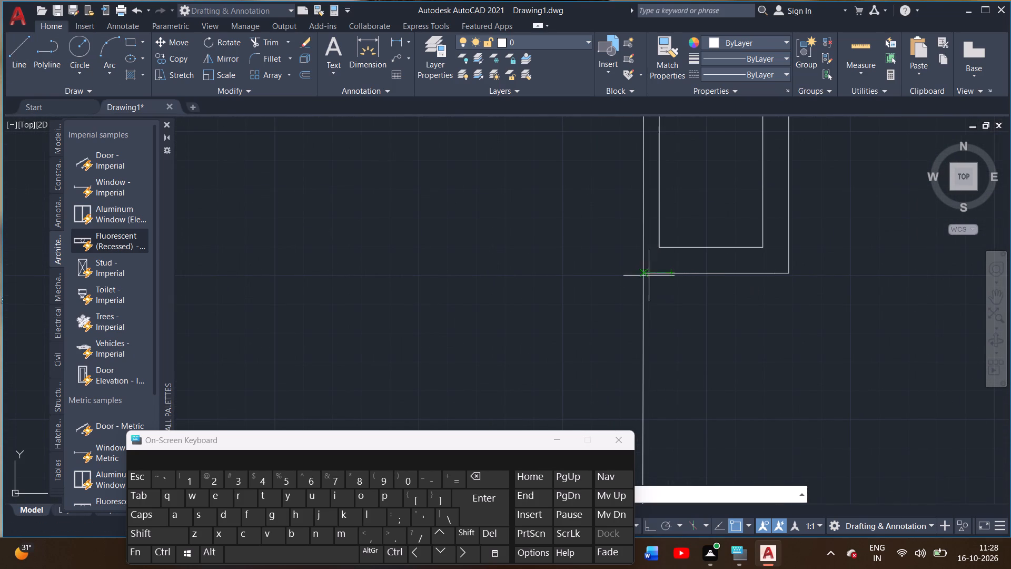
pyautogui.click(639, 276)
pyautogui.rightClick(632, 271)
pyautogui.rightClick(632, 271)
pyautogui.click(650, 275)
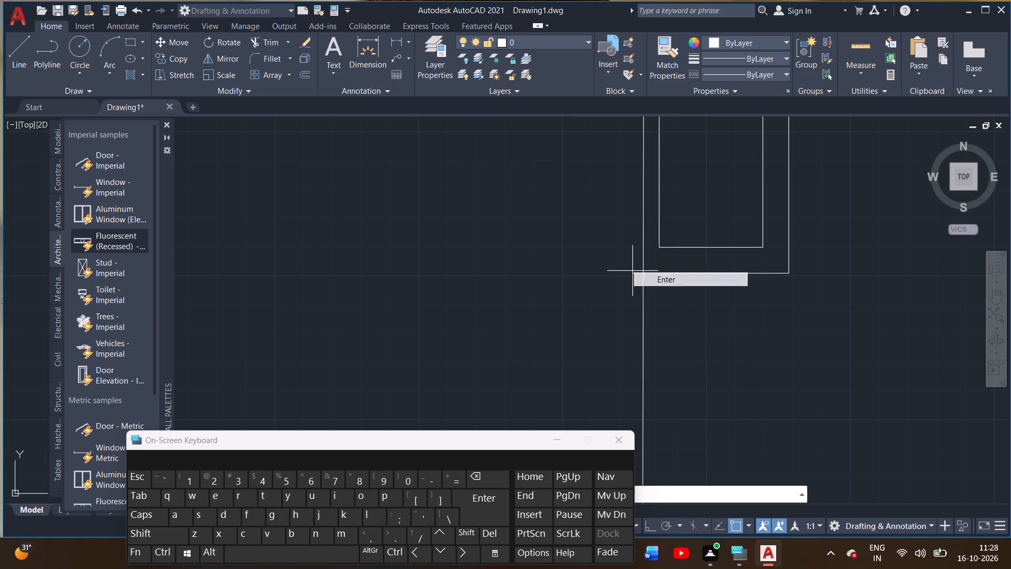
# Delete the stray tiny object lying on the inner line of the diagonal wall beside the small rooms.
pyautogui.scroll(-3, 594, 311)
pyautogui.scroll(-1, 667, 307)
pyautogui.moveTo(666, 309); pyautogui.dragTo(526, 260, button='middle')
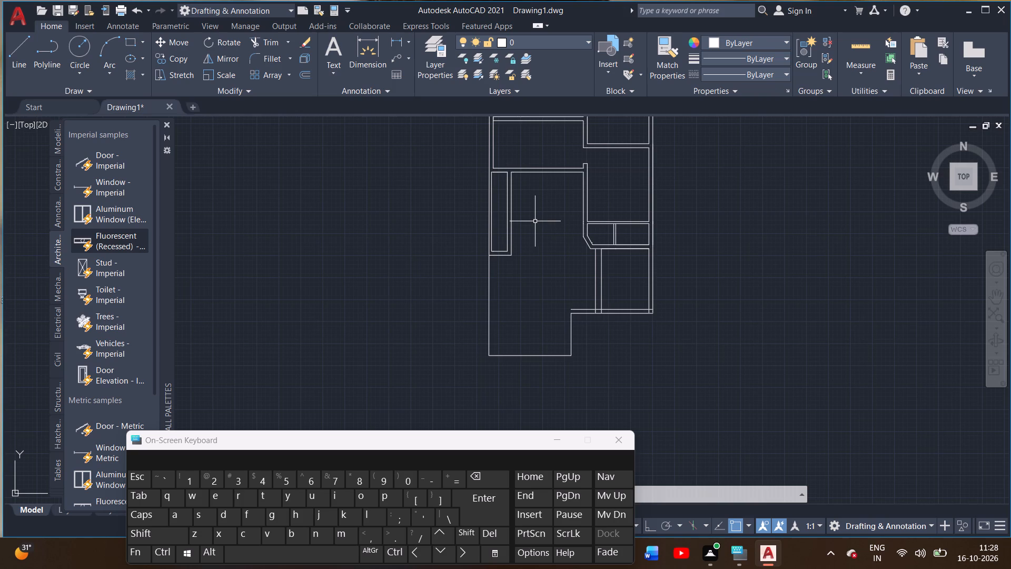
pyautogui.moveTo(454, 287); pyautogui.dragTo(453, 287, button='middle')
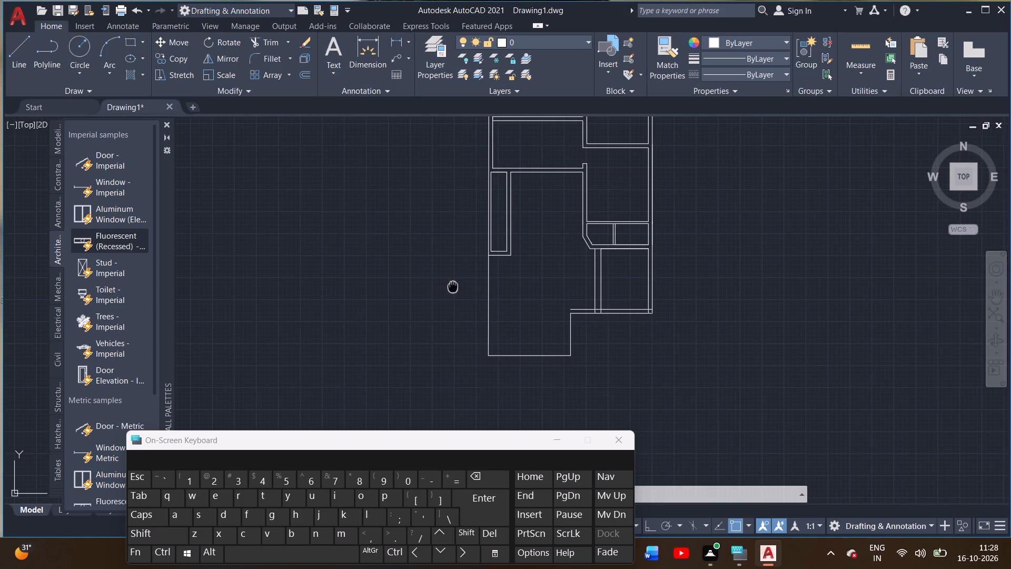
pyautogui.moveTo(453, 287); pyautogui.dragTo(353, 256, button='middle')
pyautogui.scroll(5, 507, 215)
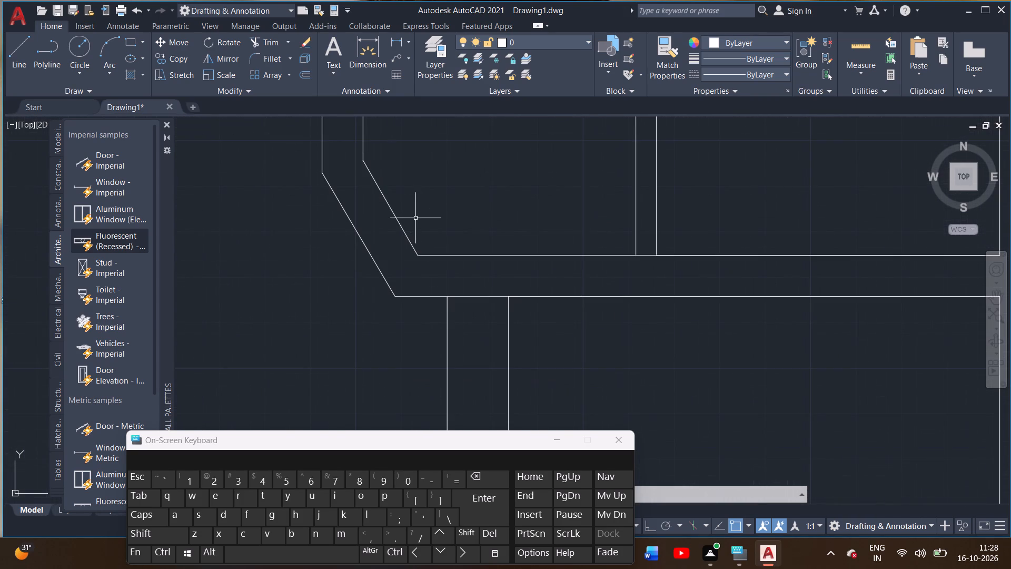
pyautogui.click(410, 233)
pyautogui.press('Delete')
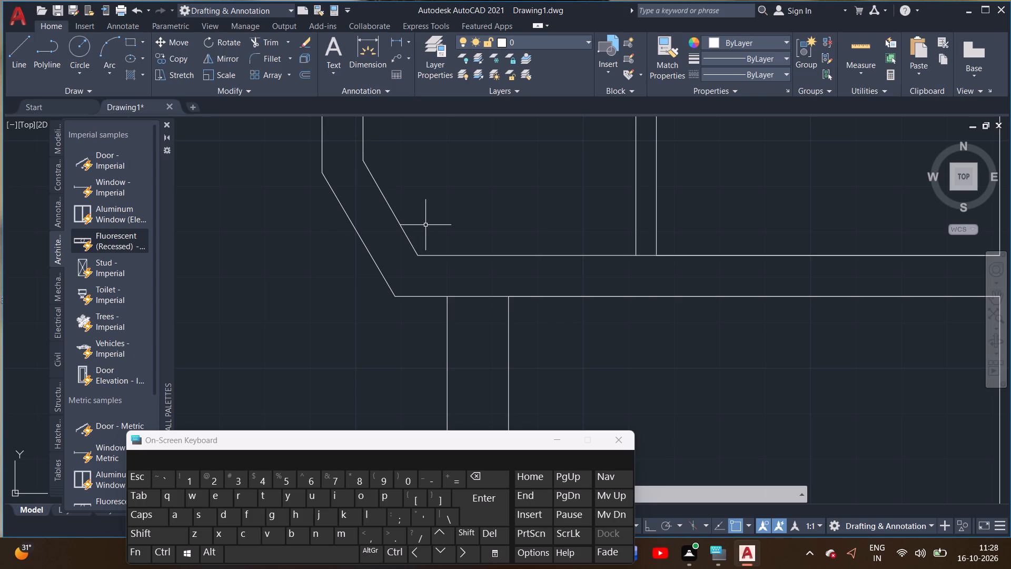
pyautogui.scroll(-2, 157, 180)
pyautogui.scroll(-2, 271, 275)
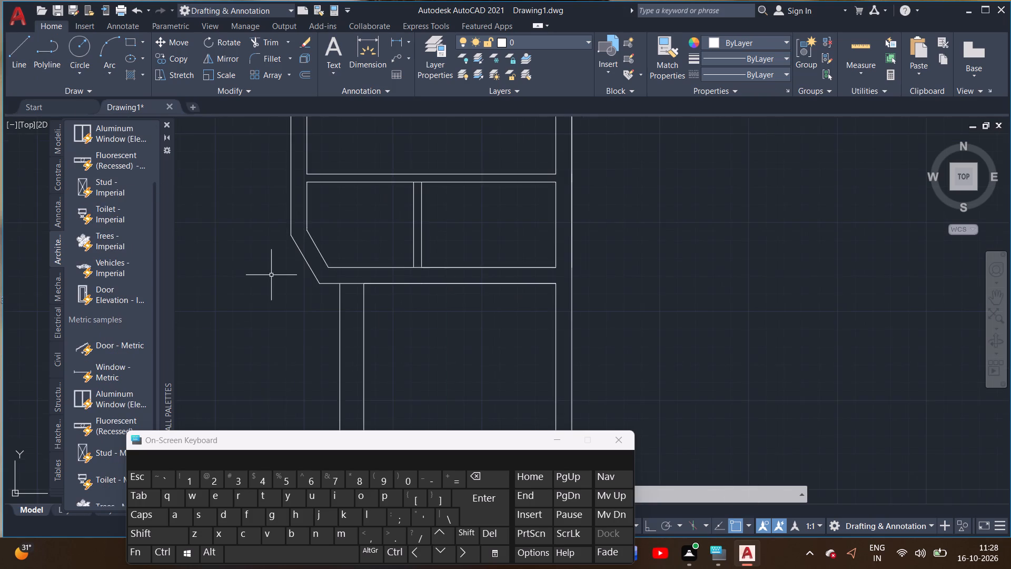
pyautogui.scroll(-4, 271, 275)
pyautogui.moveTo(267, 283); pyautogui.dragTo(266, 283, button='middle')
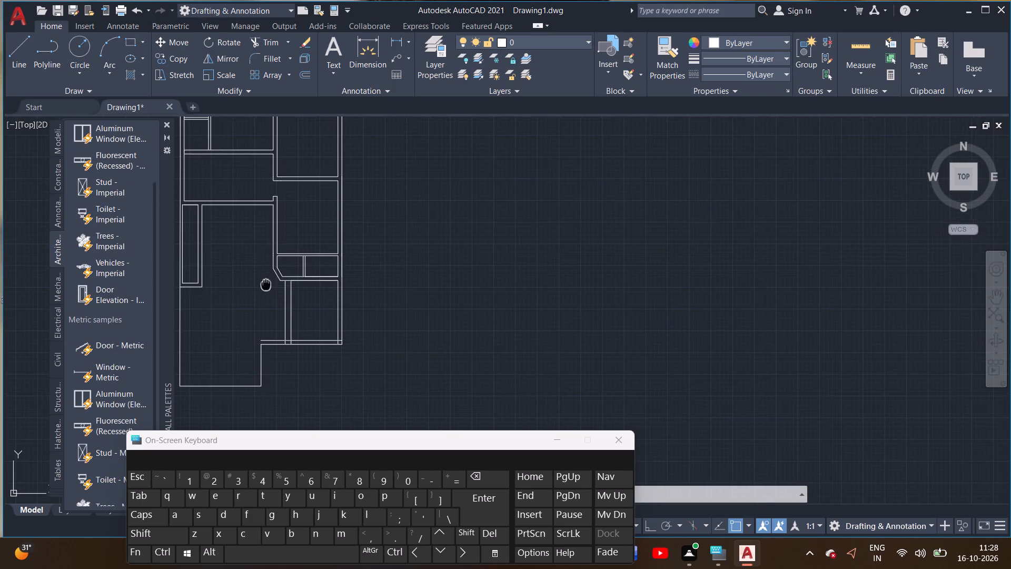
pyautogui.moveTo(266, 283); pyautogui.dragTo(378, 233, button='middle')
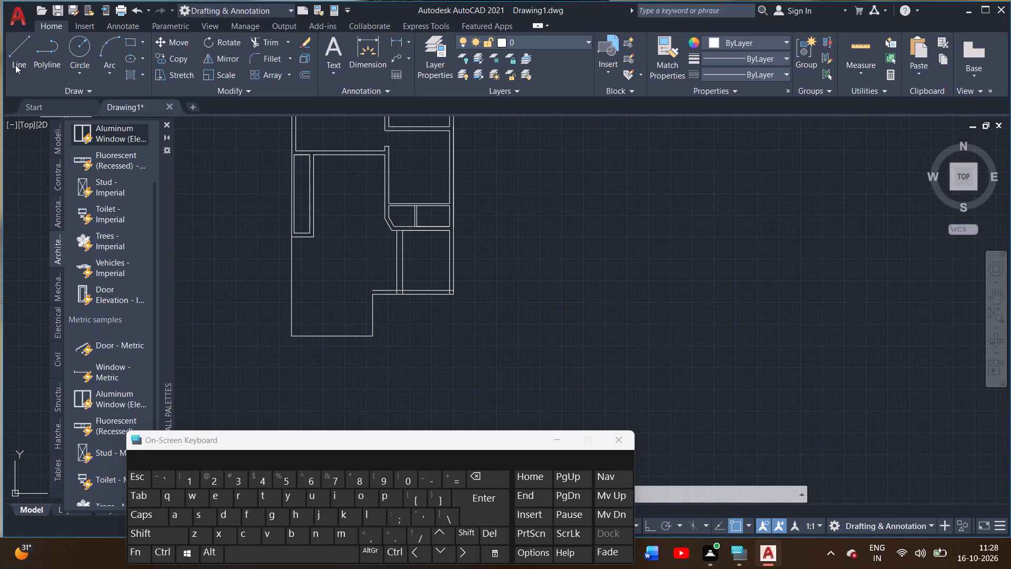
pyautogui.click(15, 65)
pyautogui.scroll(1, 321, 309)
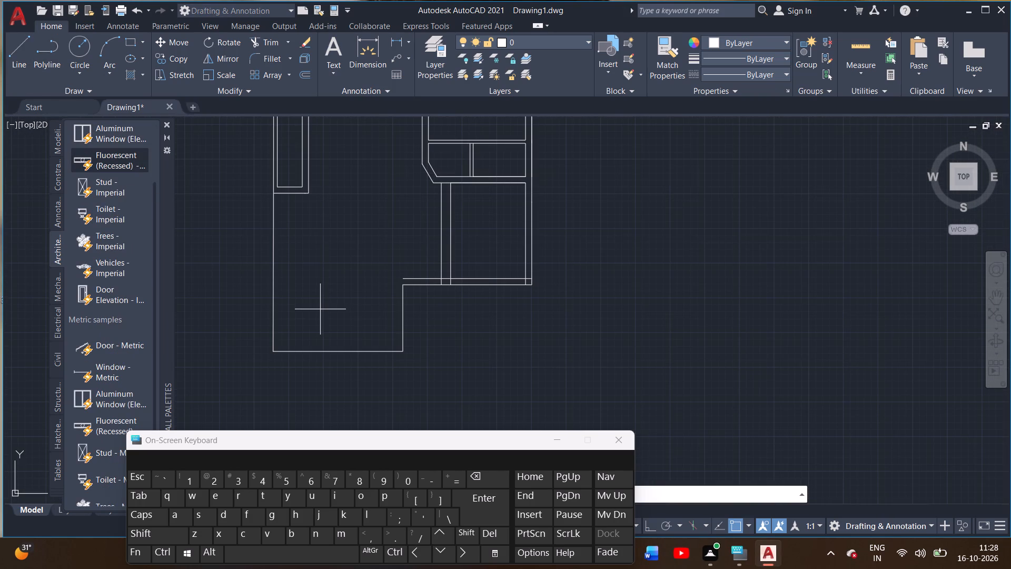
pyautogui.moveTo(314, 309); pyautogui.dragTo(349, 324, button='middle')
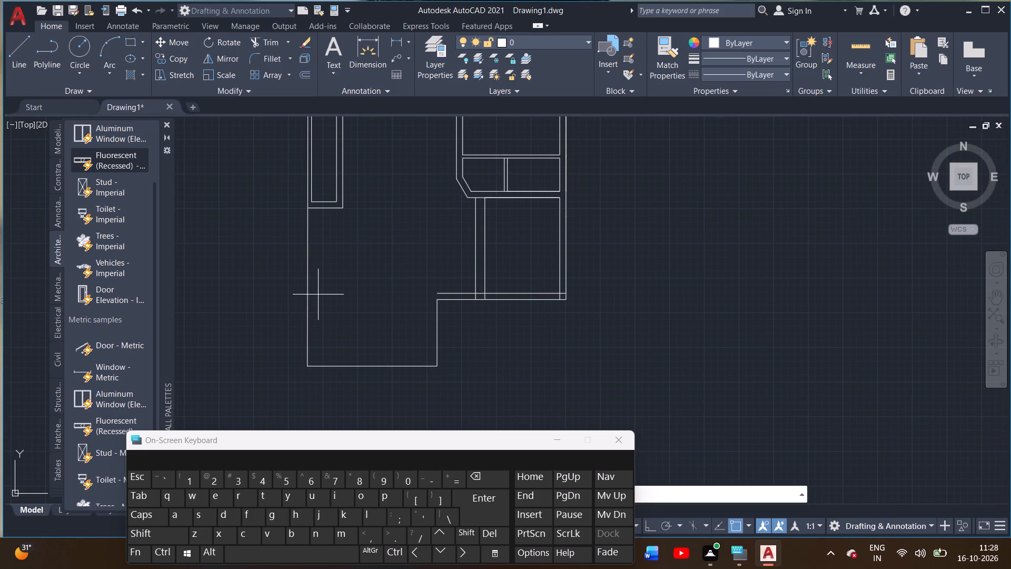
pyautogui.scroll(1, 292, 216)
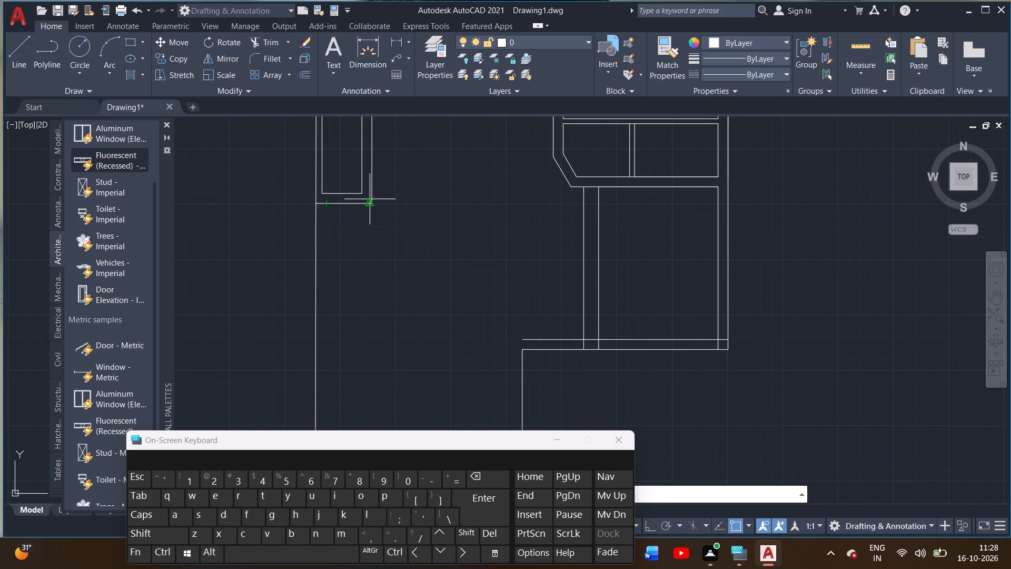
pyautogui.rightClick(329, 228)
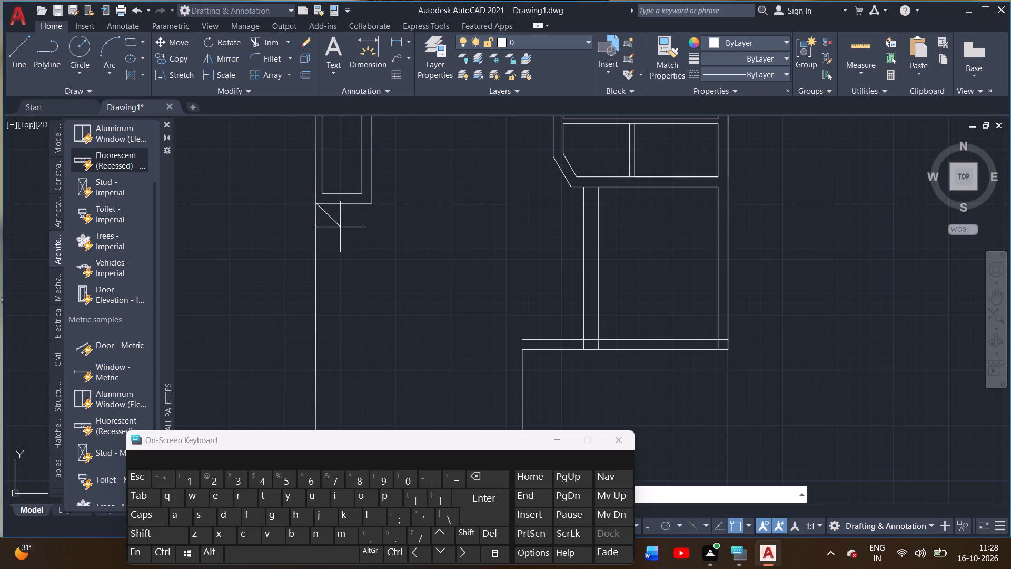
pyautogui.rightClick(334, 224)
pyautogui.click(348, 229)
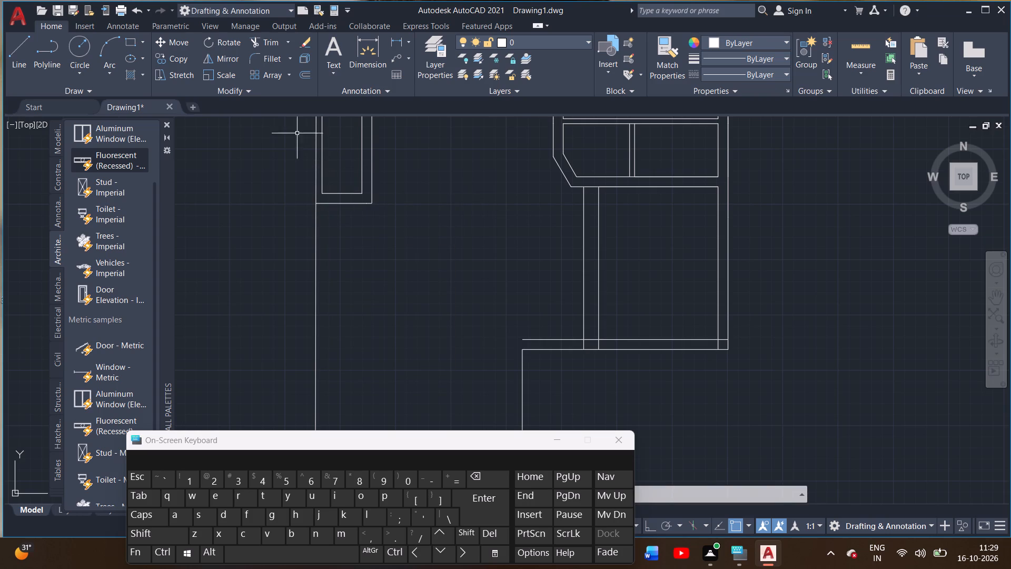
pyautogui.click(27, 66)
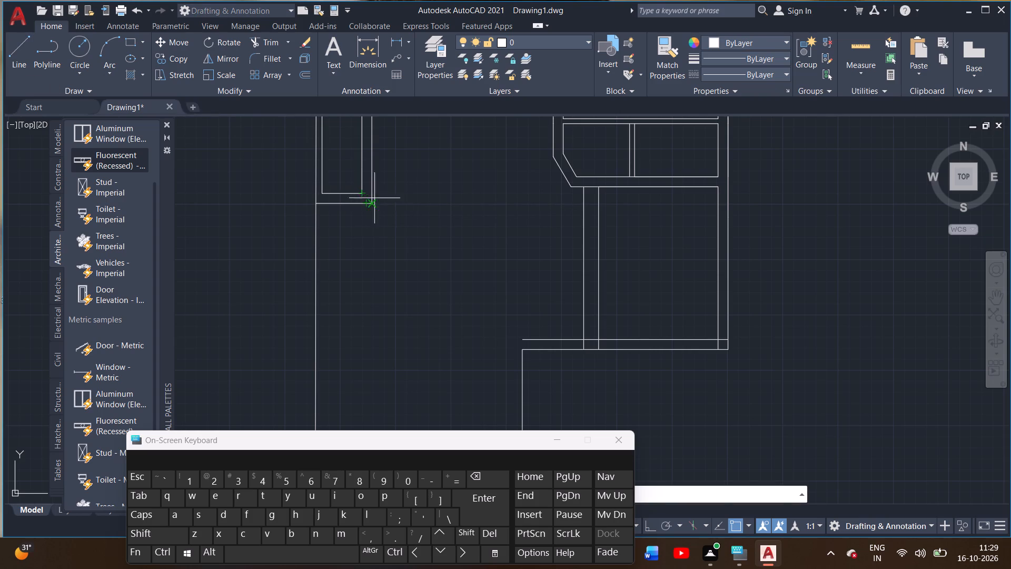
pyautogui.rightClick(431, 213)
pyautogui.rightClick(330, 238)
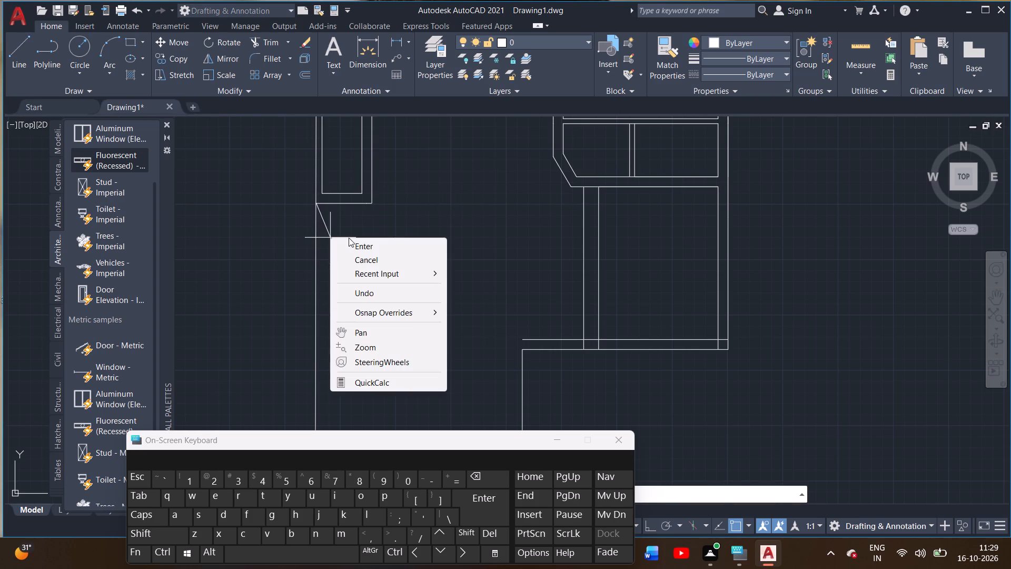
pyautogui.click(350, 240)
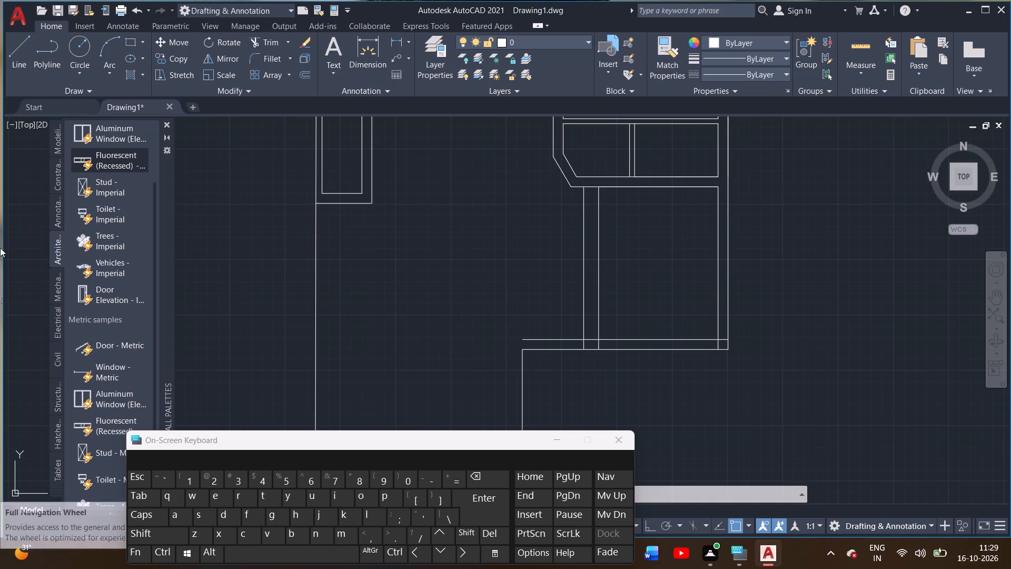
# With Ortho on, draw a horizontal line from the narrow bay's lower-right inner corner across to its right-hand outer wall line.
pyautogui.click(14, 71)
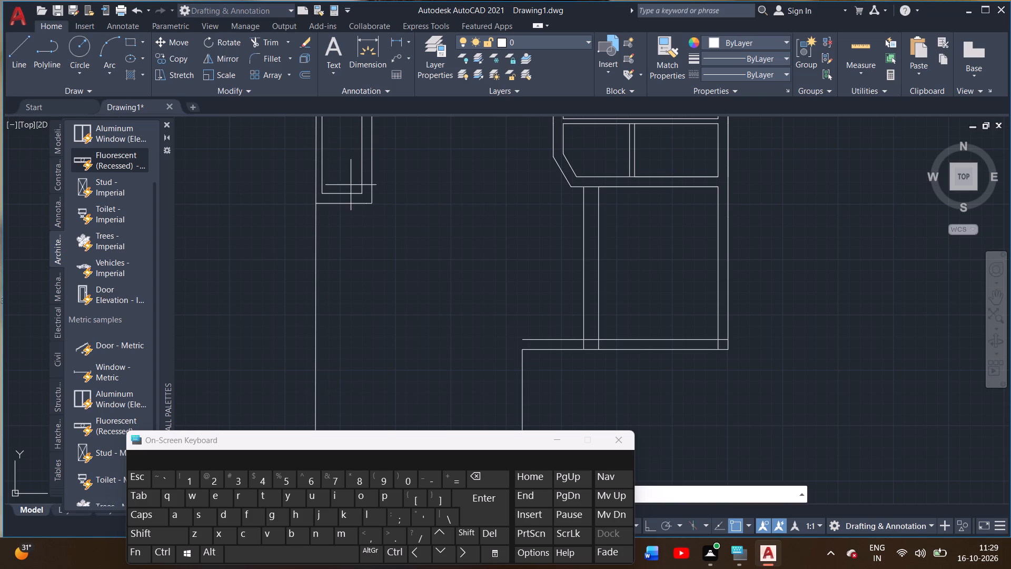
pyautogui.click(358, 191)
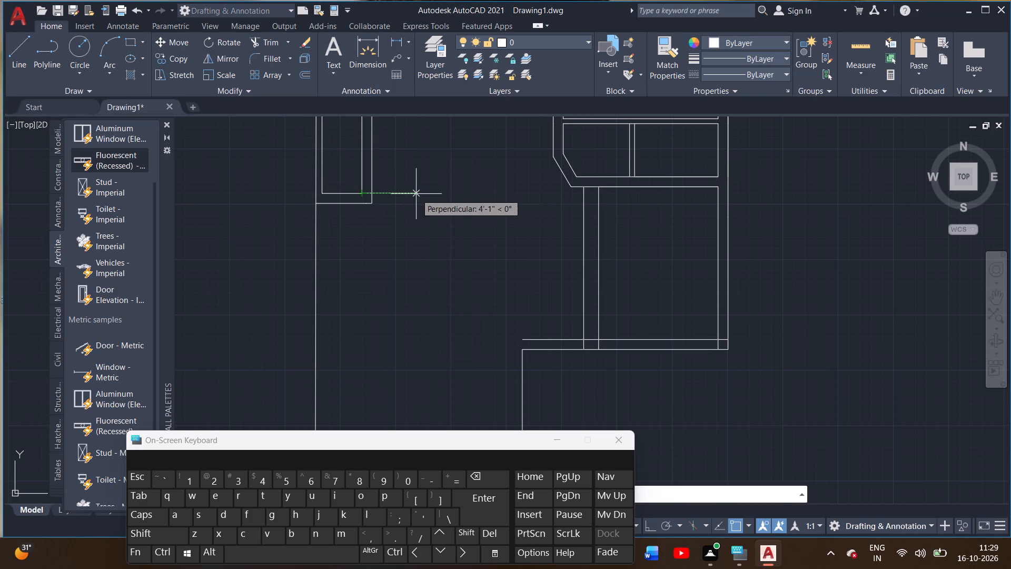
pyautogui.click(656, 527)
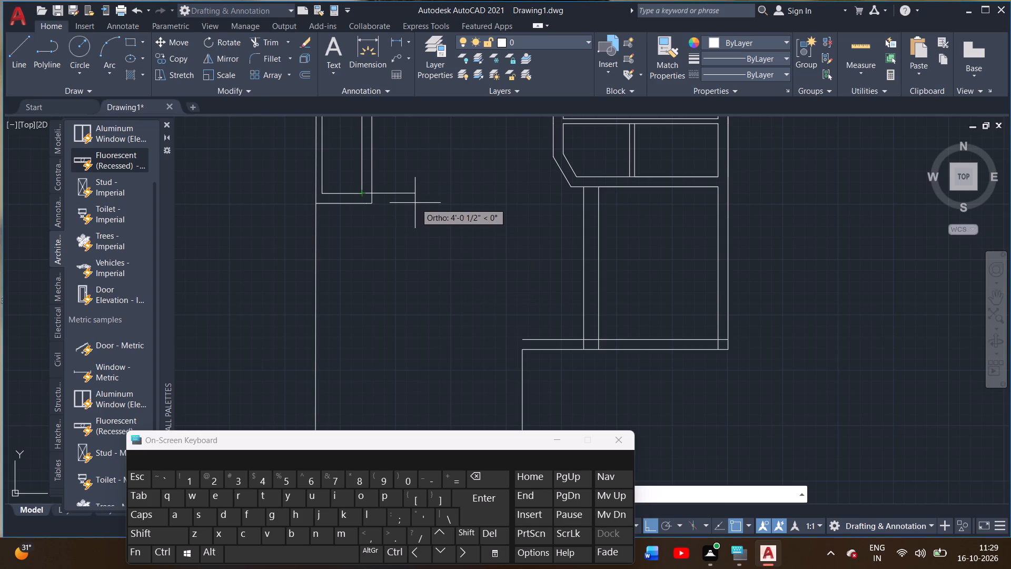
pyautogui.moveTo(414, 203); pyautogui.dragTo(439, 349, button='middle')
pyautogui.moveTo(436, 344); pyautogui.dragTo(448, 324, button='middle')
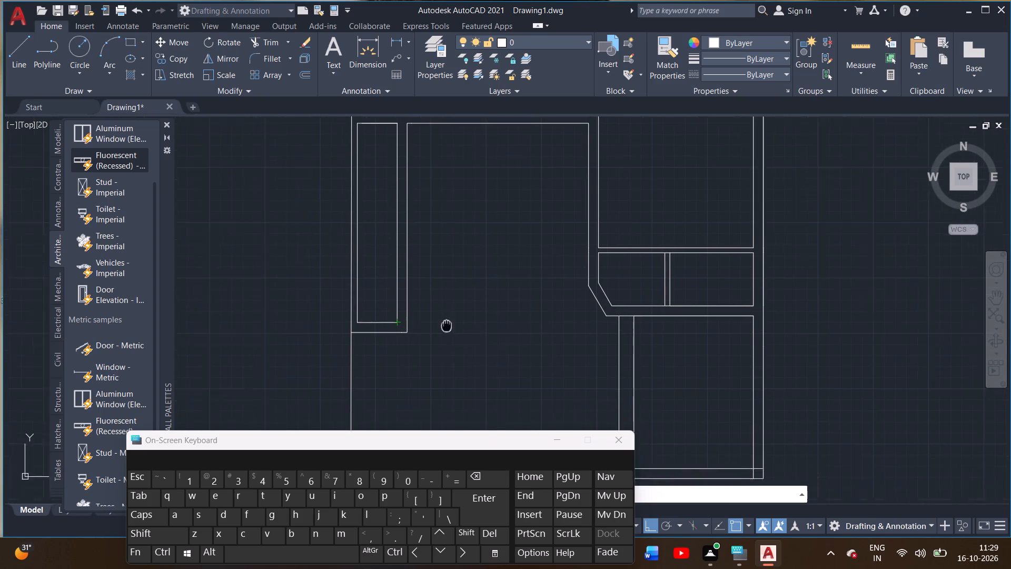
pyautogui.moveTo(448, 324); pyautogui.dragTo(455, 306, button='middle')
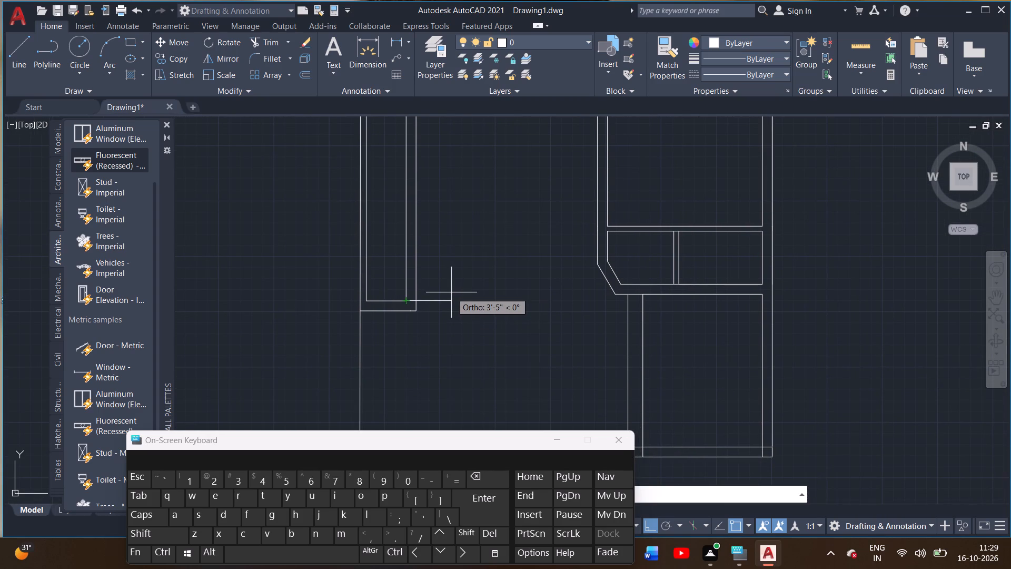
pyautogui.scroll(2, 409, 240)
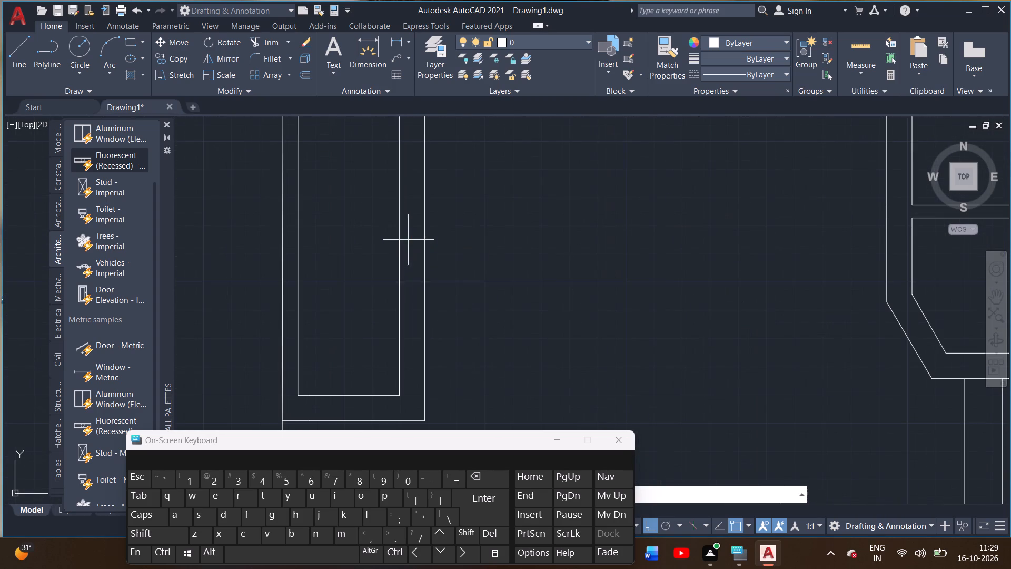
pyautogui.click(427, 397)
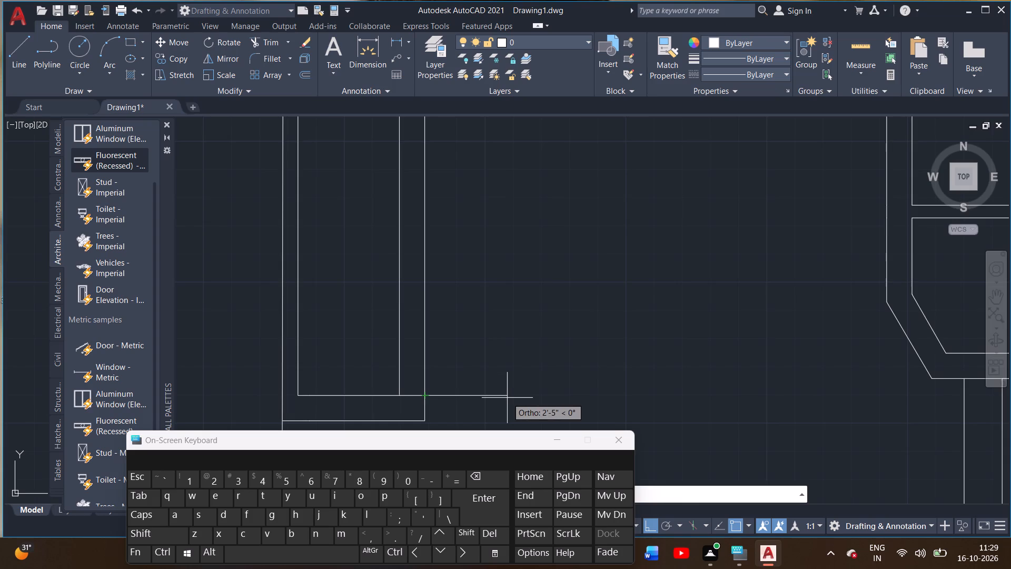
pyautogui.scroll(-2, 507, 398)
pyautogui.moveTo(507, 398); pyautogui.dragTo(496, 360, button='middle')
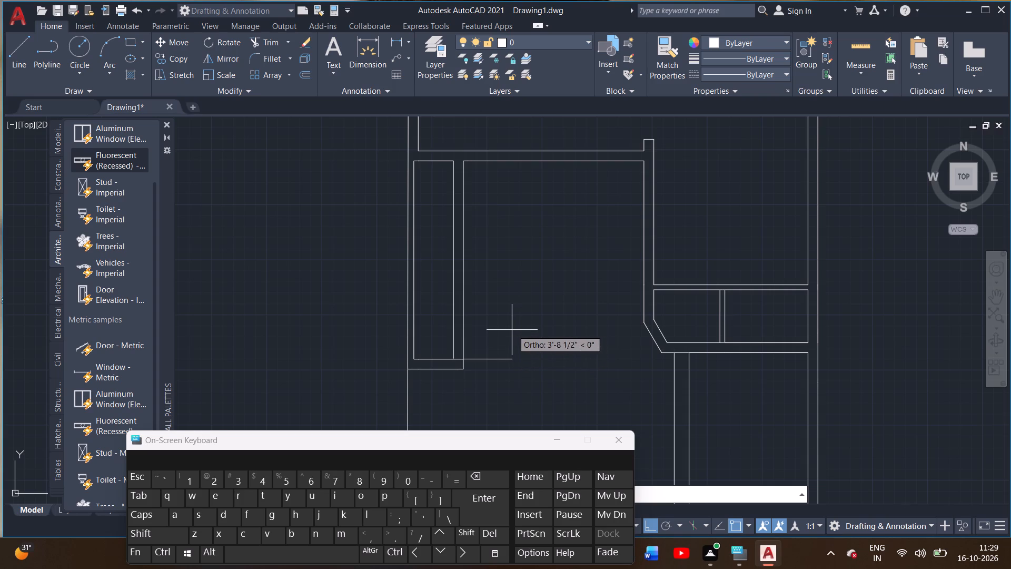
pyautogui.rightClick(510, 337)
pyautogui.click(530, 344)
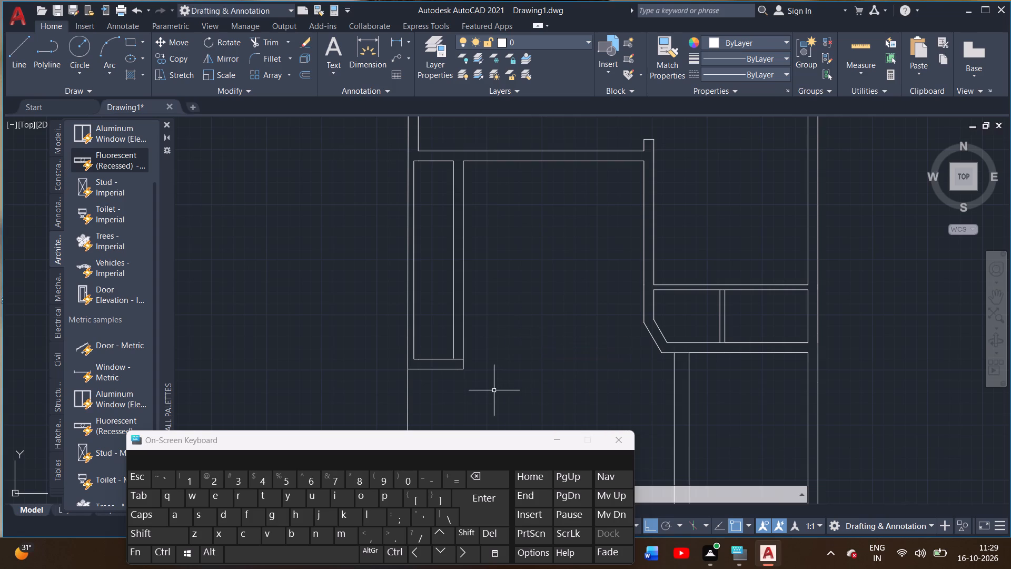
# From the narrow bay's lower-left outer corner, draw a line 9" inward, then straight down to the bottom exterior wall line.
pyautogui.moveTo(493, 390); pyautogui.dragTo(515, 297, button='middle')
pyautogui.click(19, 60)
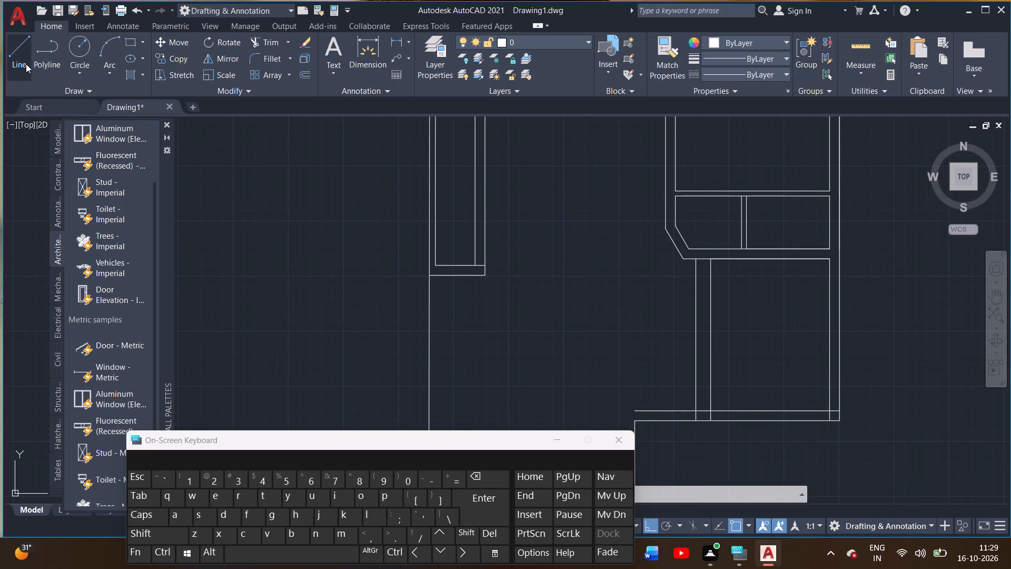
pyautogui.click(428, 276)
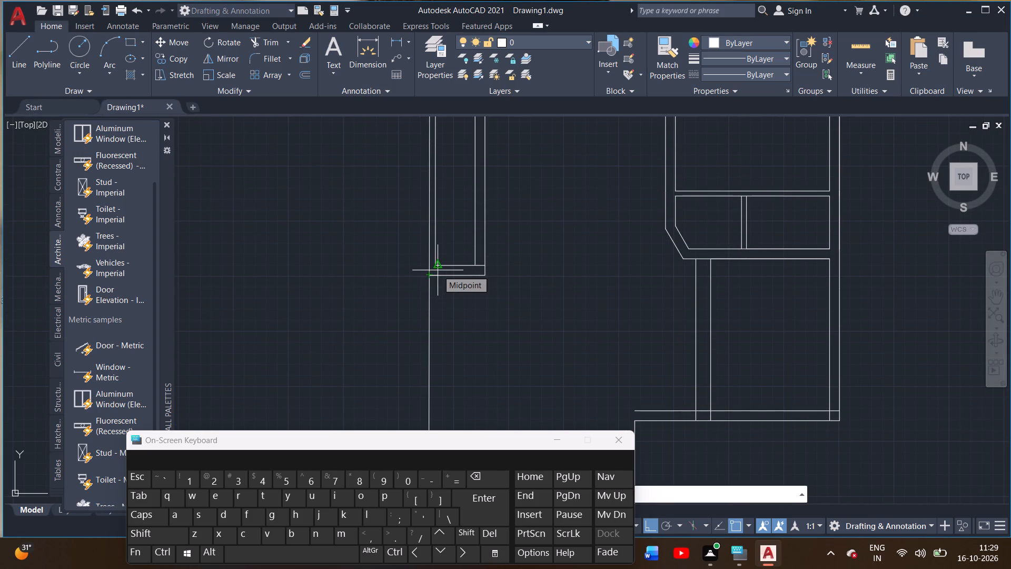
pyautogui.press('9')
pyautogui.hotkey('shift', '"')
pyautogui.press('Return')
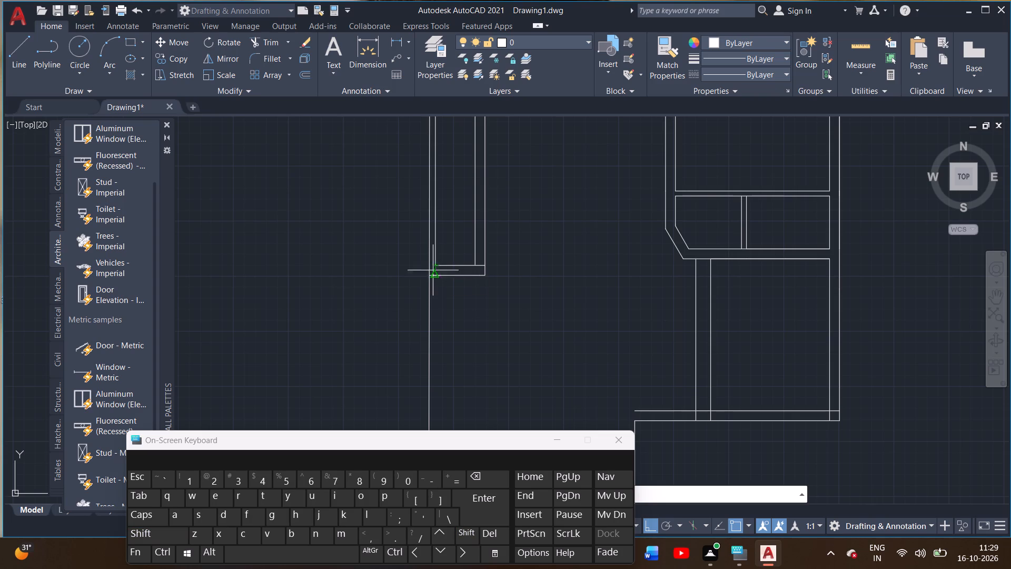
pyautogui.scroll(-1, 449, 359)
pyautogui.moveTo(448, 360); pyautogui.dragTo(484, 224, button='middle')
pyautogui.scroll(-1, 484, 228)
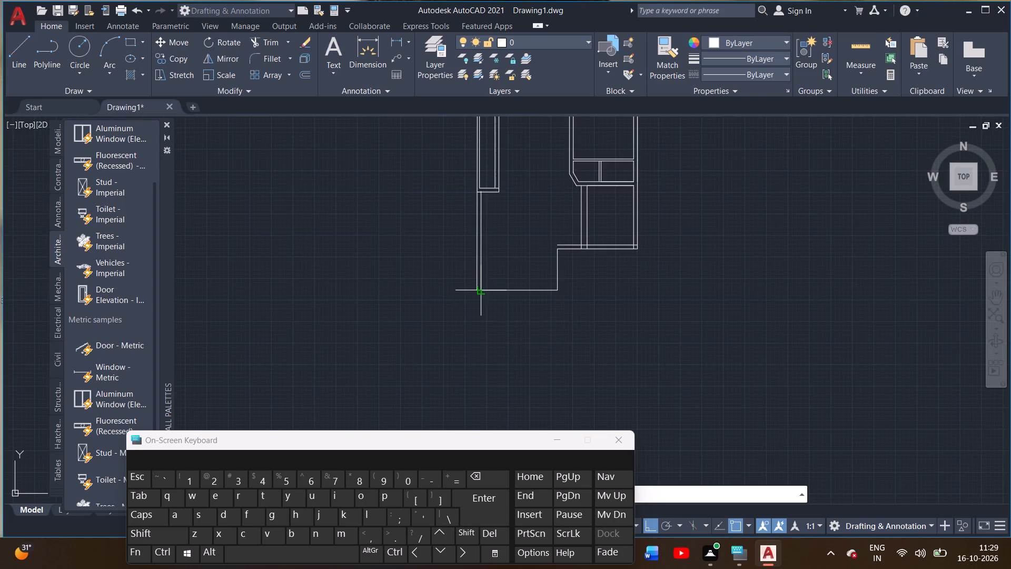
pyautogui.scroll(3, 482, 291)
pyautogui.click(472, 290)
pyautogui.rightClick(479, 293)
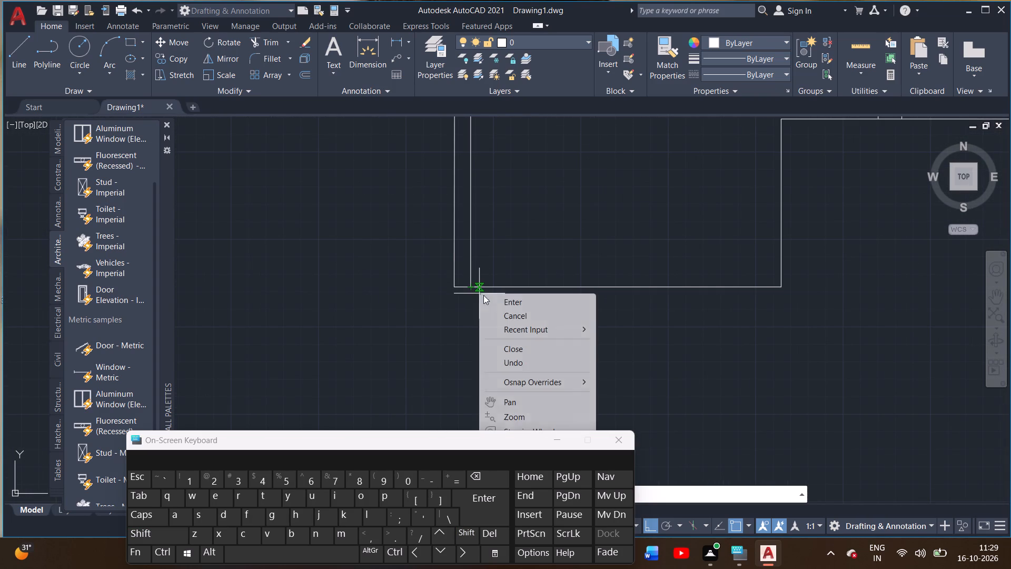
pyautogui.click(499, 305)
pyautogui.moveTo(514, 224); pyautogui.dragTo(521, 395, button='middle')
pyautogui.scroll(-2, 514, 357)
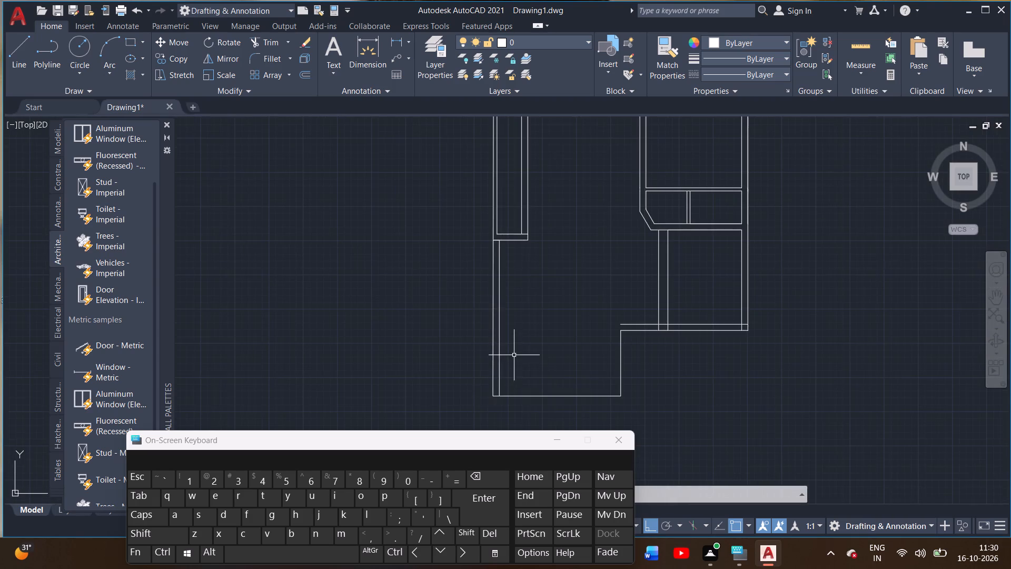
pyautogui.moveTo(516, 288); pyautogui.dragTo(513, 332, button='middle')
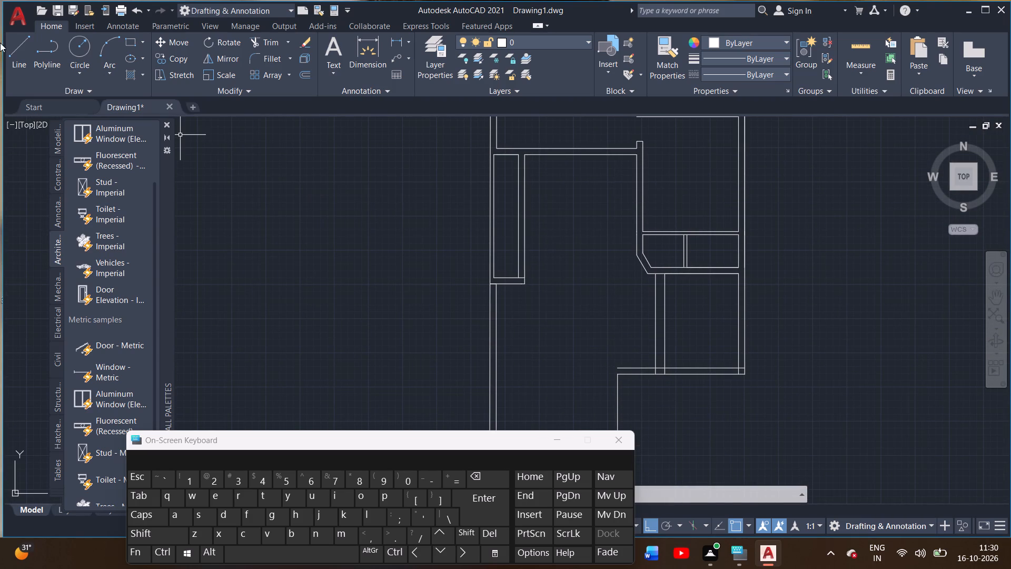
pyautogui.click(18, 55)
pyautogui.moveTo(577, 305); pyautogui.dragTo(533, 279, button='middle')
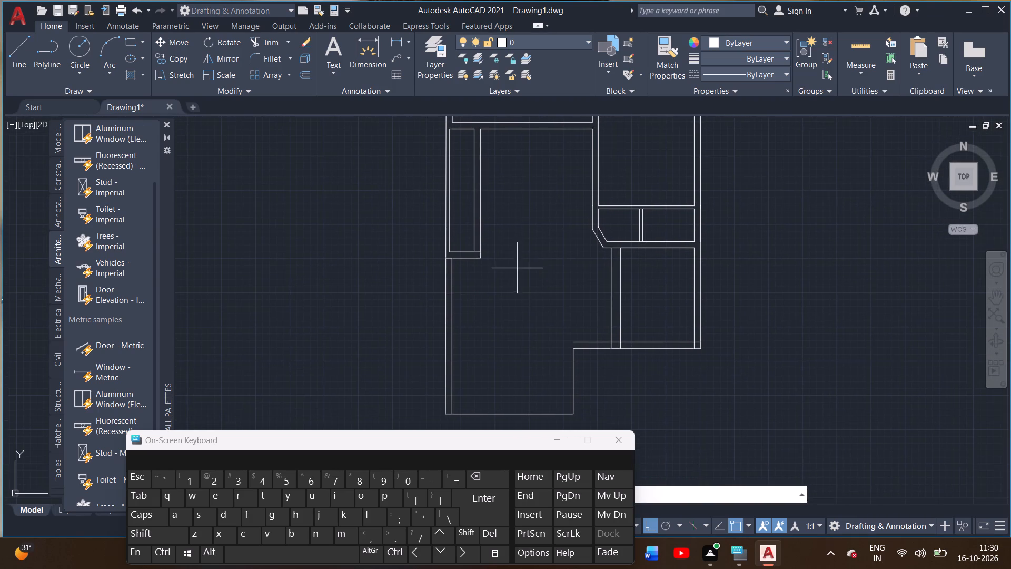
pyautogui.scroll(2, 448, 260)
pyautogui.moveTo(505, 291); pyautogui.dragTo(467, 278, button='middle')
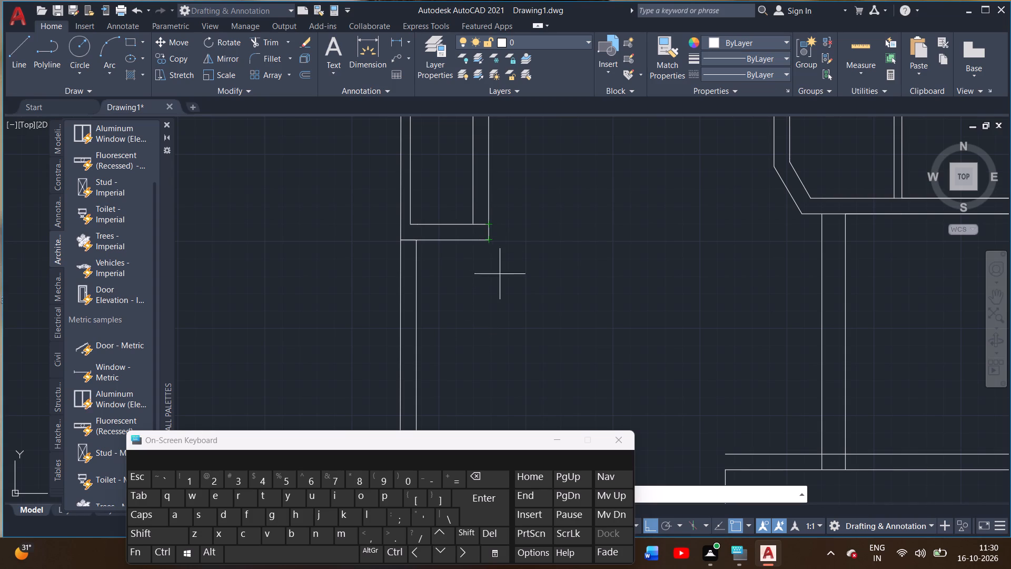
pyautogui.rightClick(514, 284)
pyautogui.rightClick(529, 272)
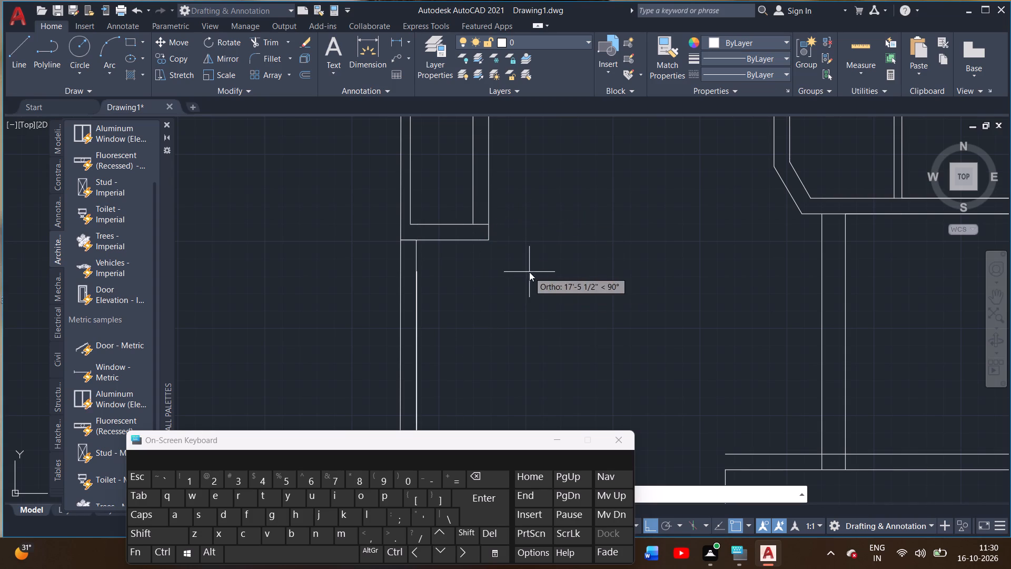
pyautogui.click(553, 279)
# Extend the narrow bay's lower wall as a closed double-line stub from its lower-right corner, a little over halfway toward the diagonal wall.
pyautogui.click(19, 51)
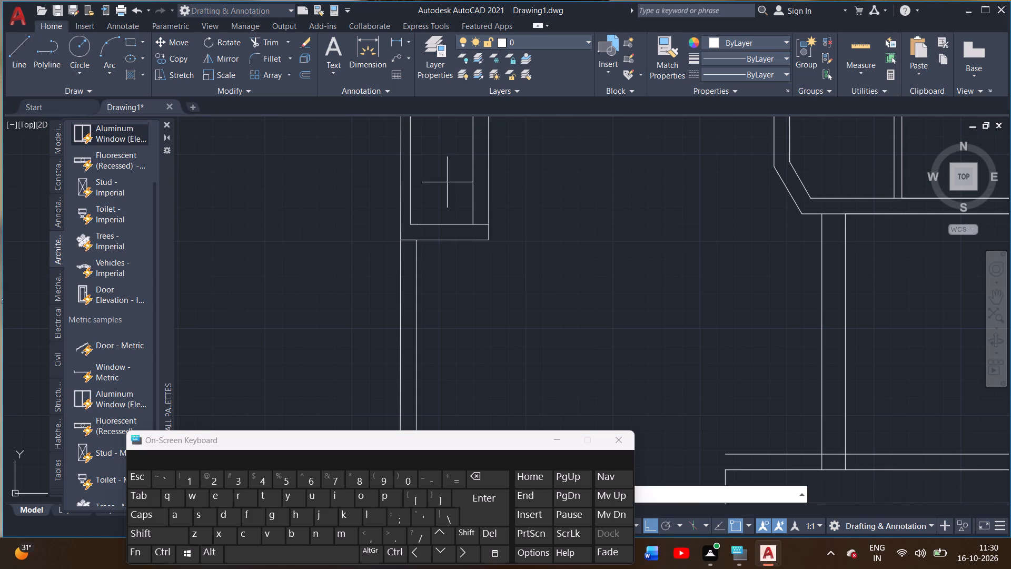
pyautogui.click(488, 222)
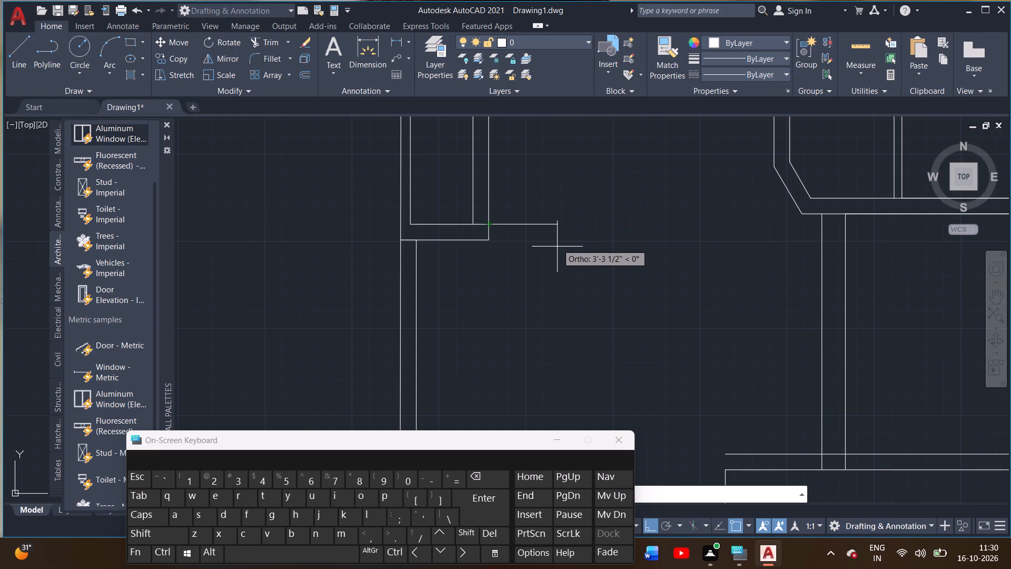
pyautogui.moveTo(594, 227); pyautogui.dragTo(570, 265, button='middle')
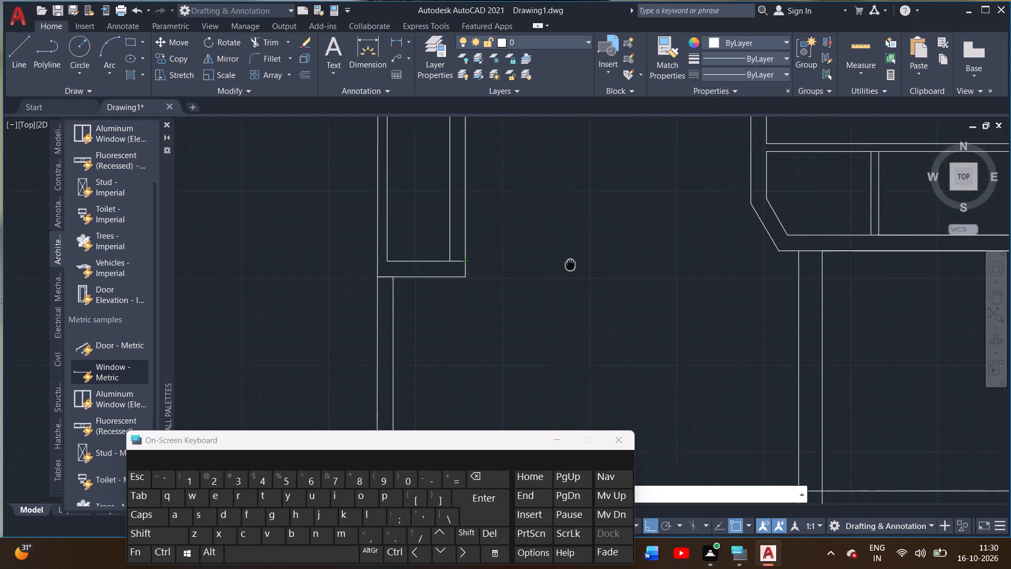
pyautogui.moveTo(570, 265); pyautogui.dragTo(564, 277, button='middle')
pyautogui.scroll(-3, 563, 277)
pyautogui.moveTo(566, 269); pyautogui.dragTo(547, 289, button='middle')
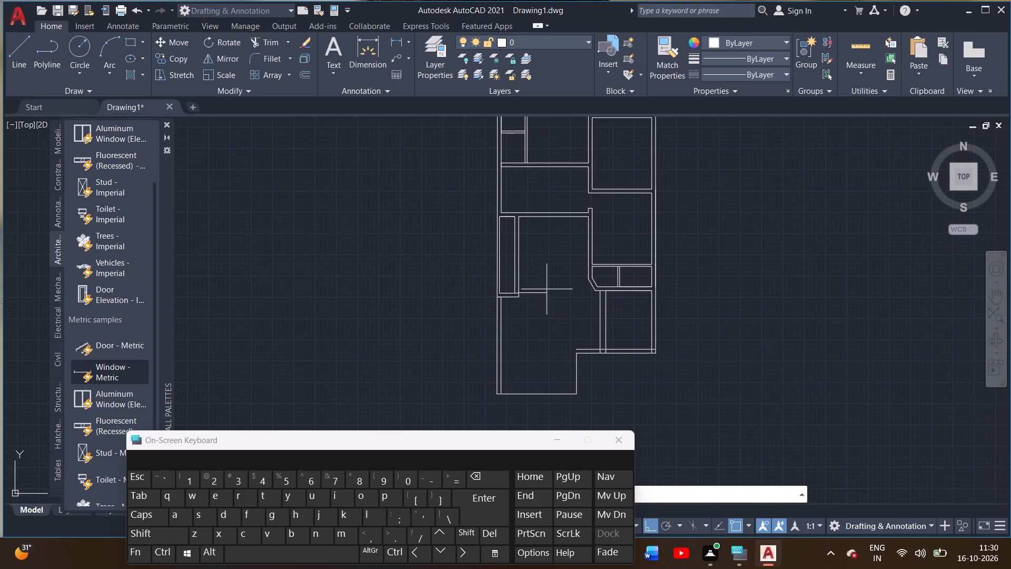
pyautogui.scroll(2, 544, 289)
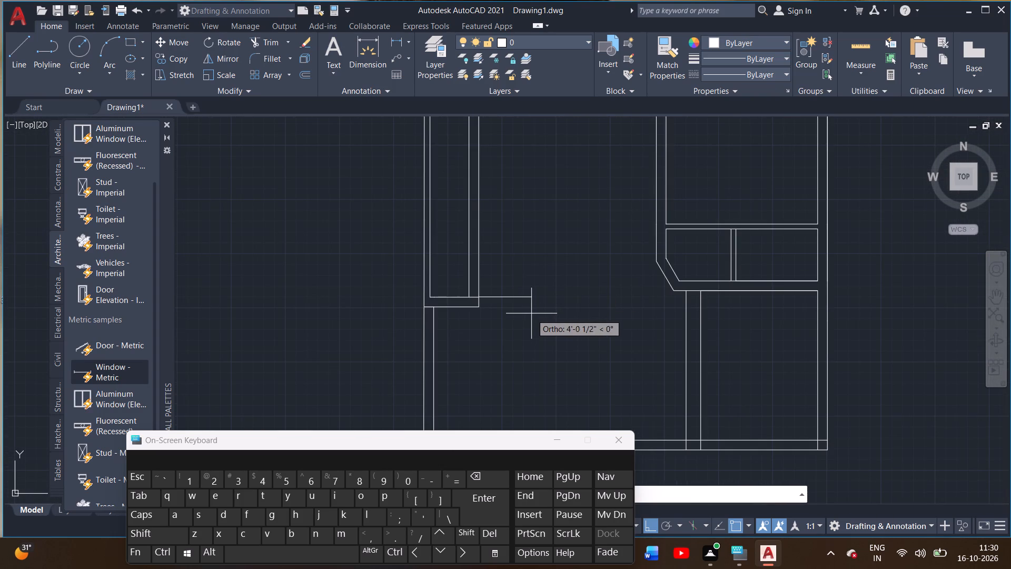
pyautogui.click(581, 297)
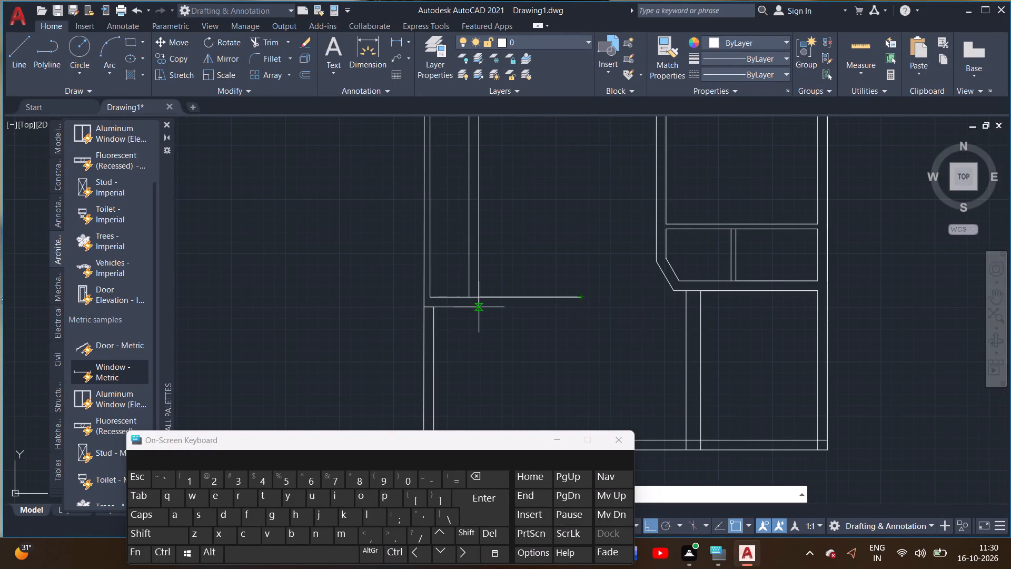
pyautogui.click(581, 307)
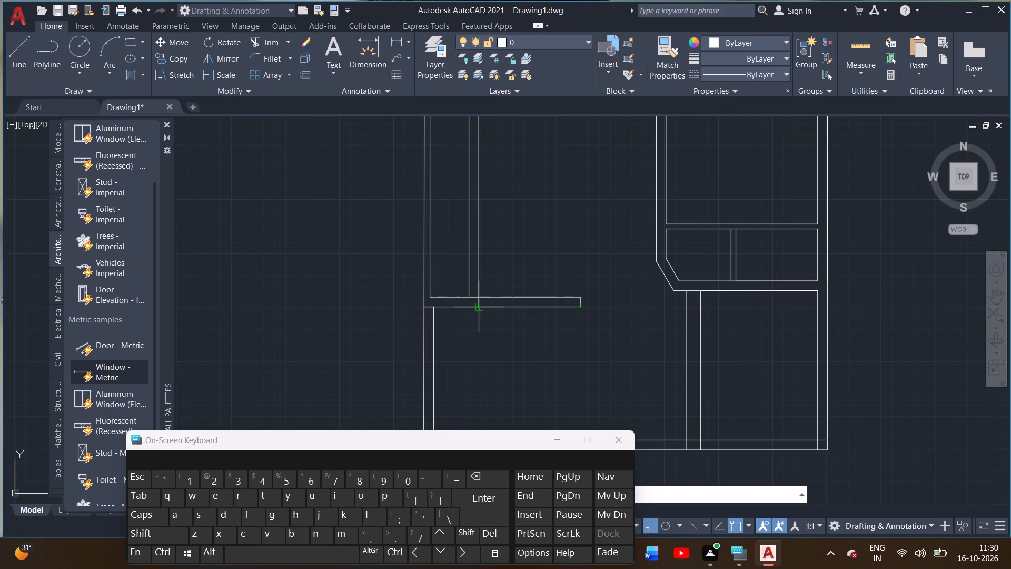
pyautogui.doubleClick(482, 309)
pyautogui.rightClick(478, 309)
pyautogui.click(495, 315)
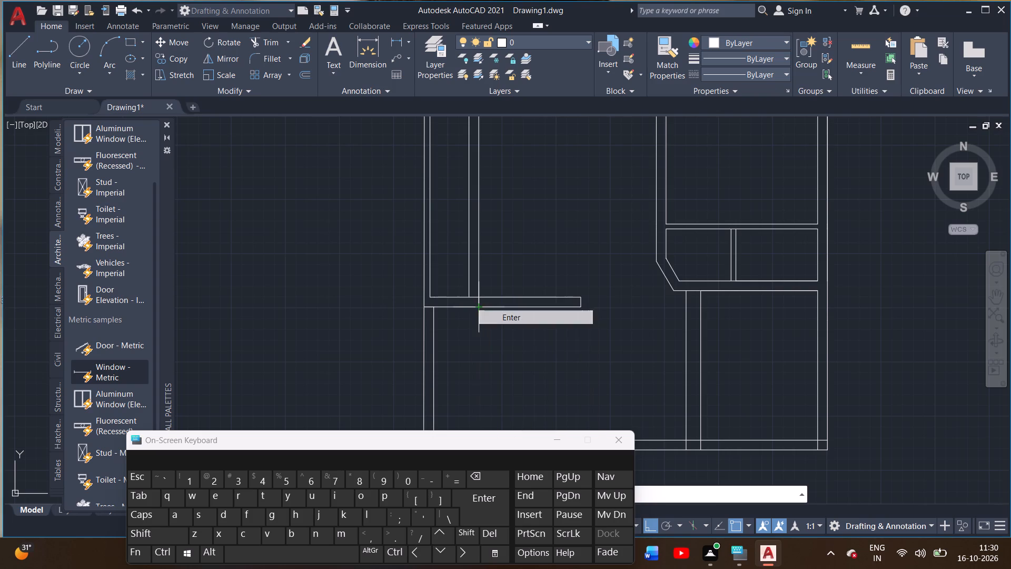
# Draw a 5" wide nib about 1'-1" deep below the extended wall, starting 7' along its lower line from the exterior wall's inner line.
pyautogui.scroll(3, 500, 306)
pyautogui.scroll(-2, 497, 312)
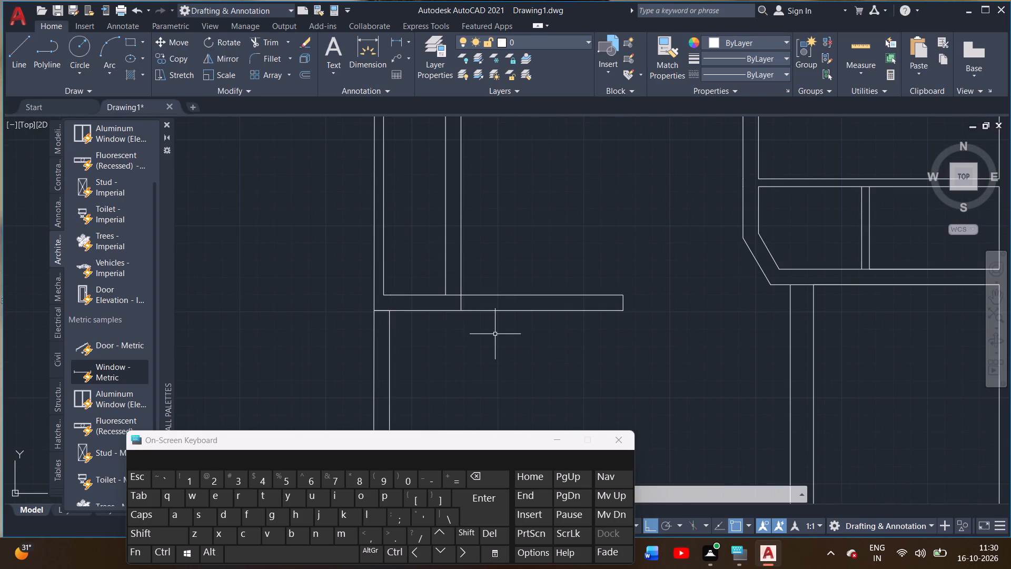
pyautogui.moveTo(495, 334); pyautogui.dragTo(510, 280, button='middle')
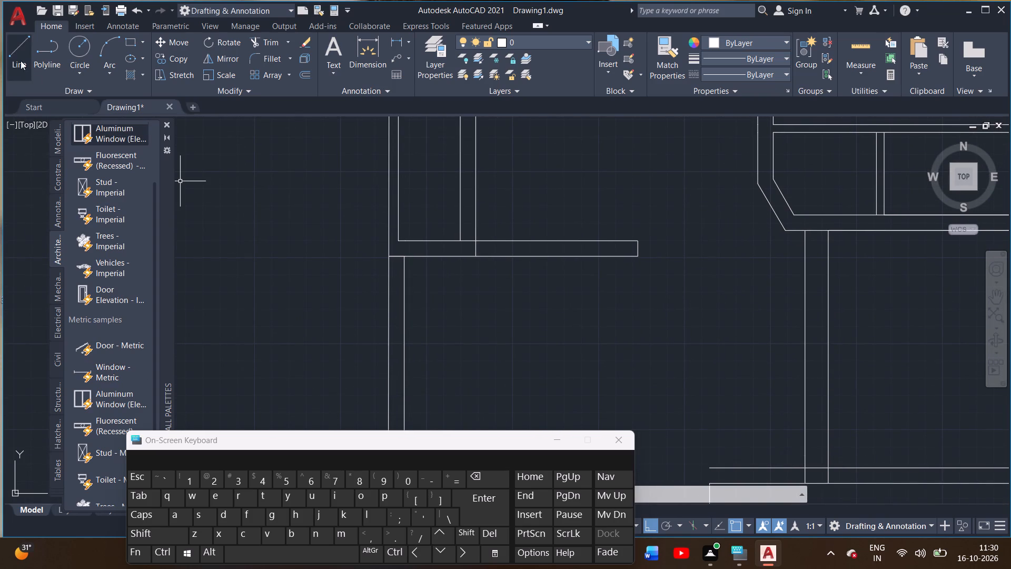
pyautogui.doubleClick(17, 54)
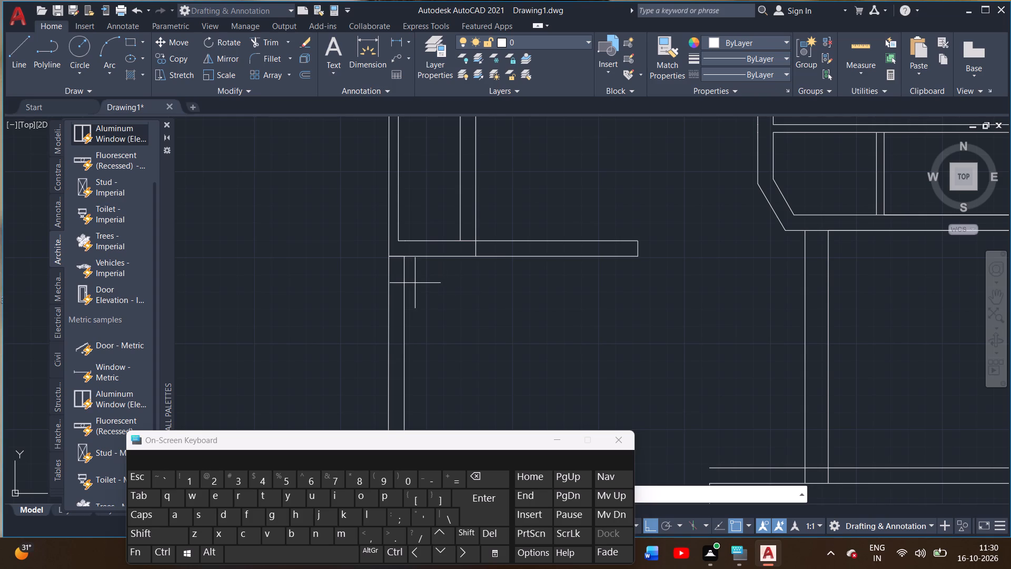
pyautogui.click(402, 258)
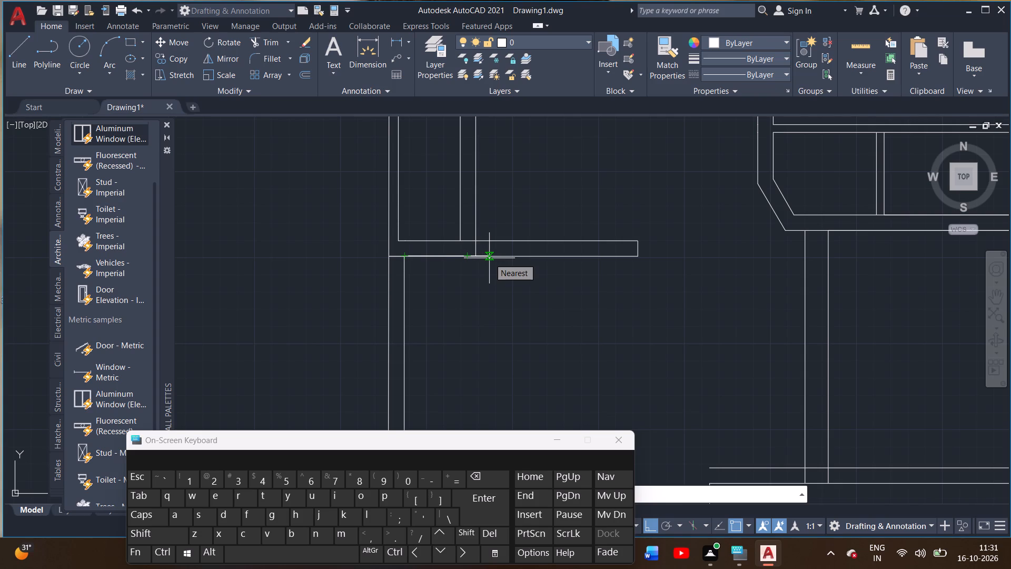
pyautogui.write("7'")
pyautogui.press('Return')
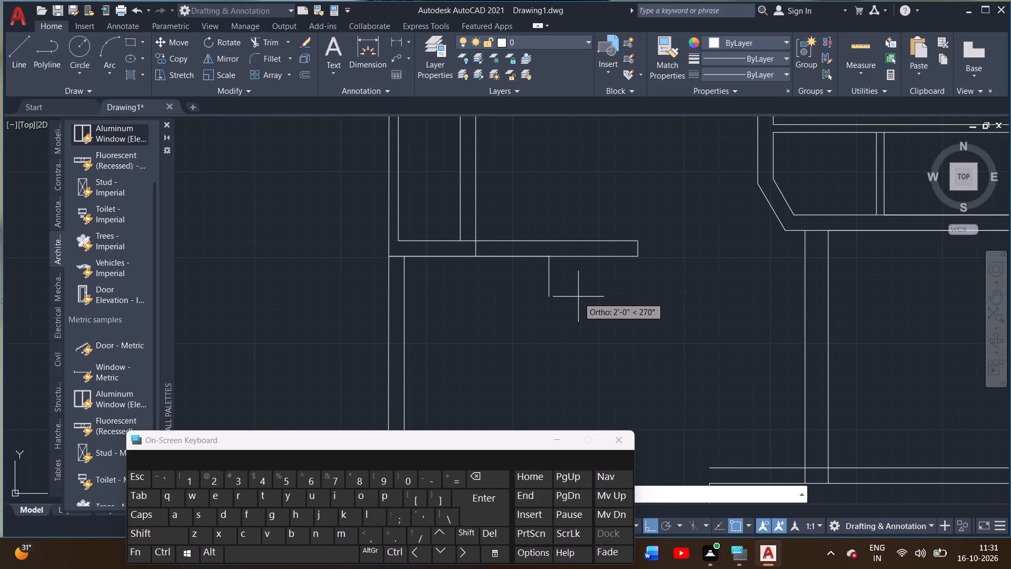
pyautogui.scroll(1, 578, 296)
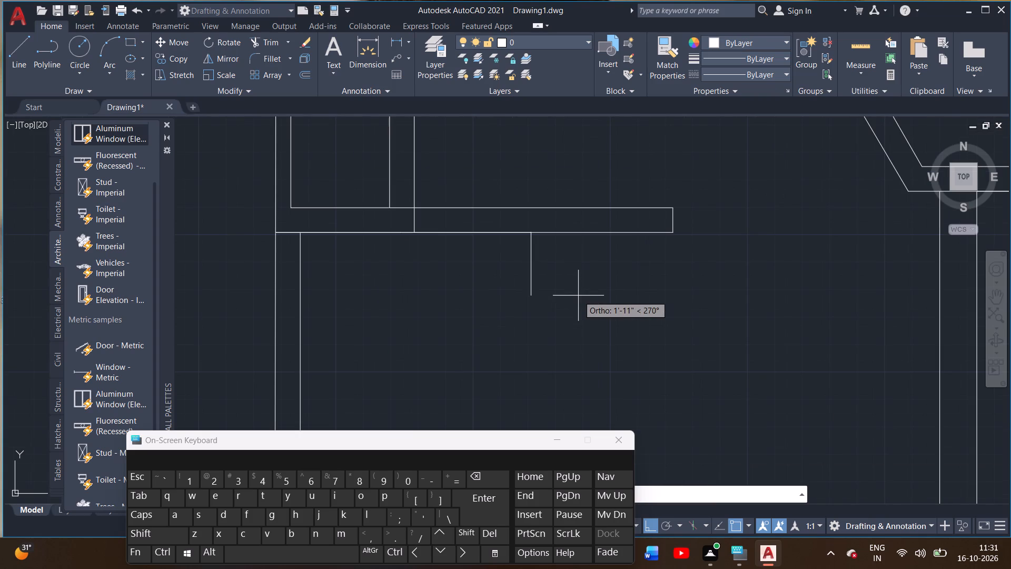
pyautogui.scroll(1, 578, 296)
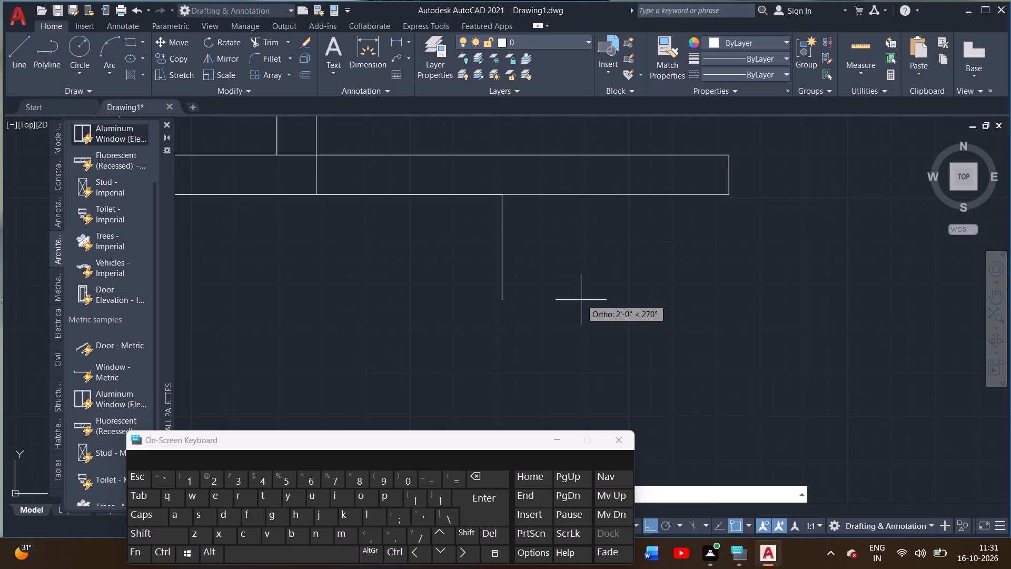
pyautogui.click(511, 250)
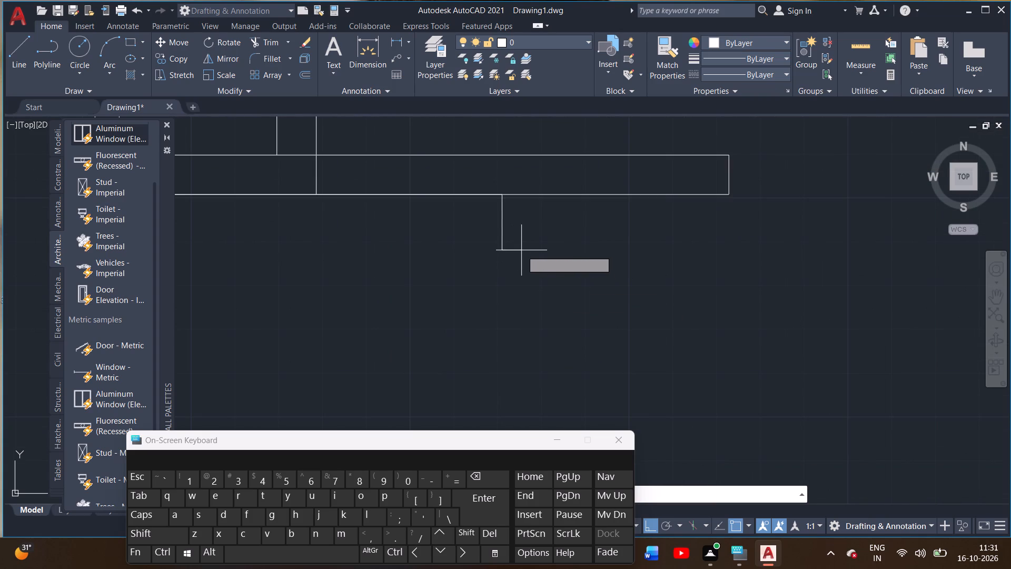
pyautogui.press('5')
pyautogui.hotkey('shift', '"')
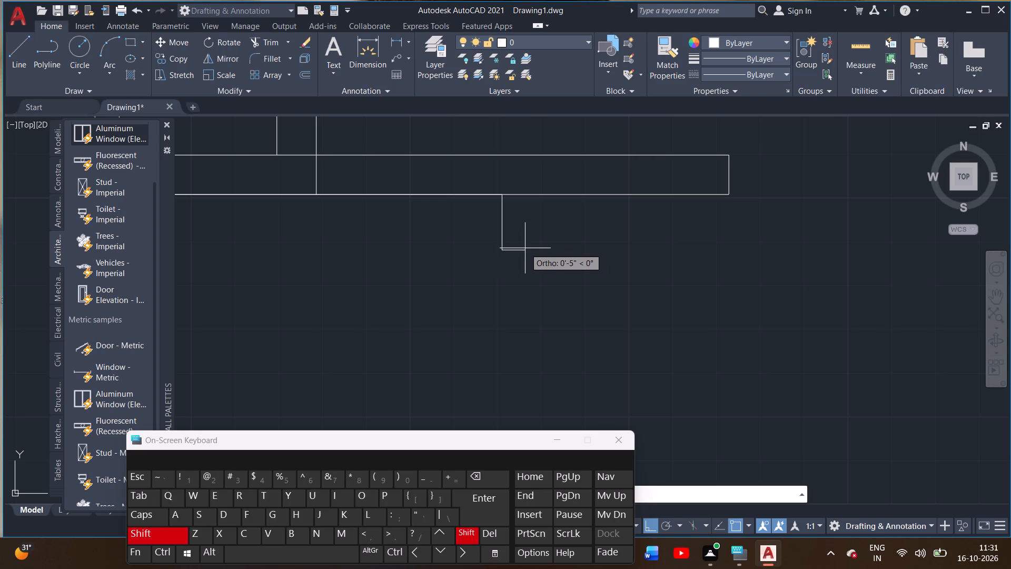
pyautogui.press('Return')
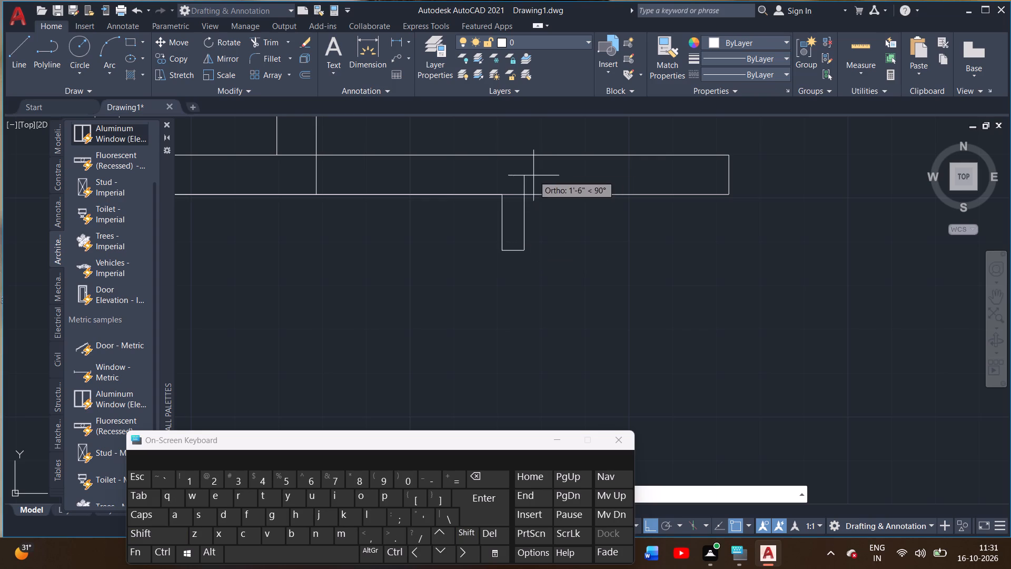
pyautogui.click(522, 194)
pyautogui.rightClick(519, 189)
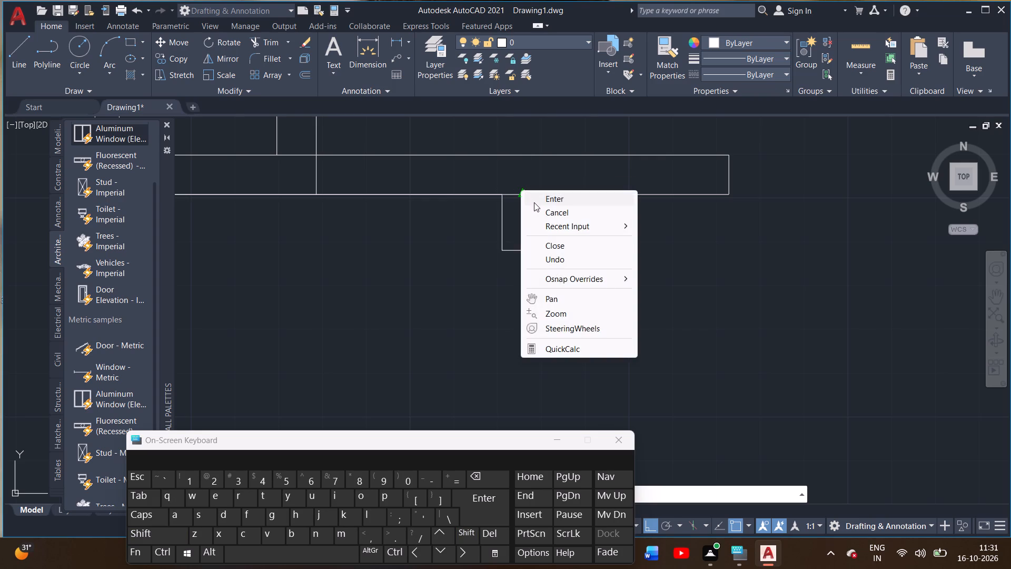
pyautogui.click(540, 198)
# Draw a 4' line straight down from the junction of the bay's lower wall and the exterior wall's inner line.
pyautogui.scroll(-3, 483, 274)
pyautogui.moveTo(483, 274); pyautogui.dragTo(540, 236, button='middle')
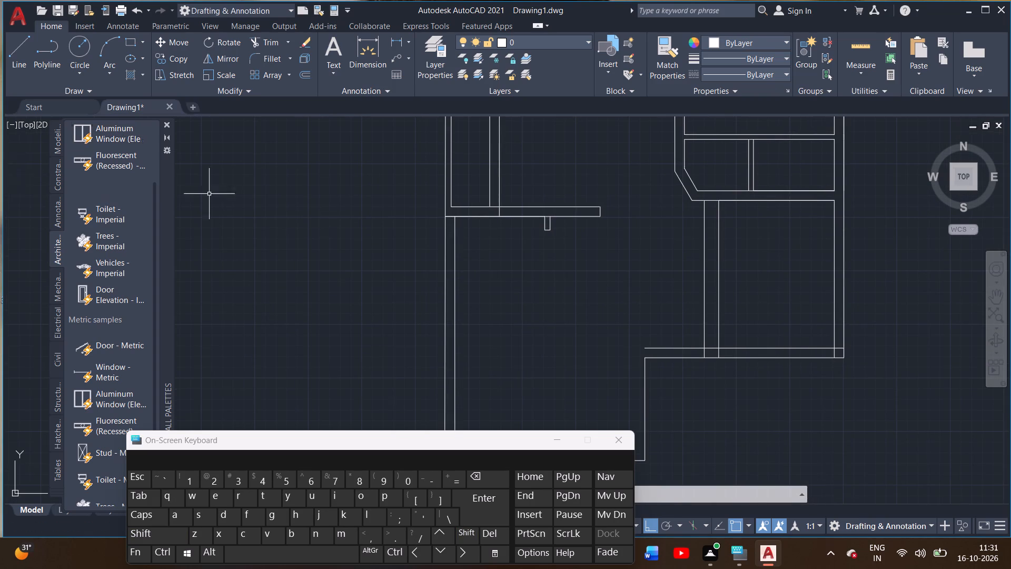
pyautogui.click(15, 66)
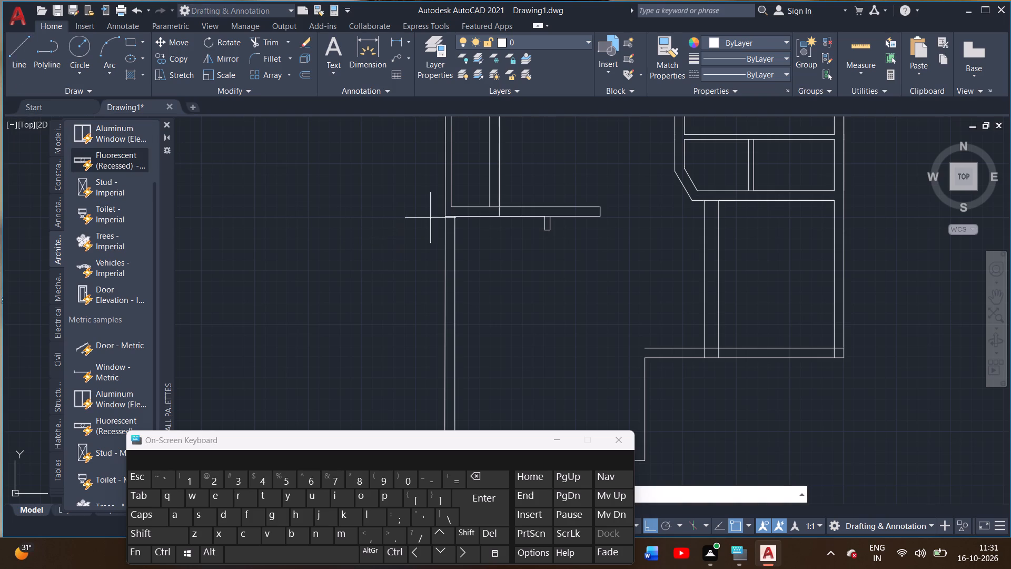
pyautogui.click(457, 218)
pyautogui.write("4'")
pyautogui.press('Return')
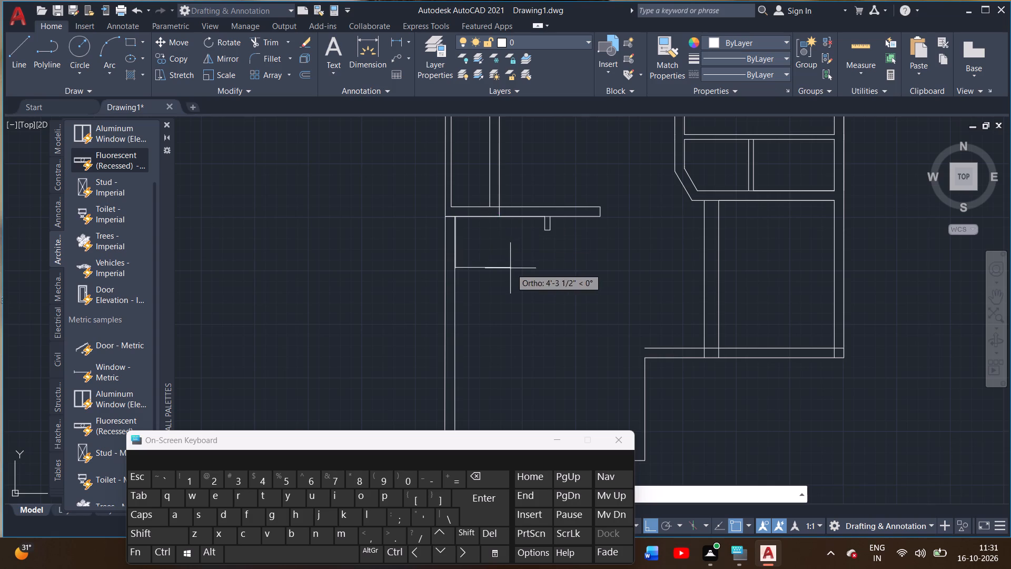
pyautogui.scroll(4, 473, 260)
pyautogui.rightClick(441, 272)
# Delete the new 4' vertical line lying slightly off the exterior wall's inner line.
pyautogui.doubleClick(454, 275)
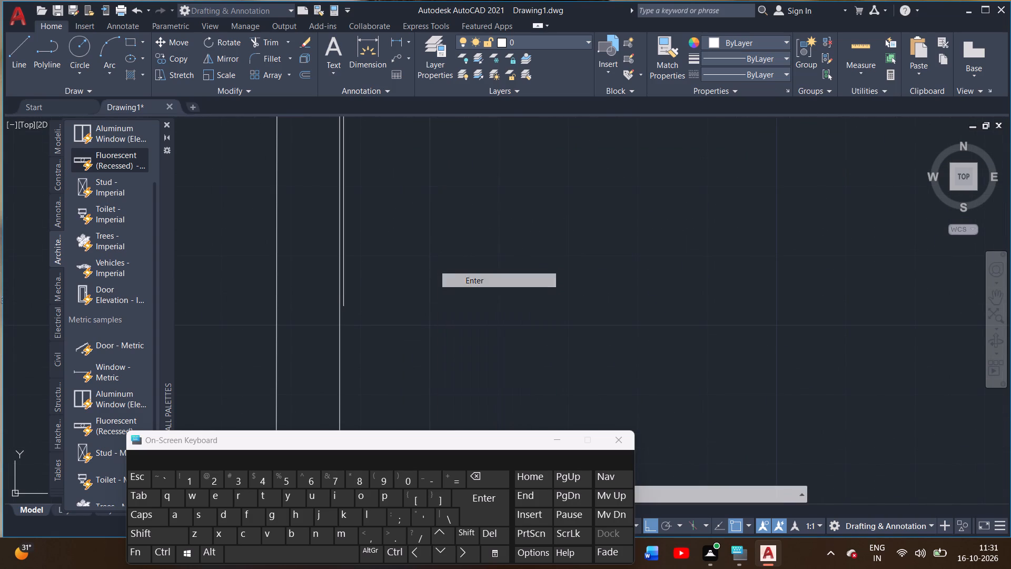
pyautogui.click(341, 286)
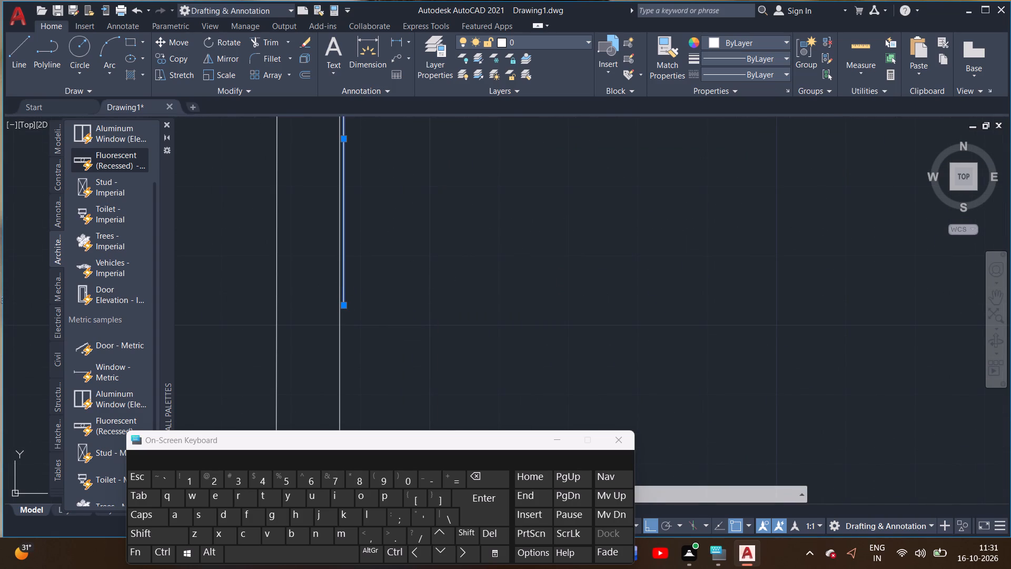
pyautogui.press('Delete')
# Draw a 4' line straight down the exterior wall's inner line from its junction with the extended wall.
pyautogui.scroll(-3, 360, 208)
pyautogui.moveTo(359, 200); pyautogui.dragTo(367, 254, button='middle')
pyautogui.click(10, 56)
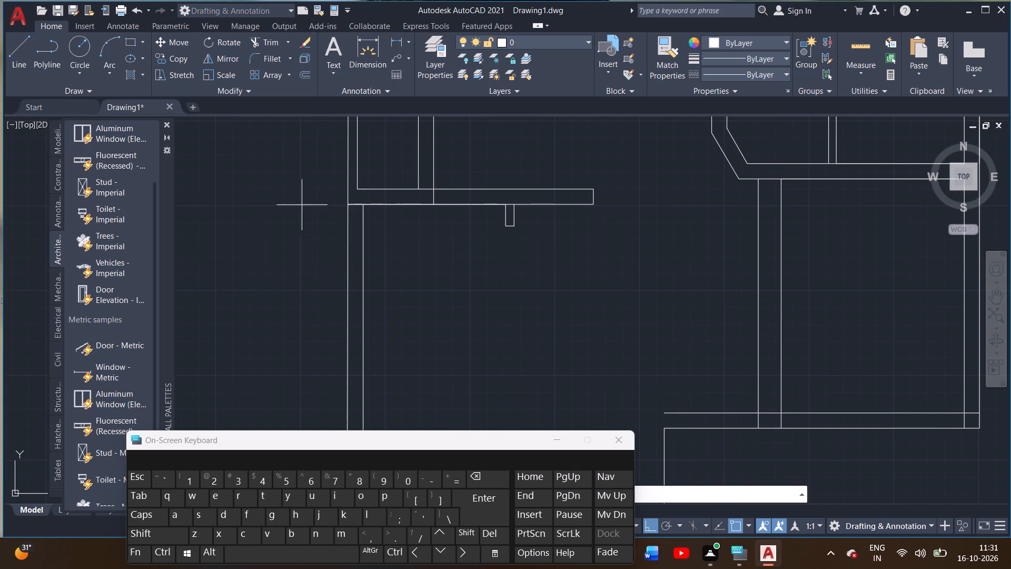
pyautogui.scroll(3, 340, 212)
pyautogui.click(428, 182)
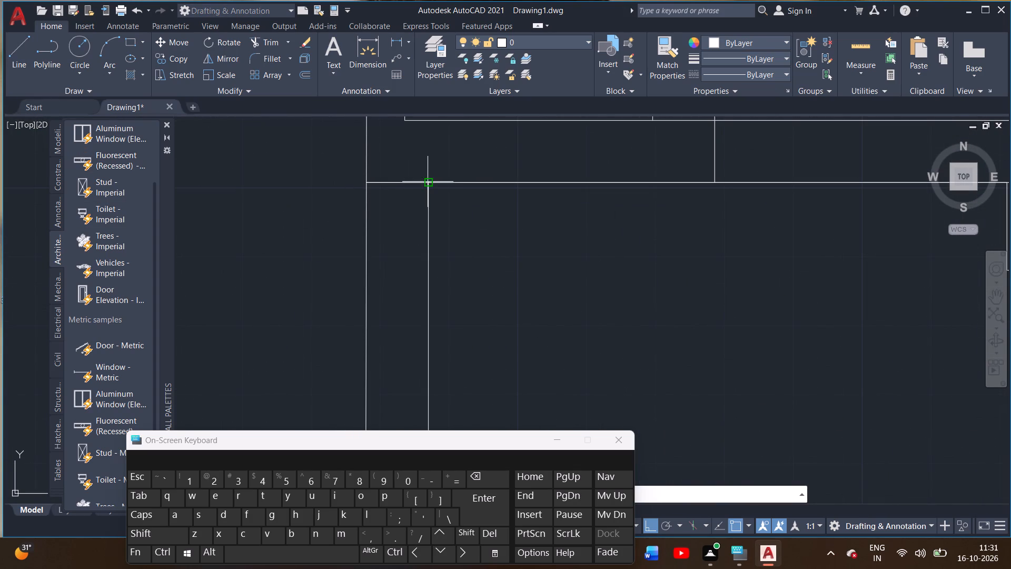
pyautogui.scroll(-2, 429, 313)
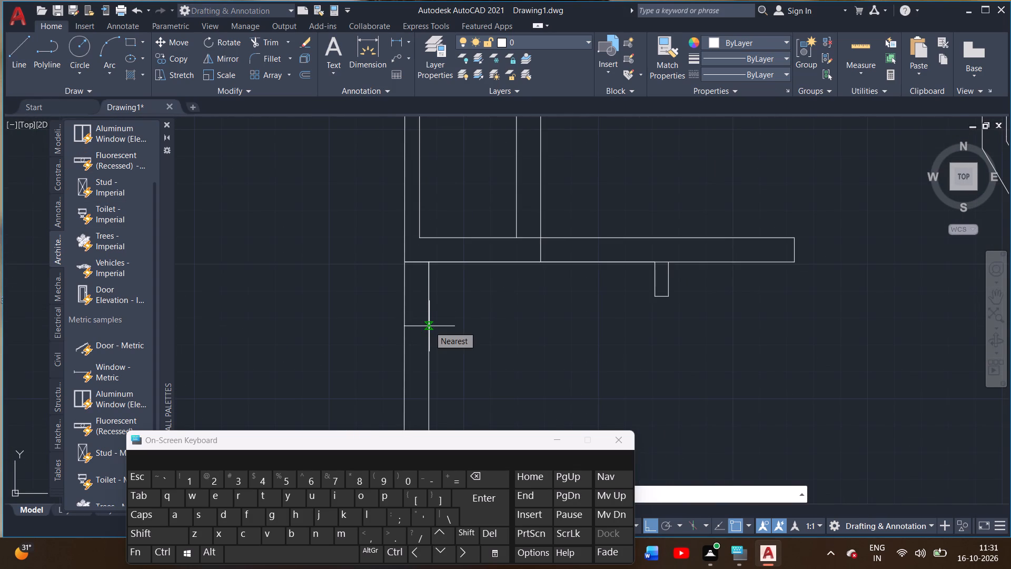
pyautogui.write("4'")
pyautogui.press('Return')
# From the 4' point, draw a closed 4.5" thick horizontal partition reaching in line with the nib's far edge and returning to the exterior wall.
pyautogui.scroll(-2, 603, 378)
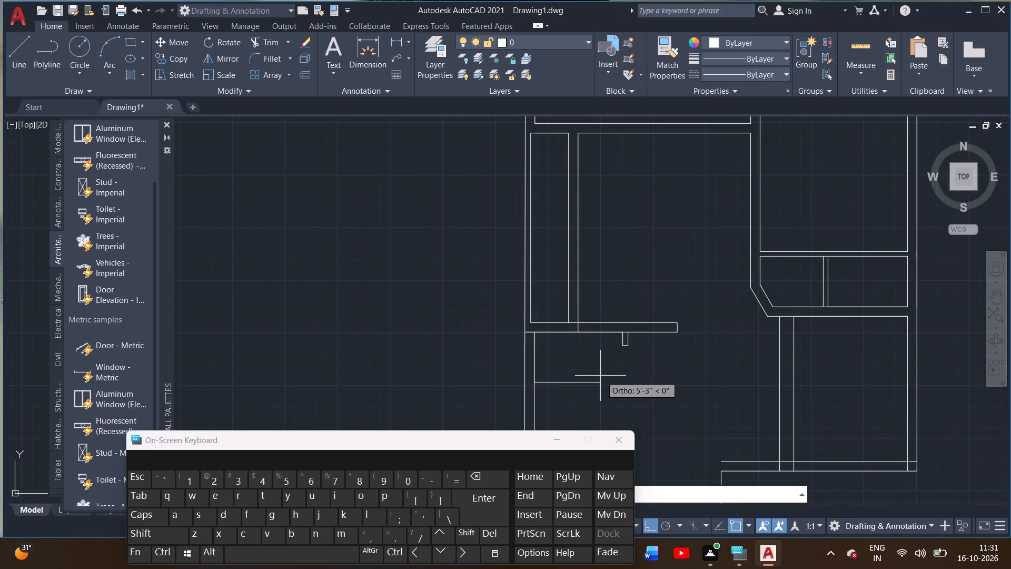
pyautogui.moveTo(597, 376); pyautogui.dragTo(554, 328, button='middle')
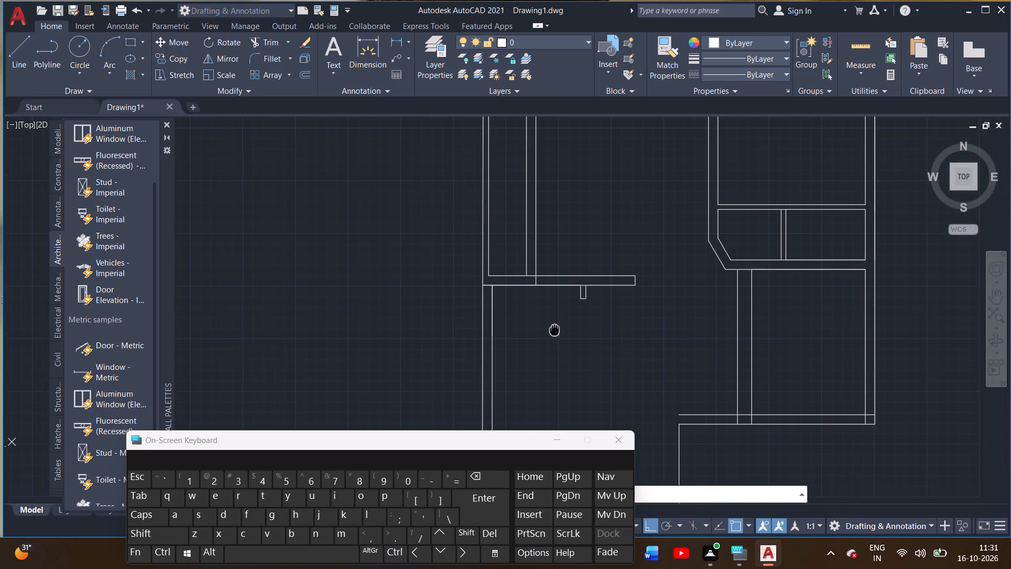
pyautogui.moveTo(554, 328); pyautogui.dragTo(554, 327, button='middle')
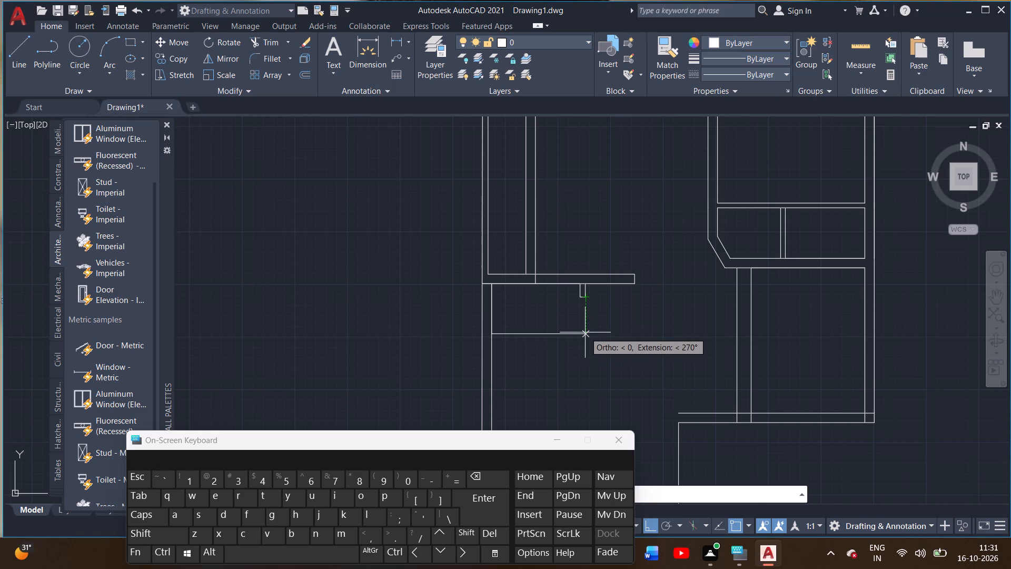
pyautogui.scroll(3, 586, 331)
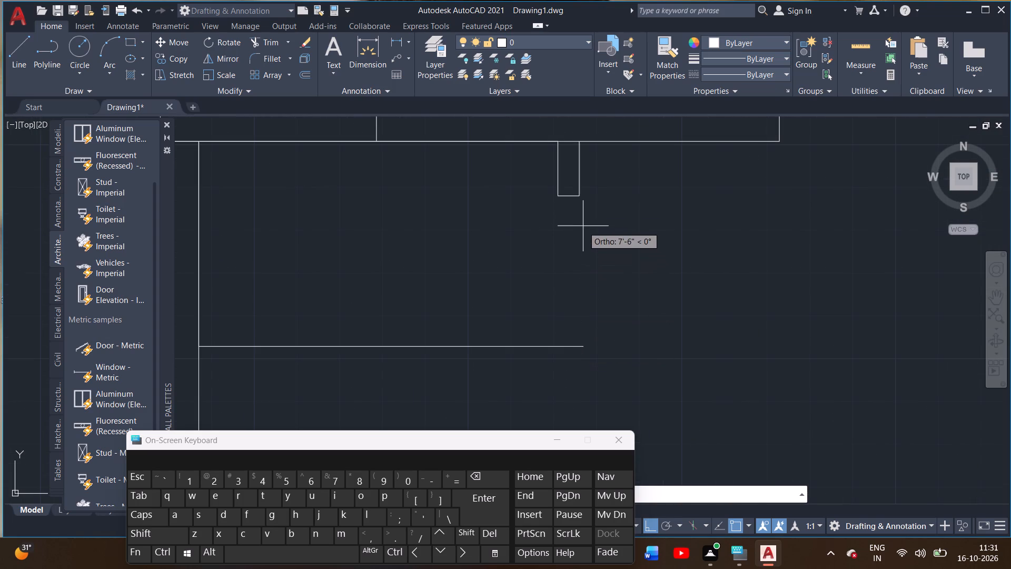
pyautogui.click(579, 346)
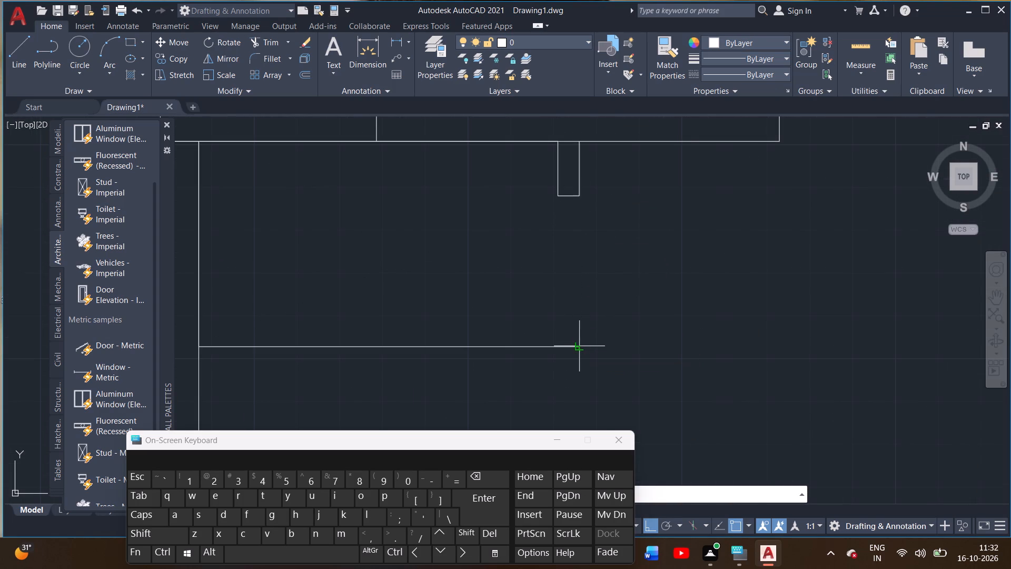
pyautogui.scroll(-1, 582, 371)
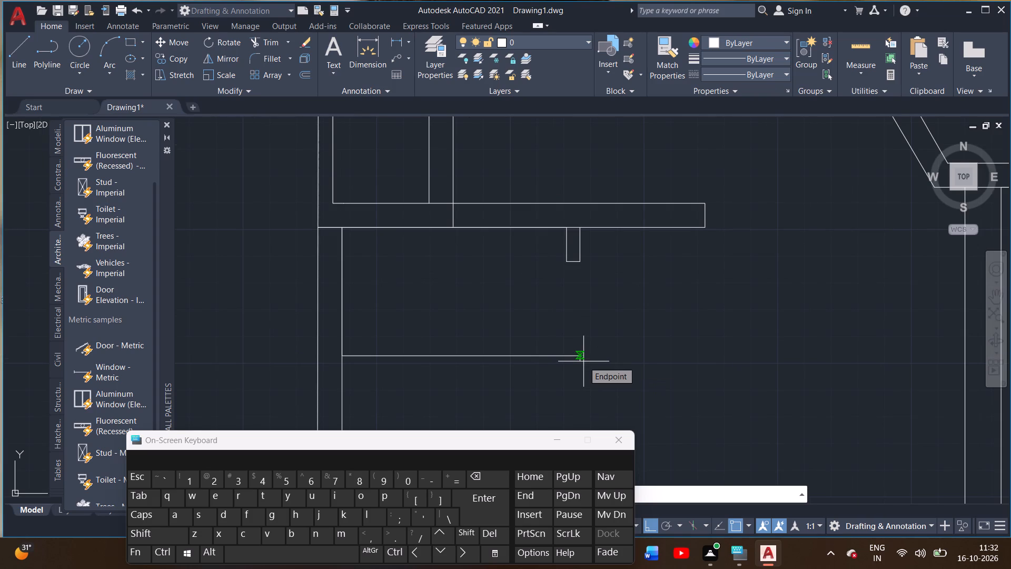
pyautogui.write('4.5')
pyautogui.hotkey('shift', '"')
pyautogui.press('Return')
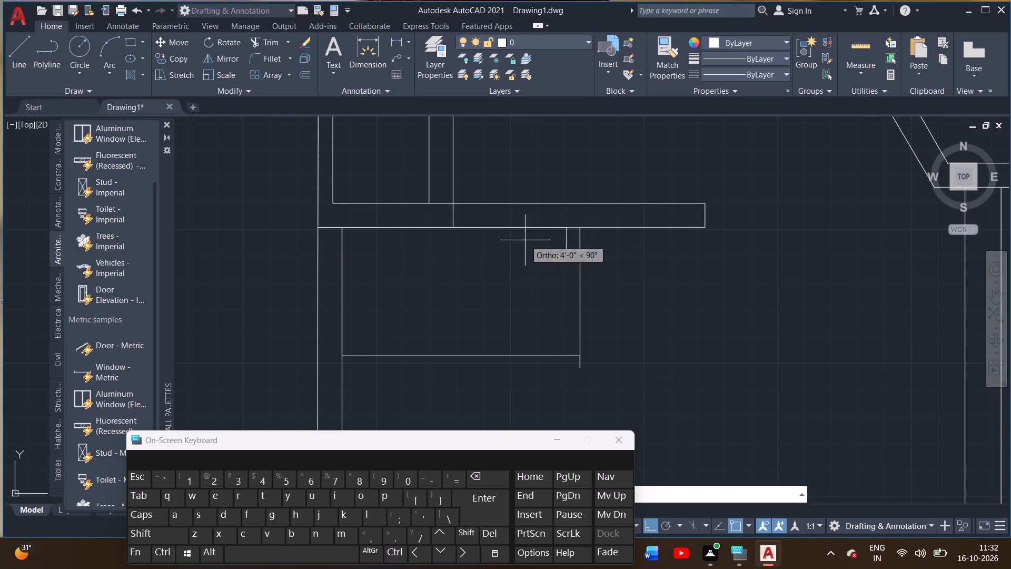
pyautogui.scroll(1, 351, 371)
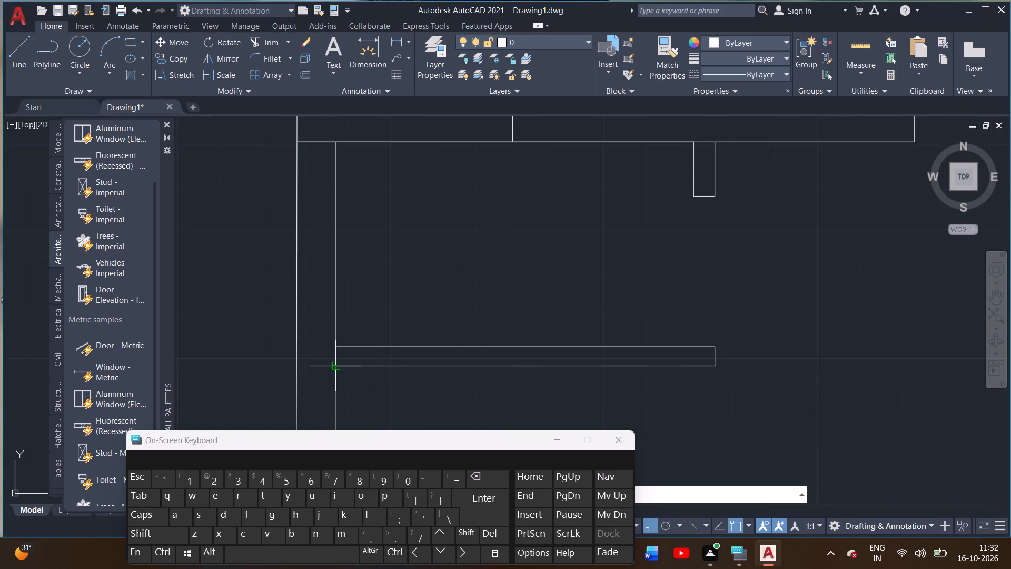
pyautogui.click(338, 366)
pyautogui.rightClick(338, 366)
pyautogui.click(360, 370)
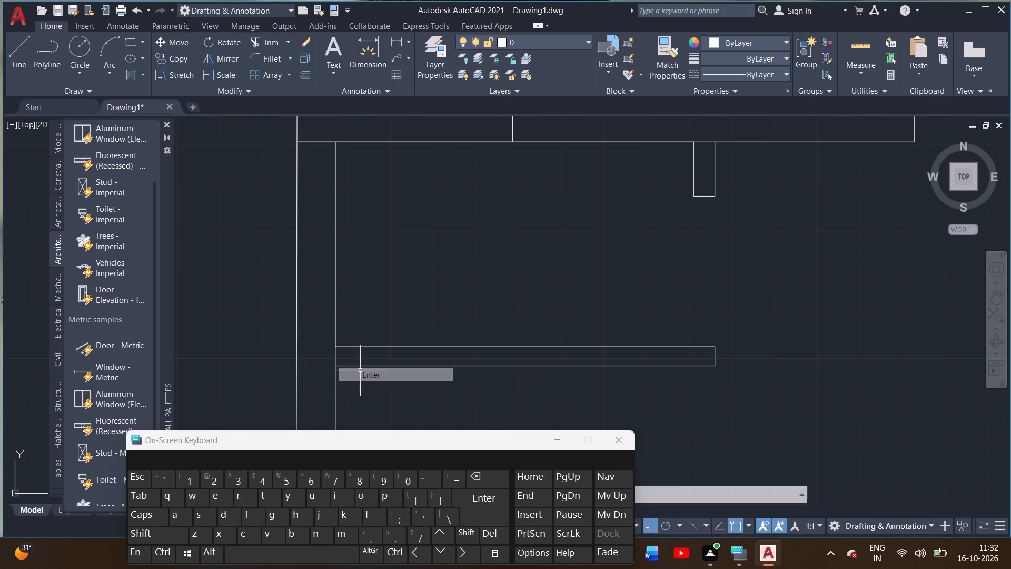
# Extend the horizontal partition by about 6'-7 1/2" as a closed 4.5" thick segment starting at its free end.
pyautogui.scroll(-2, 437, 365)
pyautogui.moveTo(582, 362); pyautogui.dragTo(549, 358, button='middle')
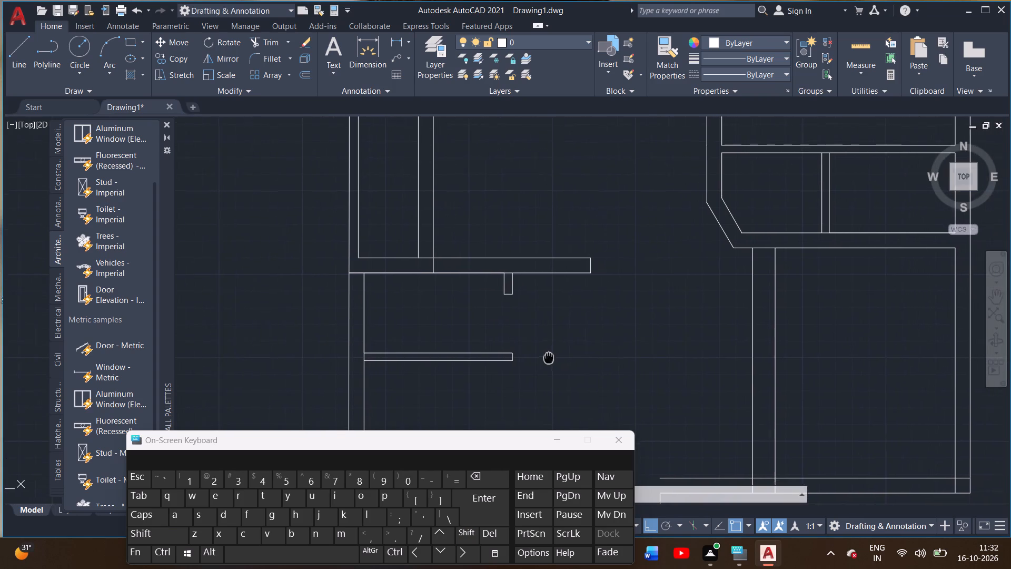
pyautogui.moveTo(549, 358); pyautogui.dragTo(513, 346, button='middle')
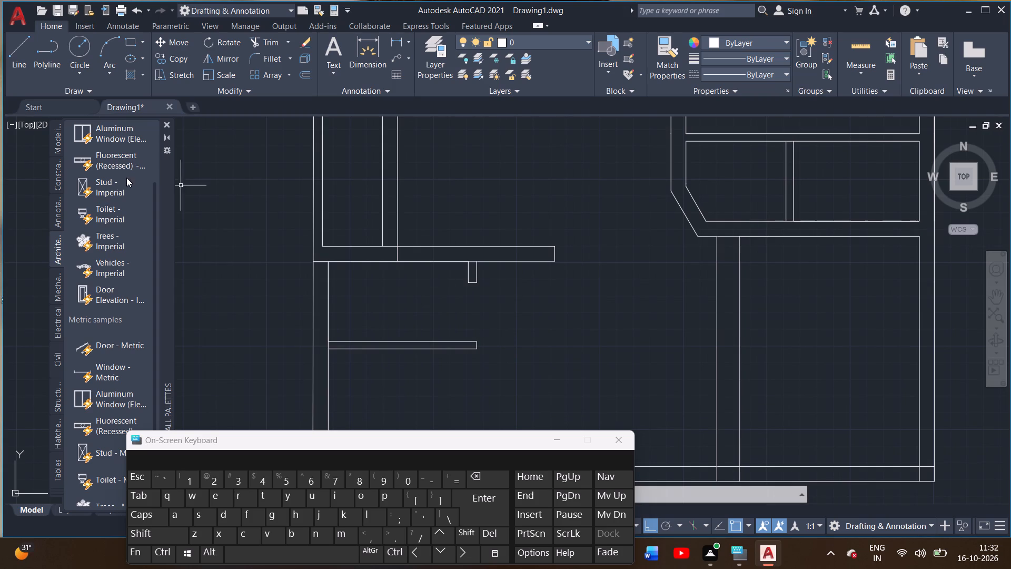
pyautogui.click(19, 61)
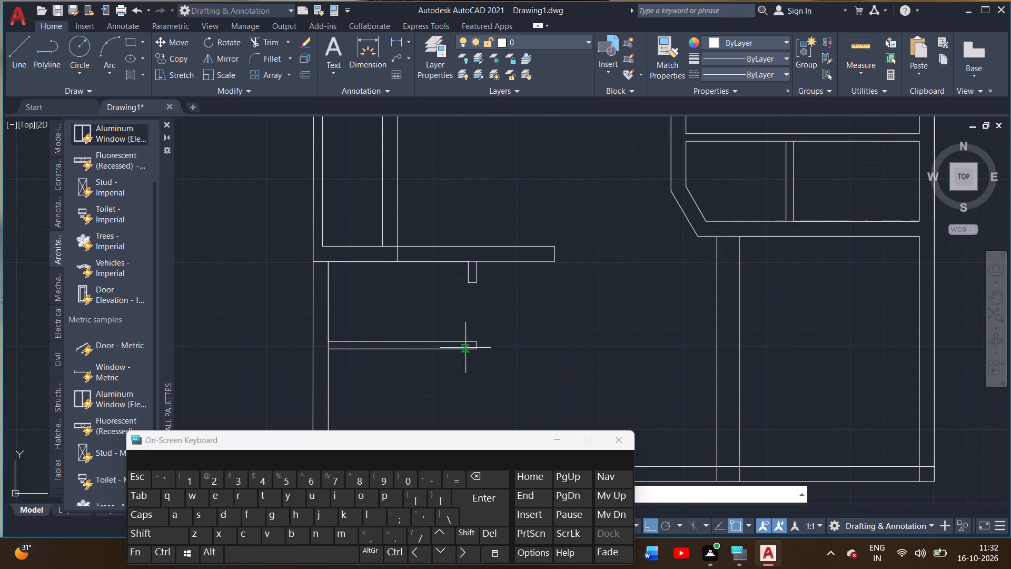
pyautogui.click(475, 339)
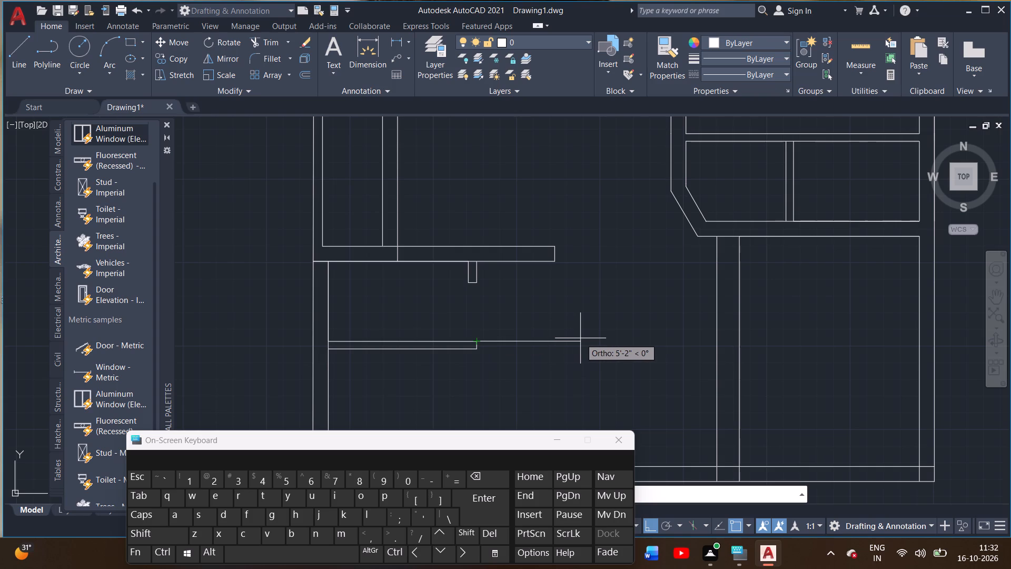
pyautogui.doubleClick(609, 342)
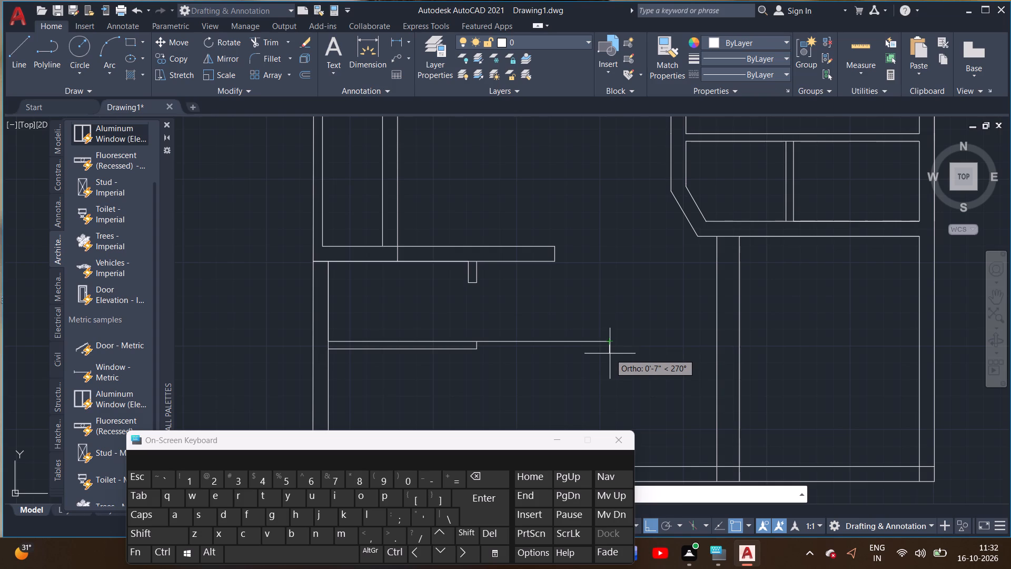
pyautogui.write('4.5')
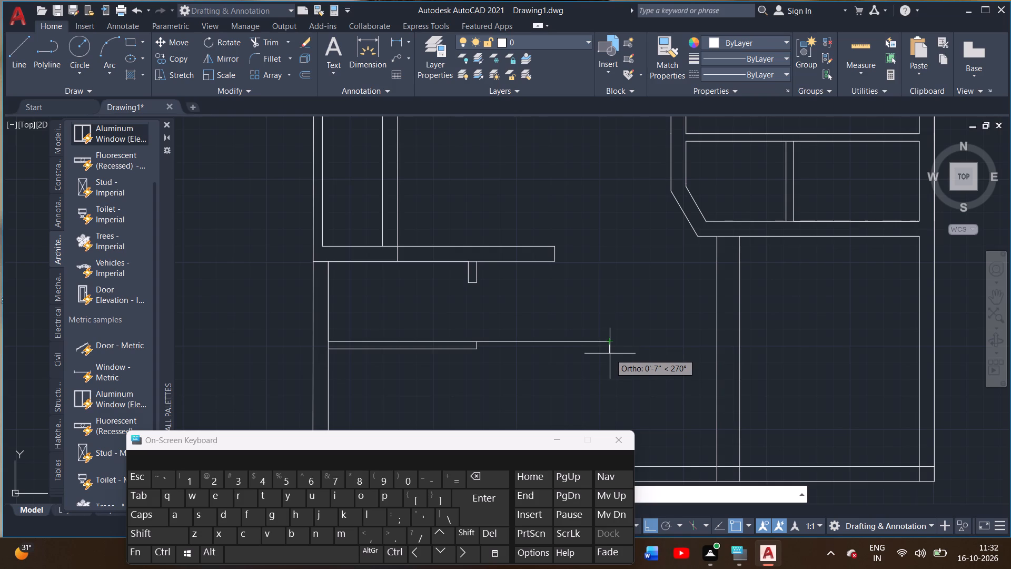
pyautogui.hotkey('shift', '"')
pyautogui.press('Return')
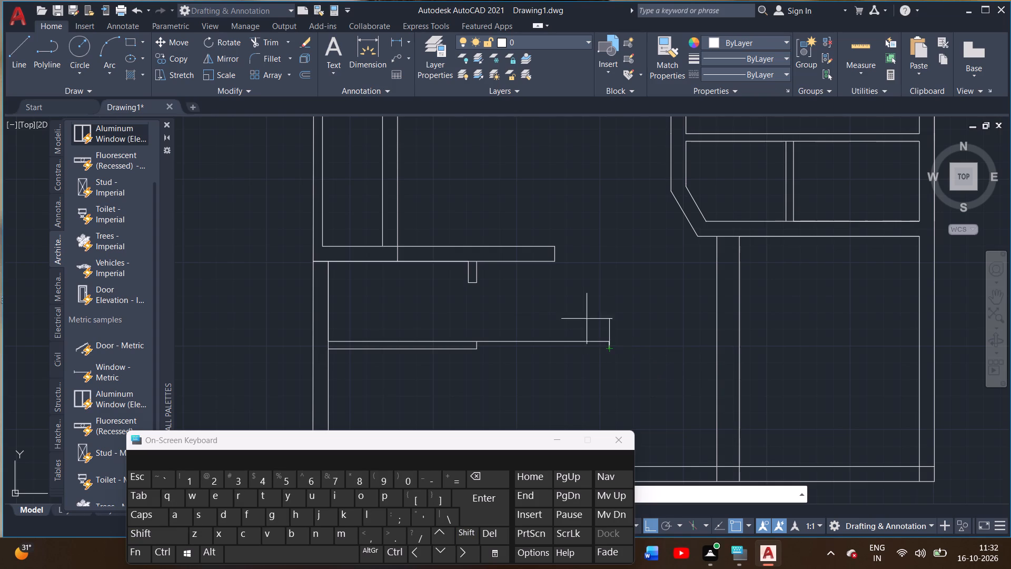
pyautogui.scroll(2, 468, 345)
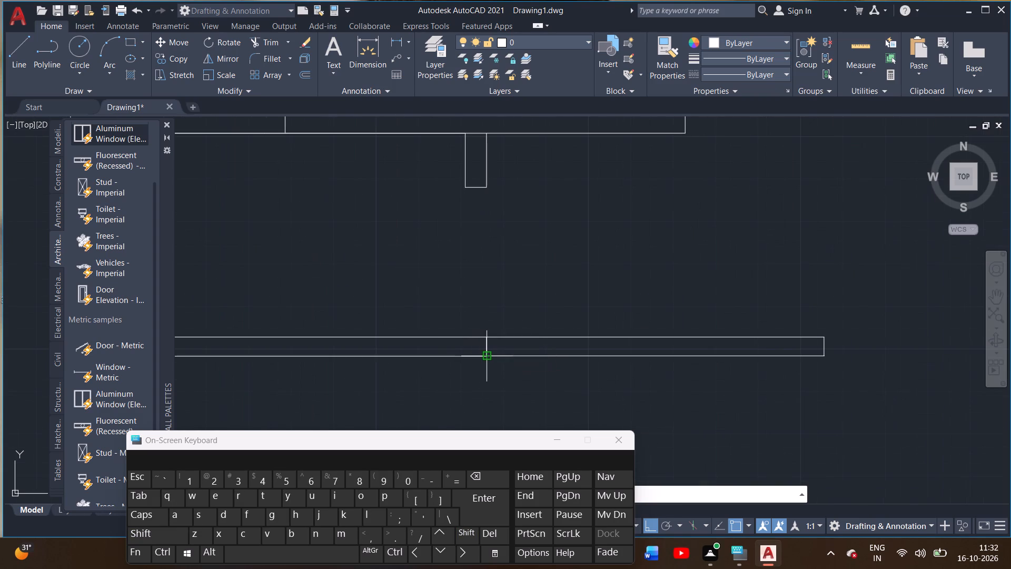
pyautogui.click(487, 358)
pyautogui.rightClick(487, 358)
pyautogui.click(507, 360)
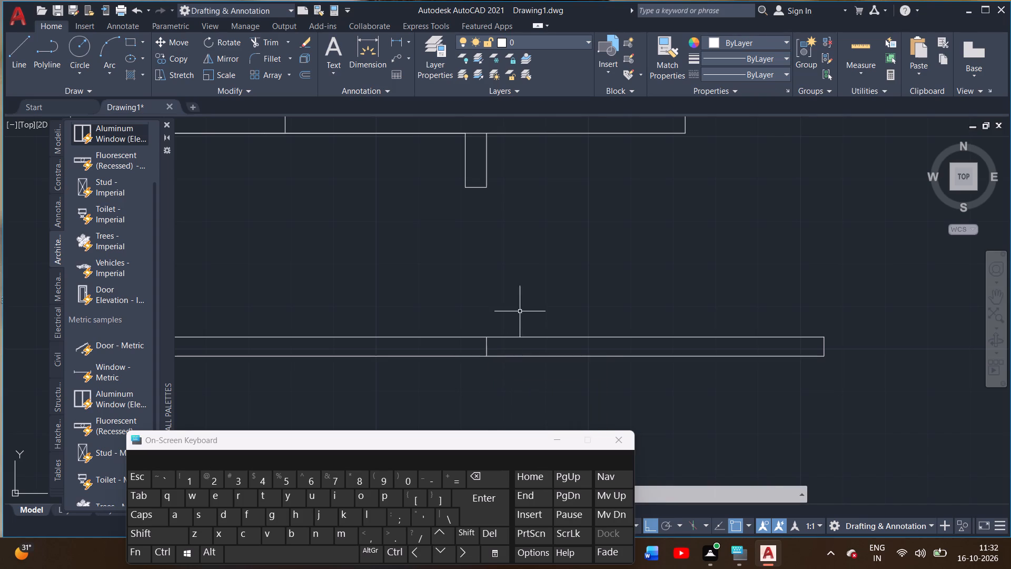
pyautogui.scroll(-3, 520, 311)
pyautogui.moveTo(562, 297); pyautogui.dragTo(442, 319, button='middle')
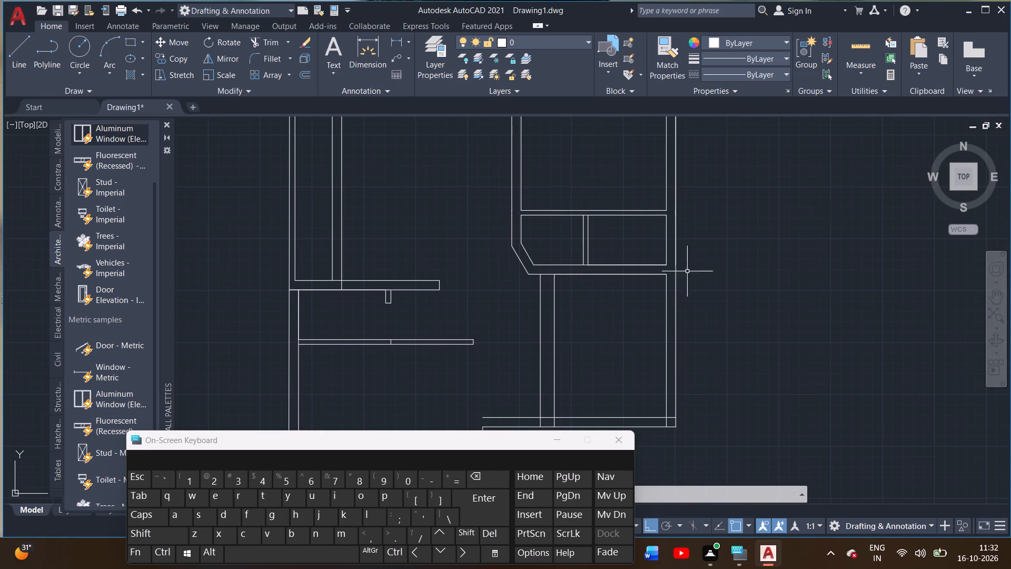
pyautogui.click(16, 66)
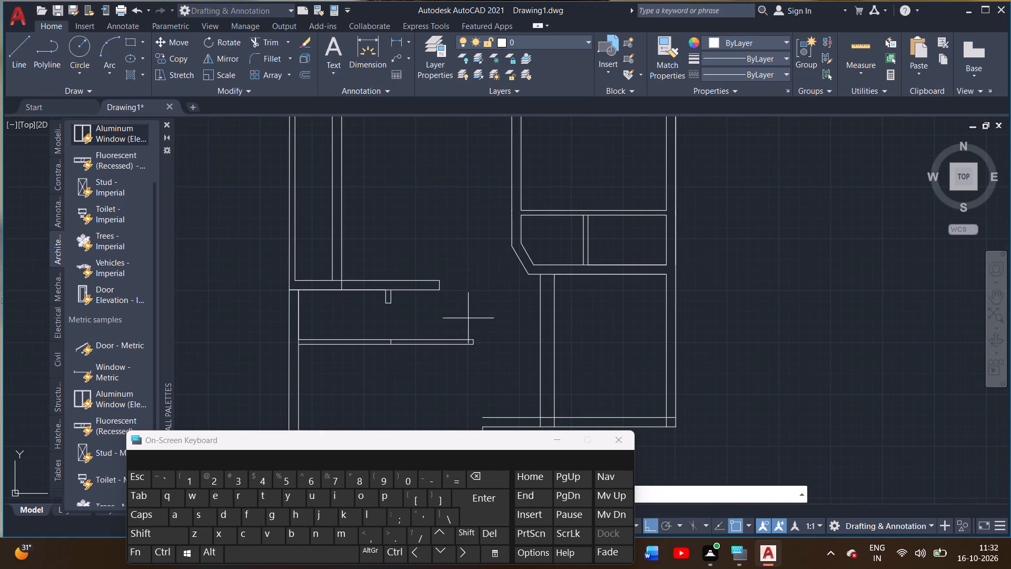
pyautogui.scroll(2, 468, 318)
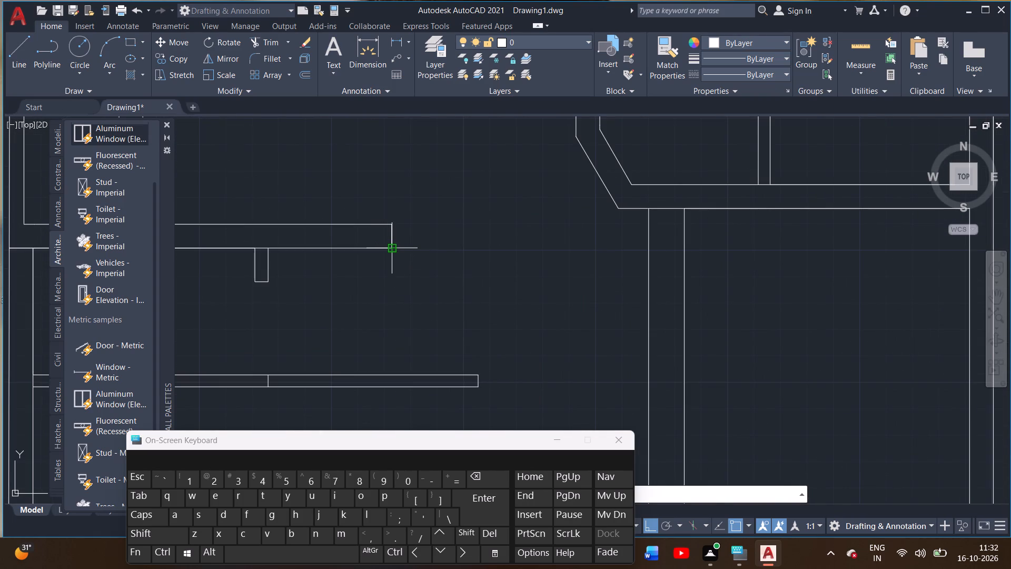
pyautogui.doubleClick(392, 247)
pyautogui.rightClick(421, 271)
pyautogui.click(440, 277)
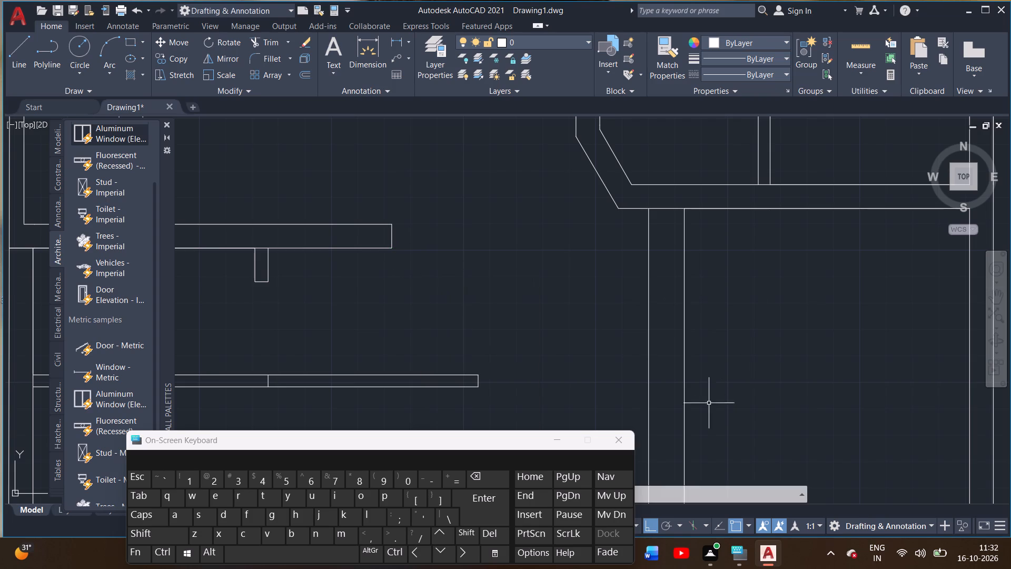
# Draw a line about 1'-1 1/2" up from the partition's upper end corner, continuing diagonally with Ortho off to the extended wall's lower end corner.
pyautogui.click(18, 58)
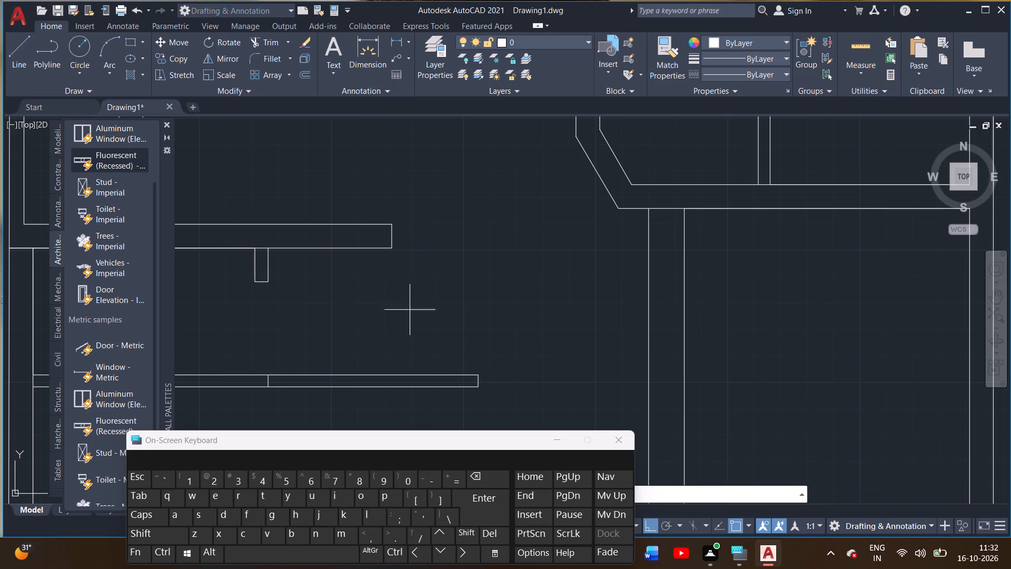
pyautogui.click(478, 374)
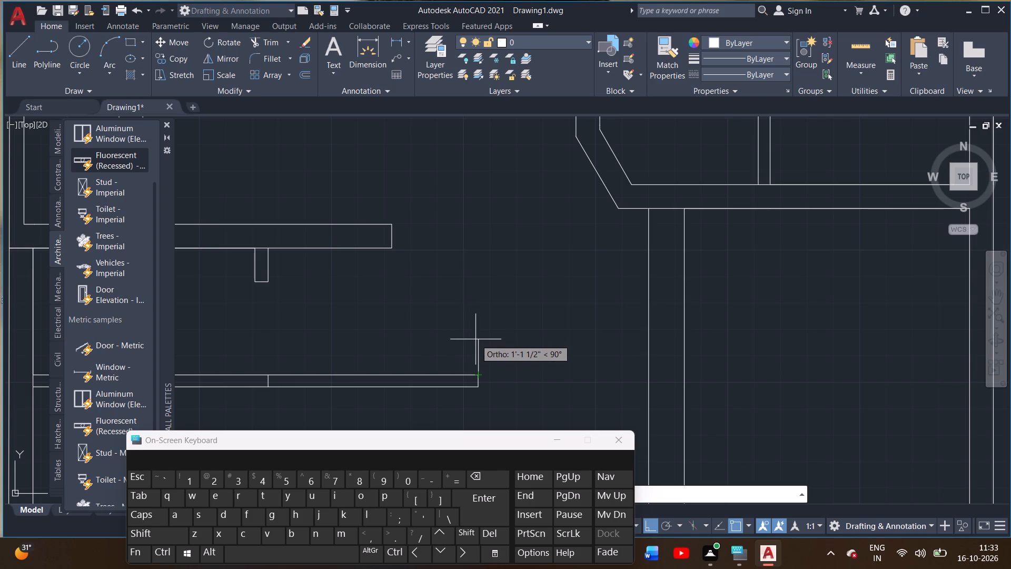
pyautogui.doubleClick(475, 339)
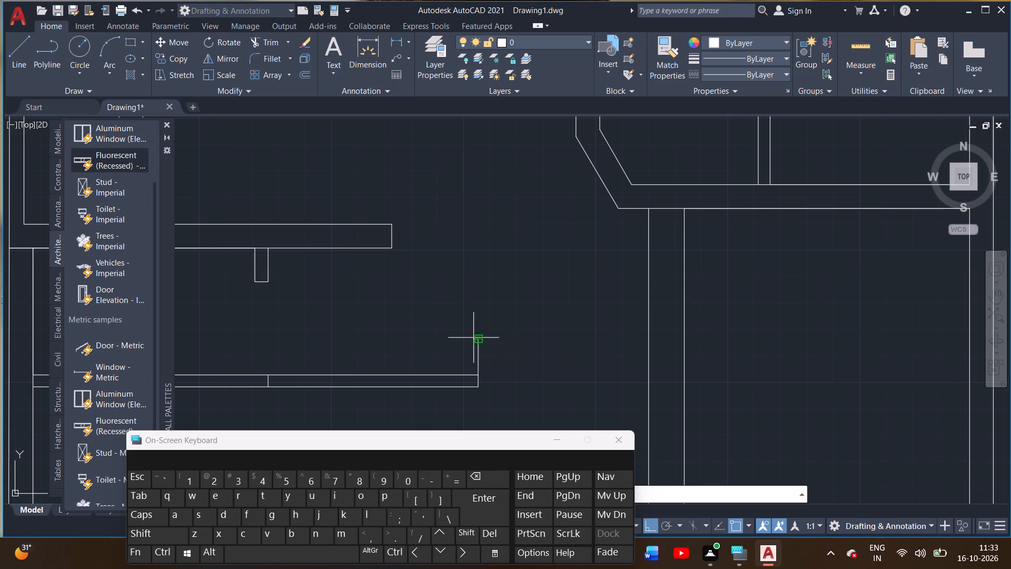
pyautogui.click(649, 523)
pyautogui.doubleClick(392, 248)
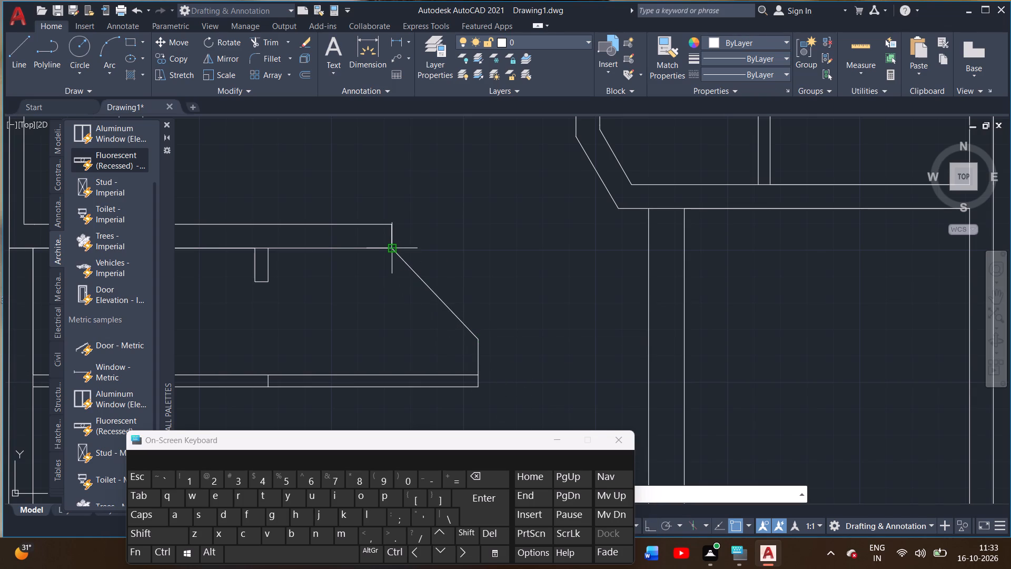
pyautogui.rightClick(395, 248)
pyautogui.click(425, 259)
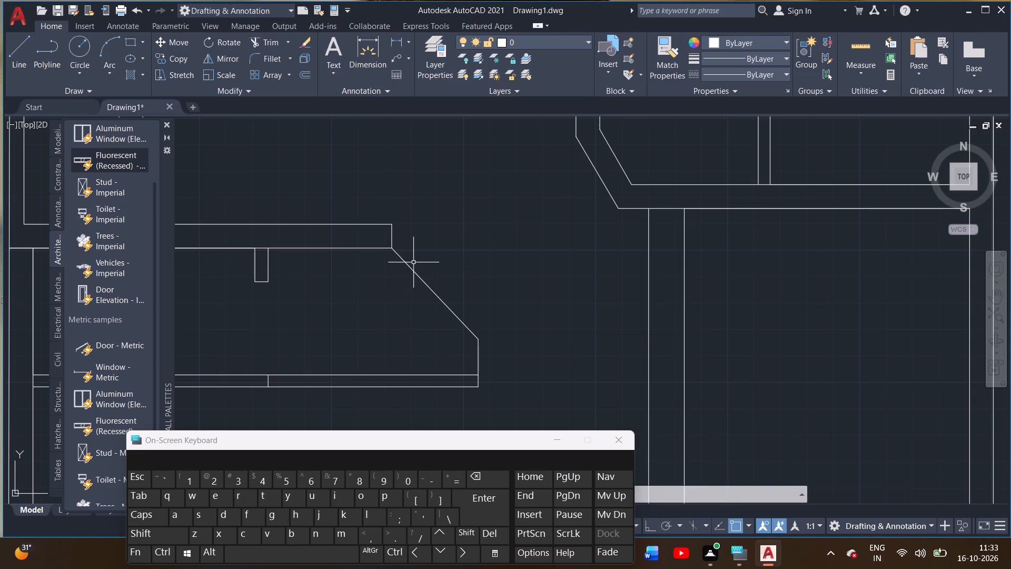
# From the partition's lower end corner, draw a line 9" outward, 1'-6" up, and diagonally with Ortho off to the extended wall's upper end corner.
pyautogui.click(8, 53)
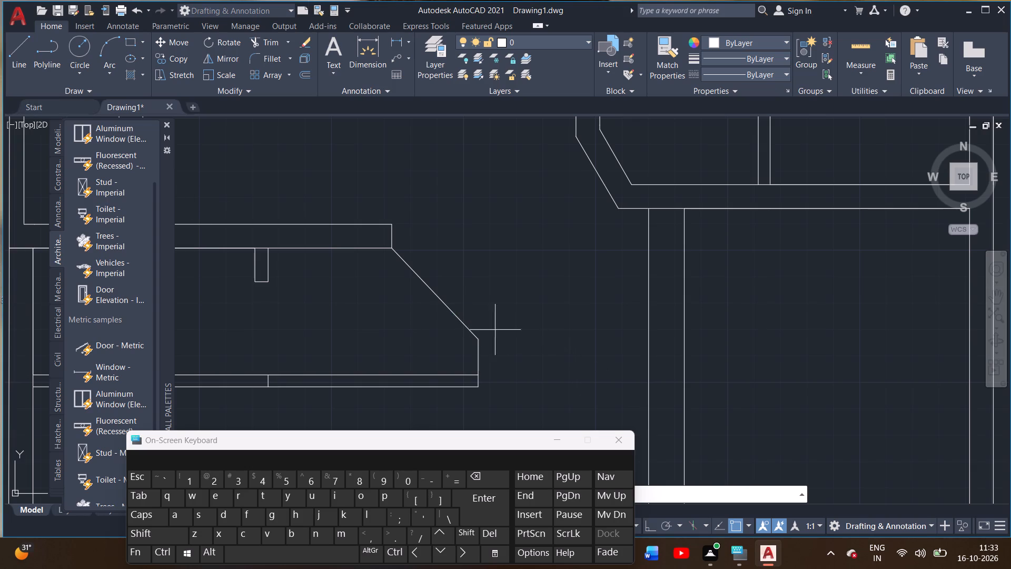
pyautogui.click(477, 388)
pyautogui.press('9')
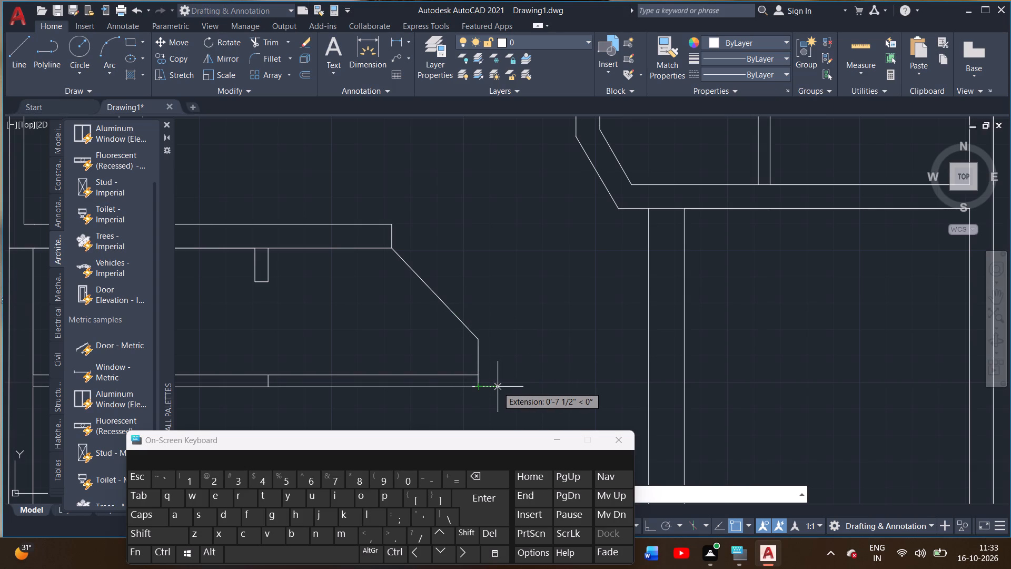
pyautogui.hotkey('shift', '"')
pyautogui.press('Return')
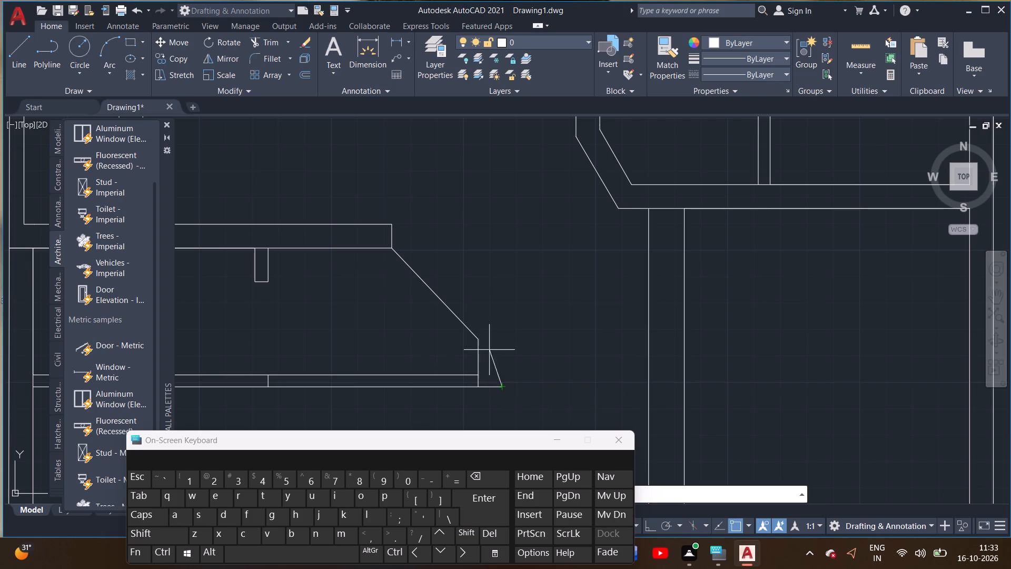
pyautogui.doubleClick(655, 531)
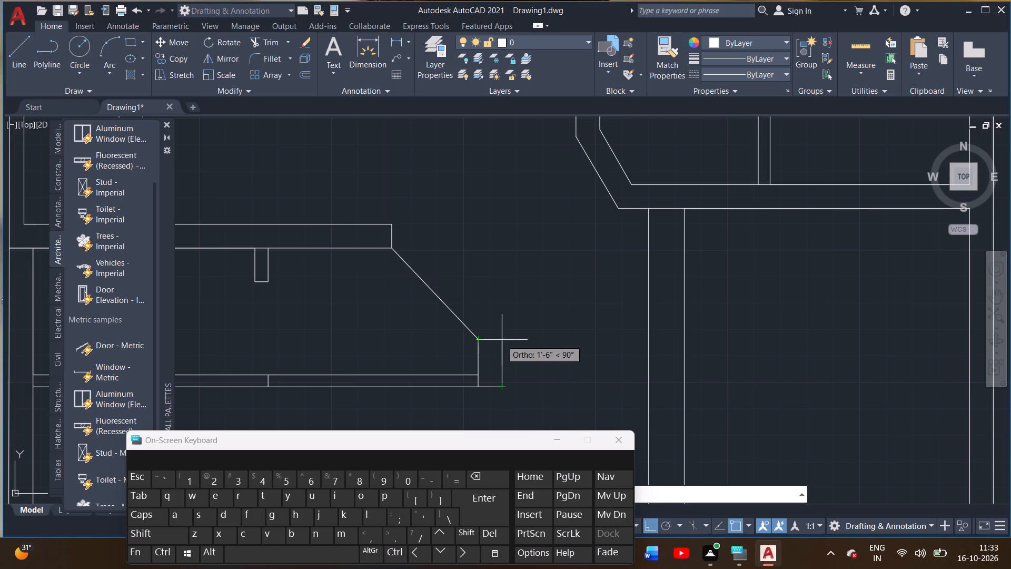
pyautogui.click(502, 339)
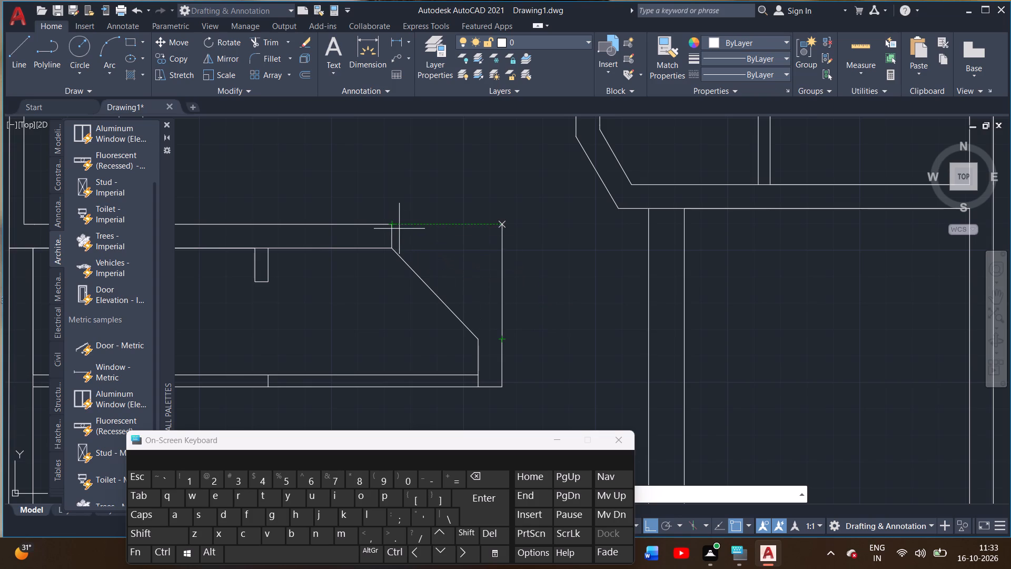
pyautogui.click(649, 532)
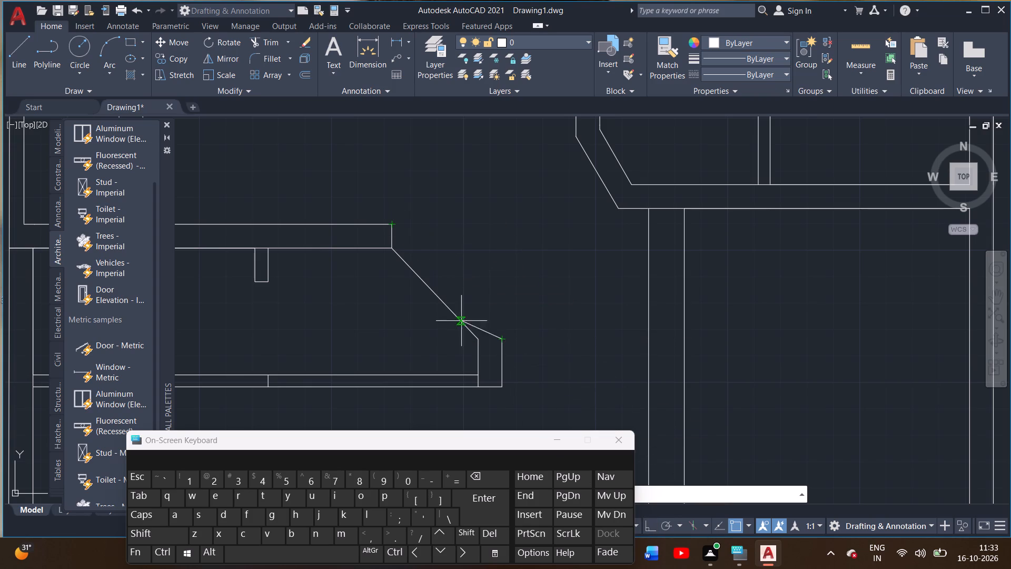
pyautogui.scroll(2, 393, 223)
pyautogui.doubleClick(387, 225)
pyautogui.rightClick(385, 225)
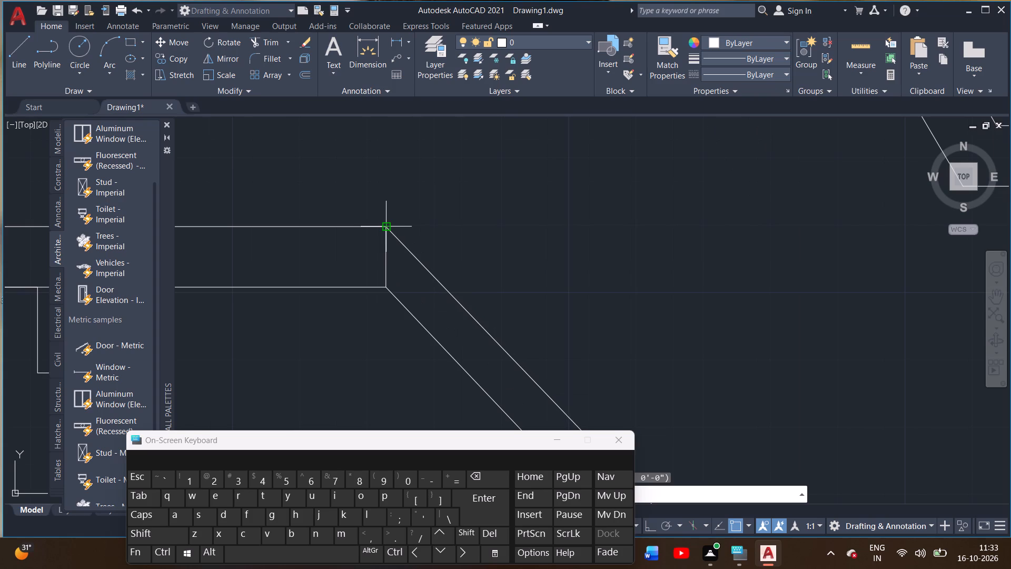
pyautogui.click(408, 235)
pyautogui.scroll(-3, 393, 347)
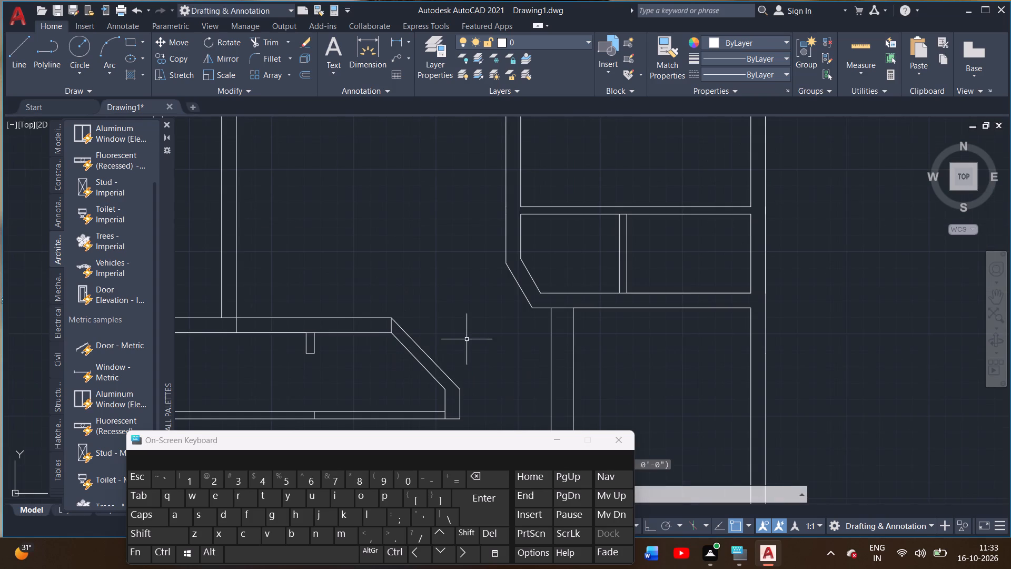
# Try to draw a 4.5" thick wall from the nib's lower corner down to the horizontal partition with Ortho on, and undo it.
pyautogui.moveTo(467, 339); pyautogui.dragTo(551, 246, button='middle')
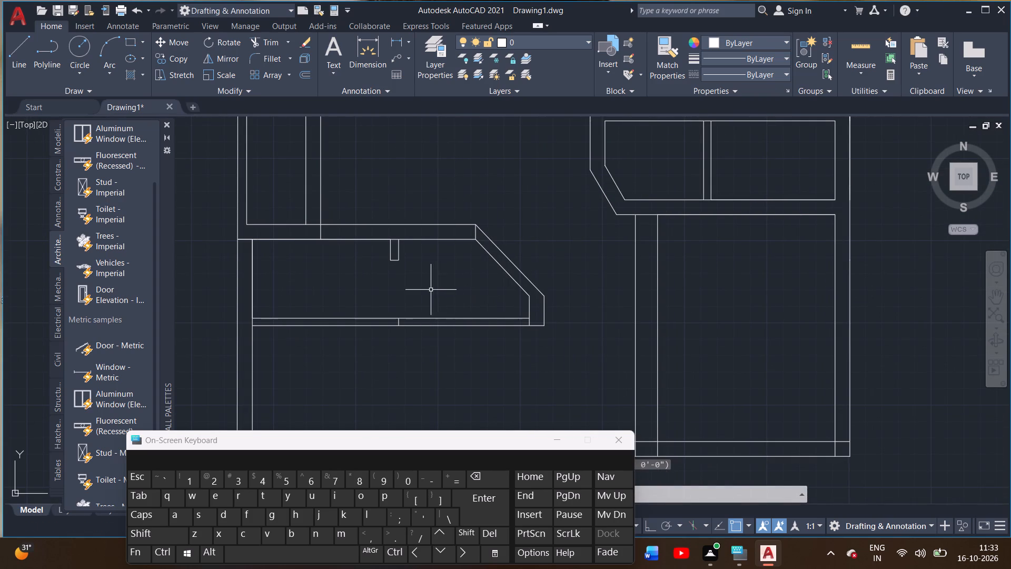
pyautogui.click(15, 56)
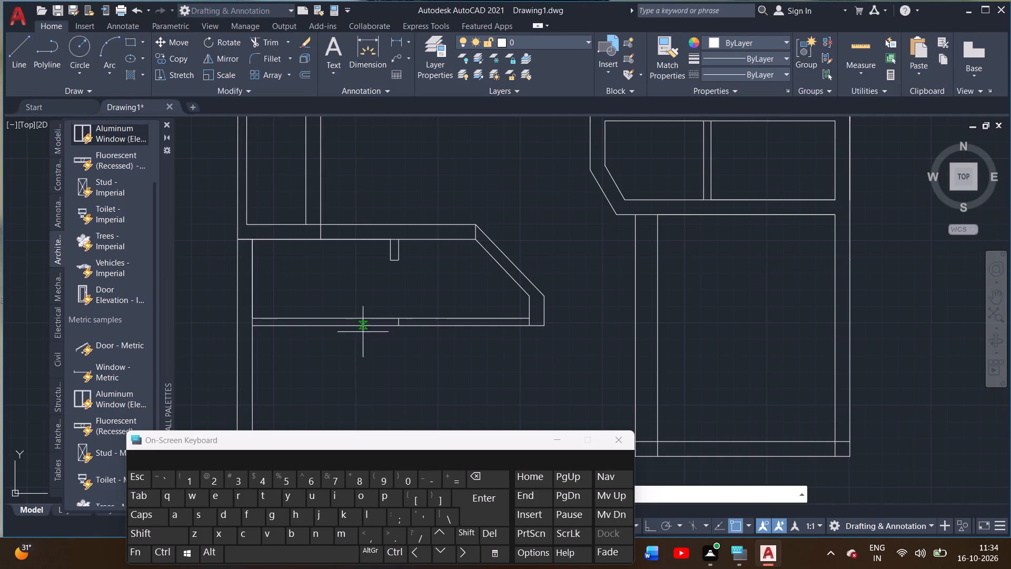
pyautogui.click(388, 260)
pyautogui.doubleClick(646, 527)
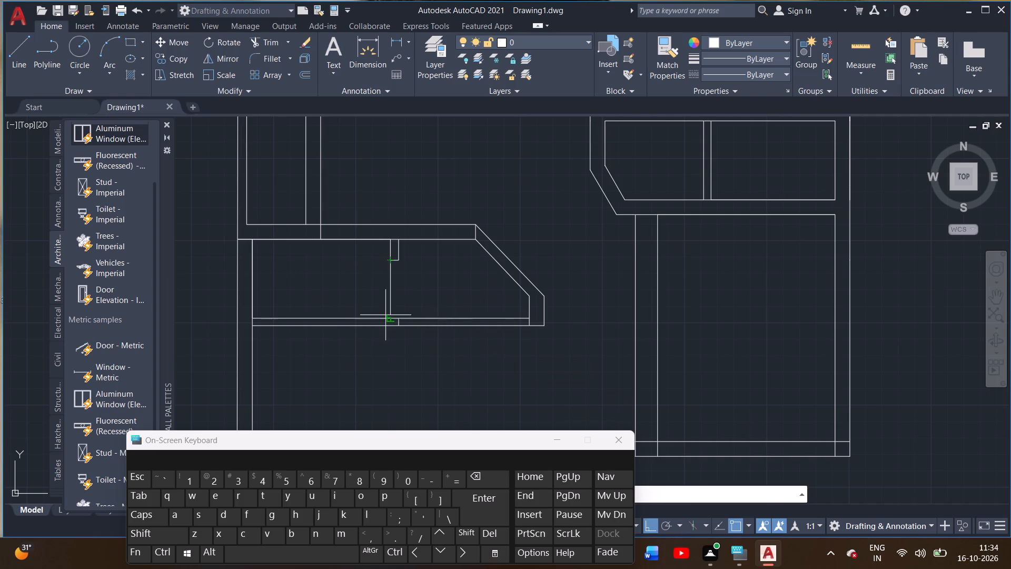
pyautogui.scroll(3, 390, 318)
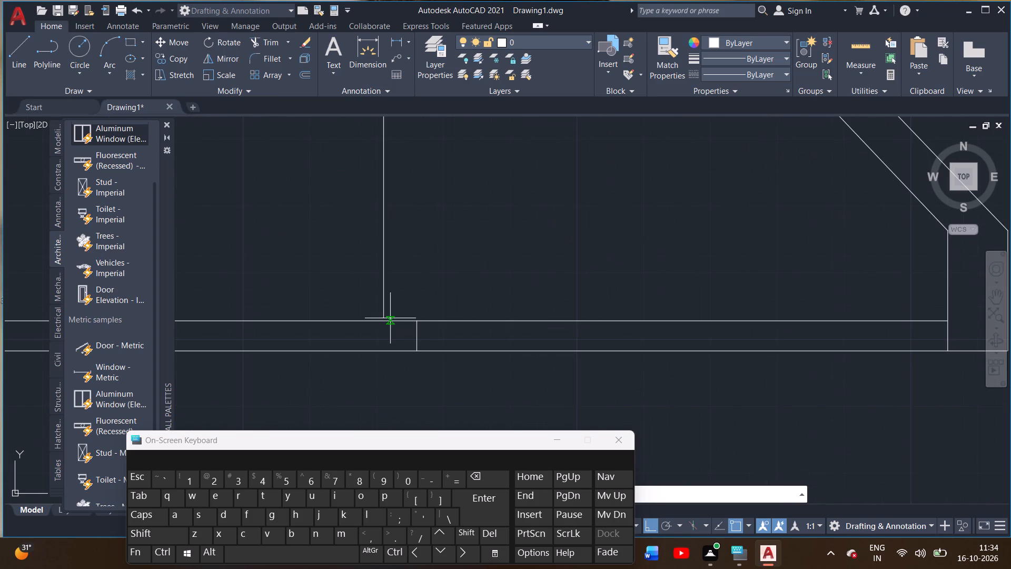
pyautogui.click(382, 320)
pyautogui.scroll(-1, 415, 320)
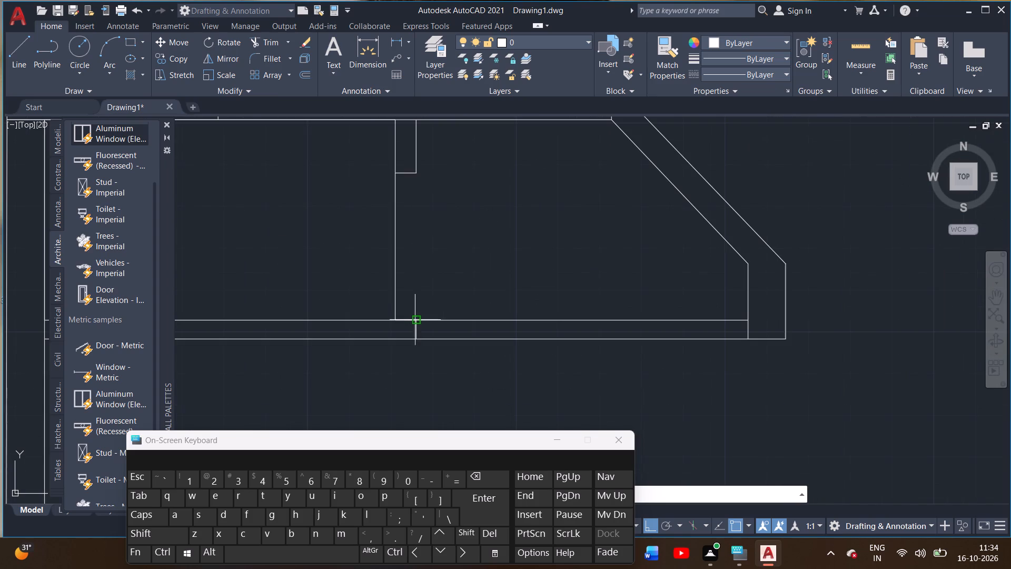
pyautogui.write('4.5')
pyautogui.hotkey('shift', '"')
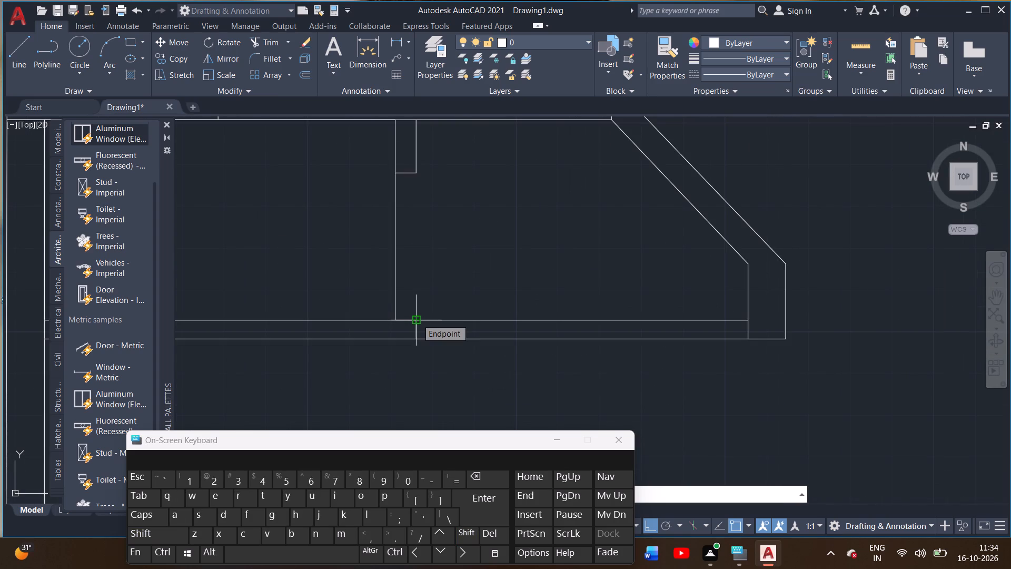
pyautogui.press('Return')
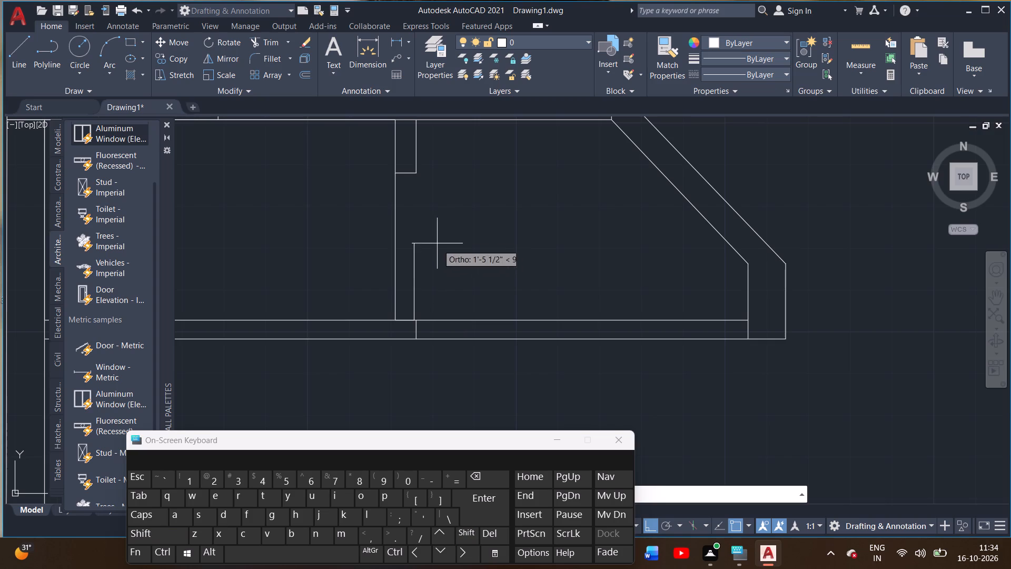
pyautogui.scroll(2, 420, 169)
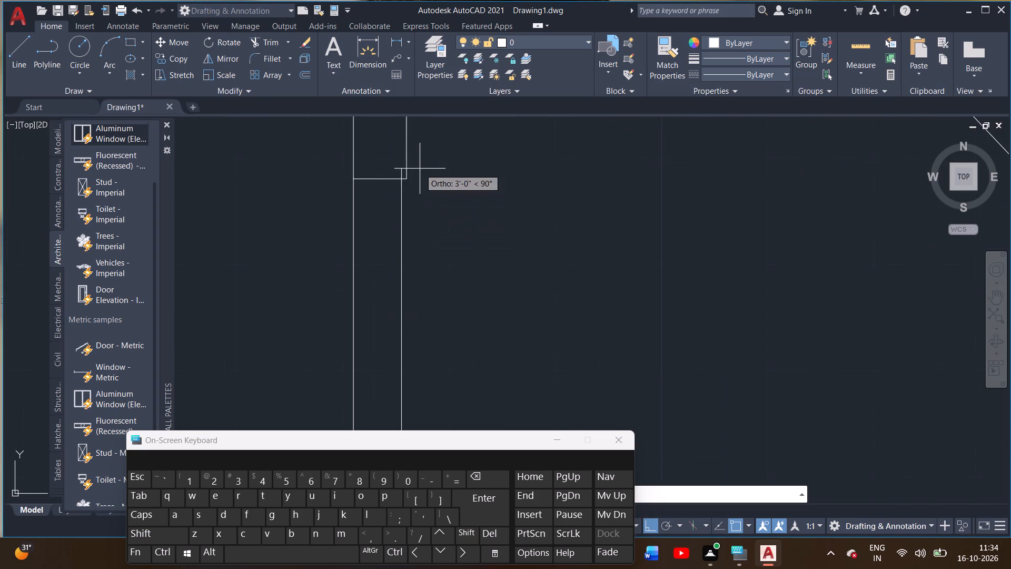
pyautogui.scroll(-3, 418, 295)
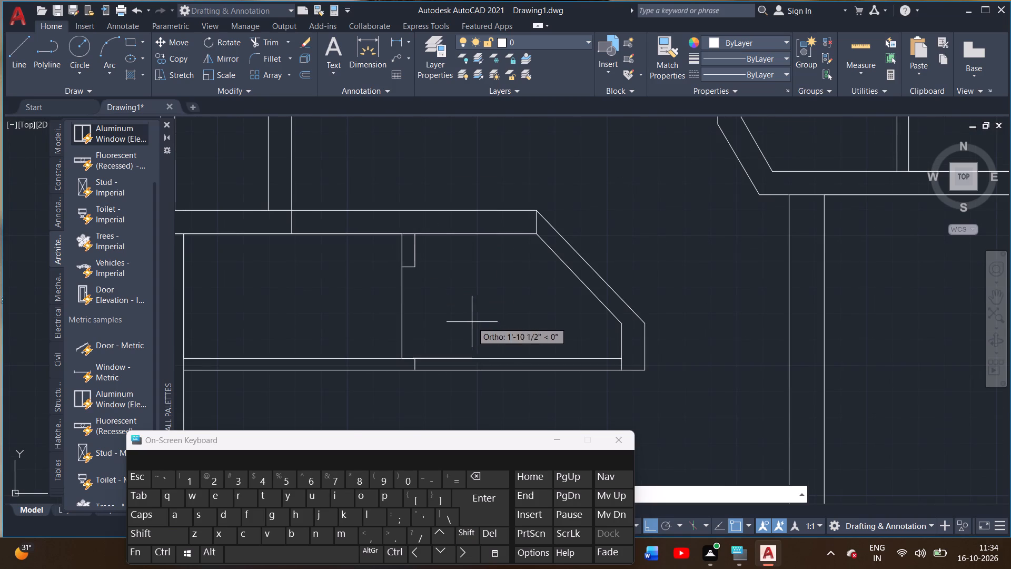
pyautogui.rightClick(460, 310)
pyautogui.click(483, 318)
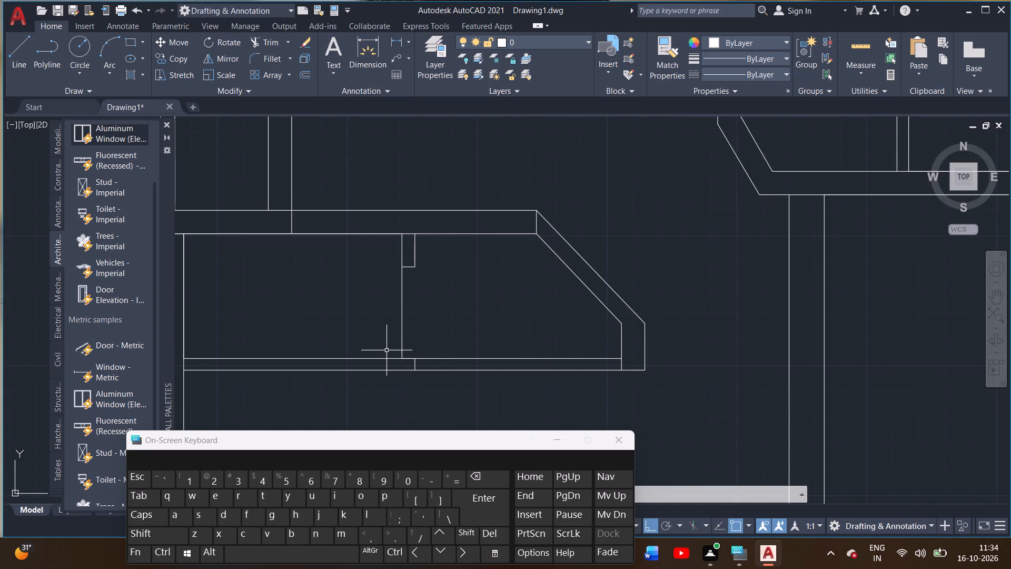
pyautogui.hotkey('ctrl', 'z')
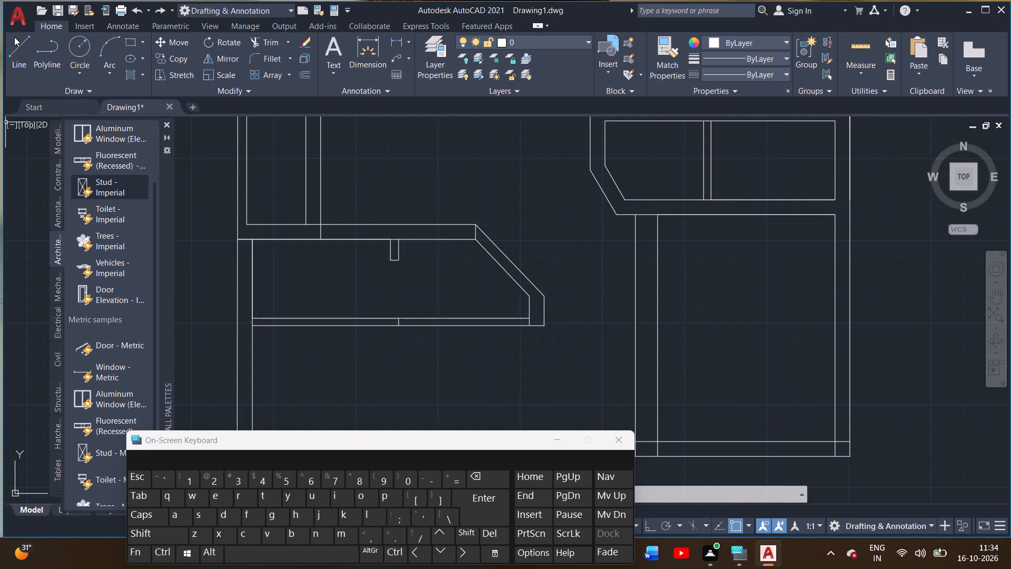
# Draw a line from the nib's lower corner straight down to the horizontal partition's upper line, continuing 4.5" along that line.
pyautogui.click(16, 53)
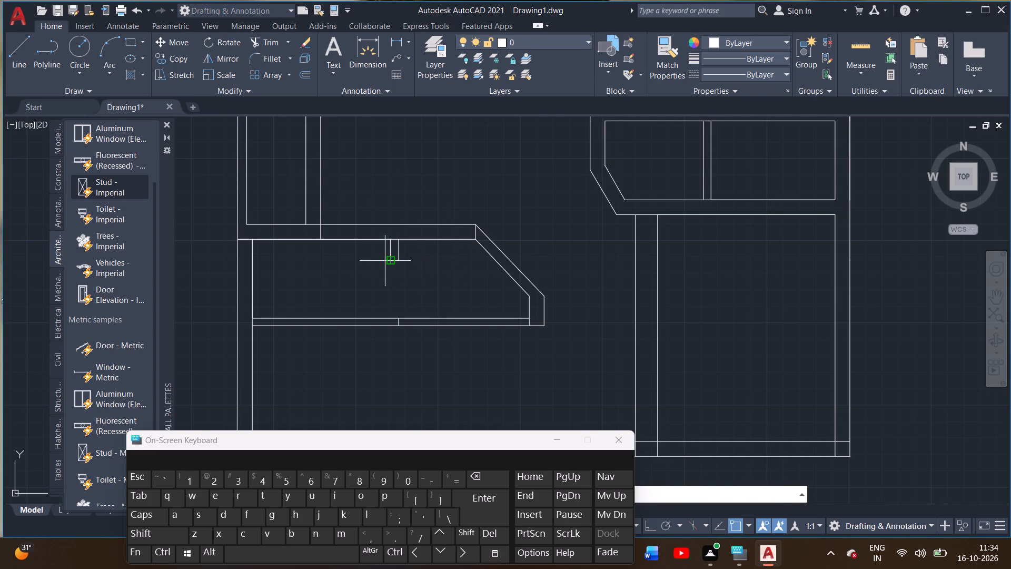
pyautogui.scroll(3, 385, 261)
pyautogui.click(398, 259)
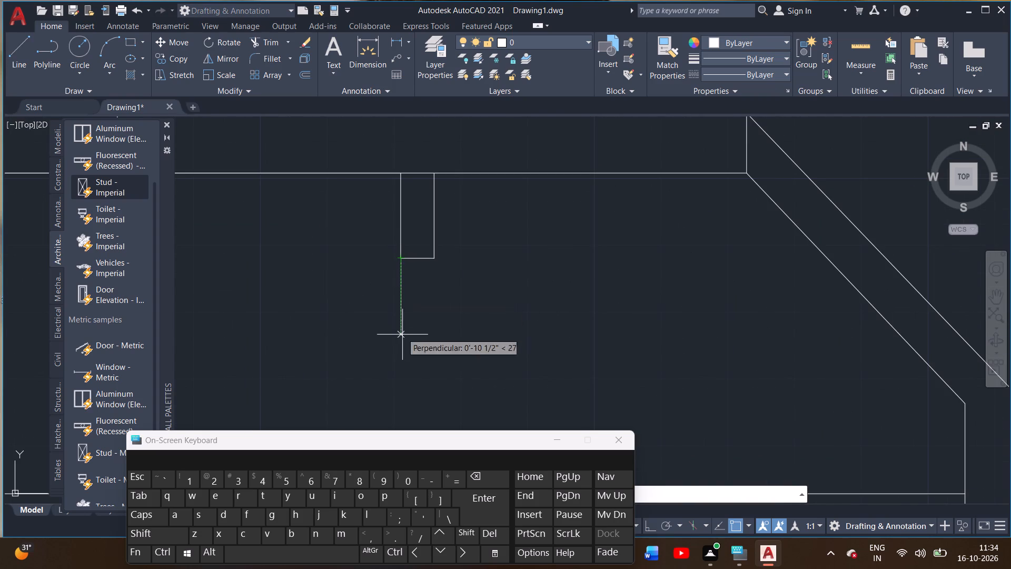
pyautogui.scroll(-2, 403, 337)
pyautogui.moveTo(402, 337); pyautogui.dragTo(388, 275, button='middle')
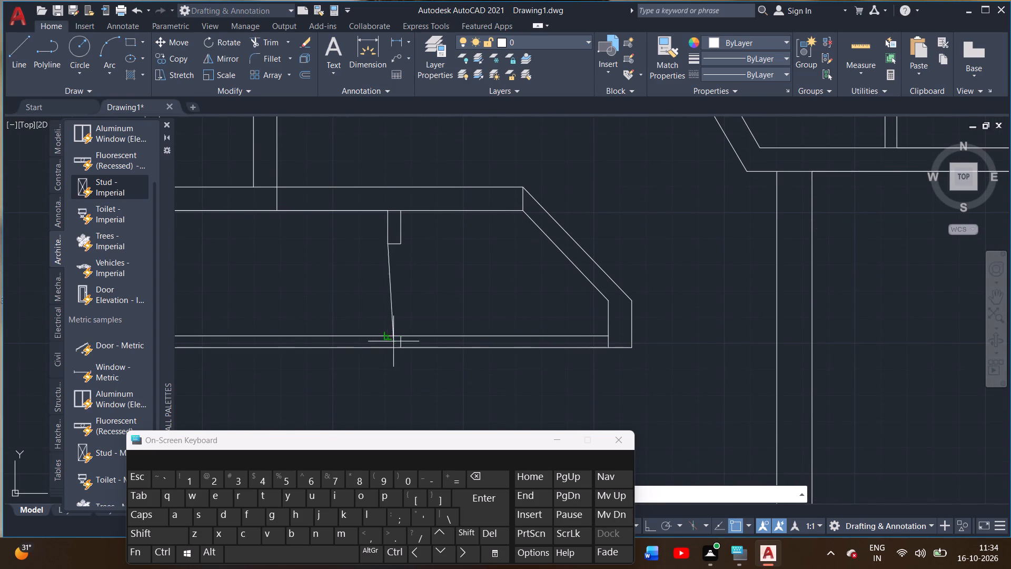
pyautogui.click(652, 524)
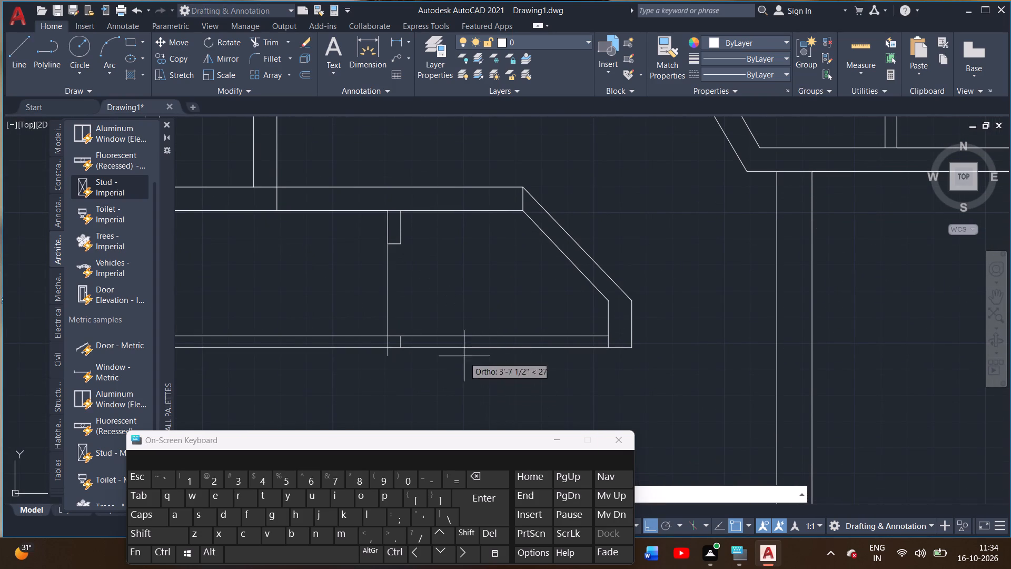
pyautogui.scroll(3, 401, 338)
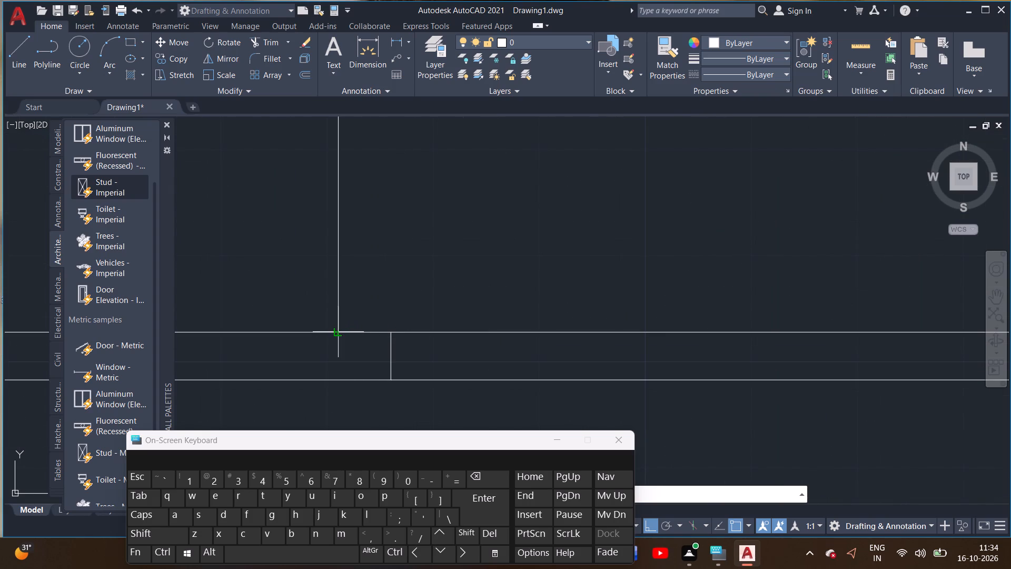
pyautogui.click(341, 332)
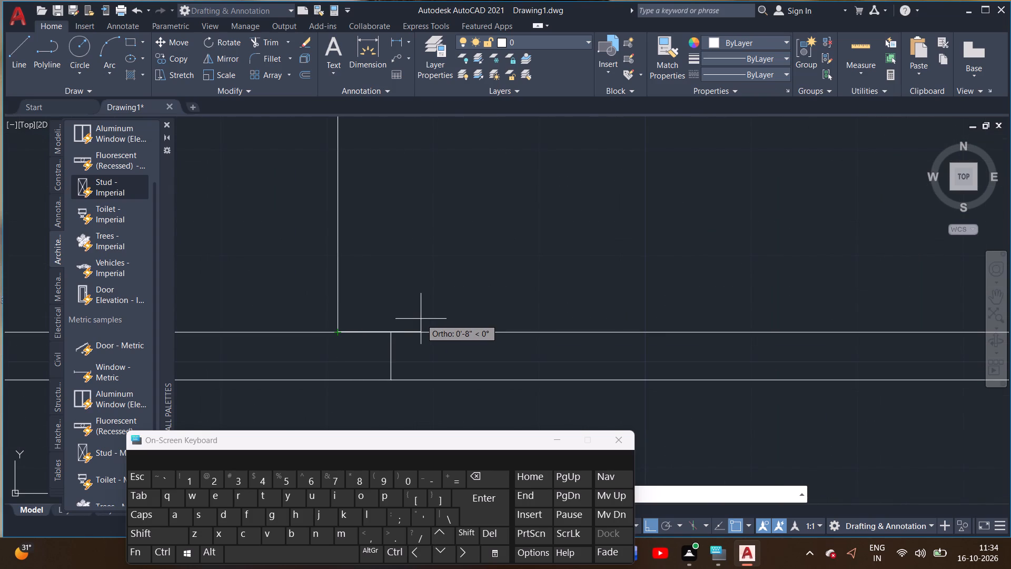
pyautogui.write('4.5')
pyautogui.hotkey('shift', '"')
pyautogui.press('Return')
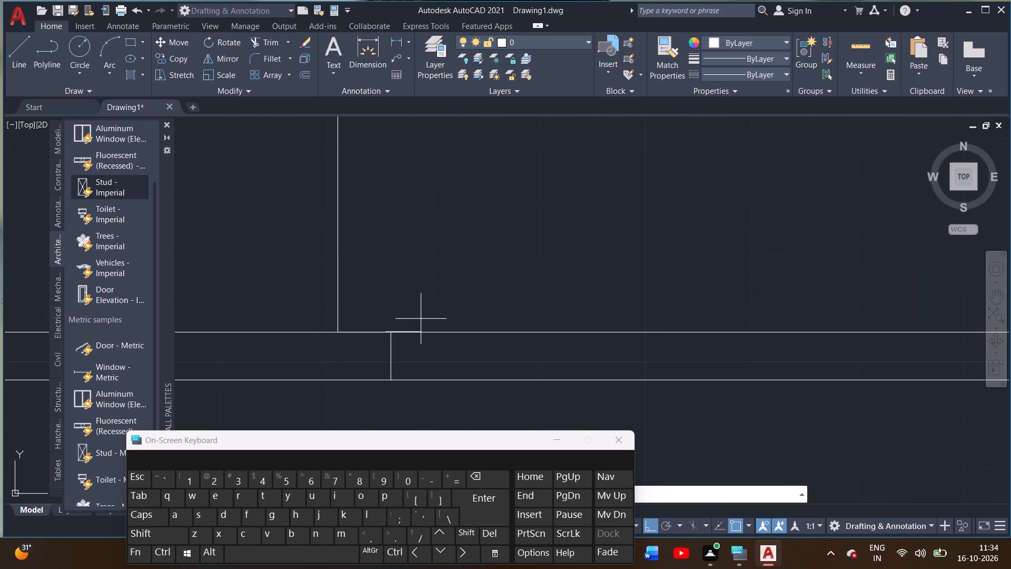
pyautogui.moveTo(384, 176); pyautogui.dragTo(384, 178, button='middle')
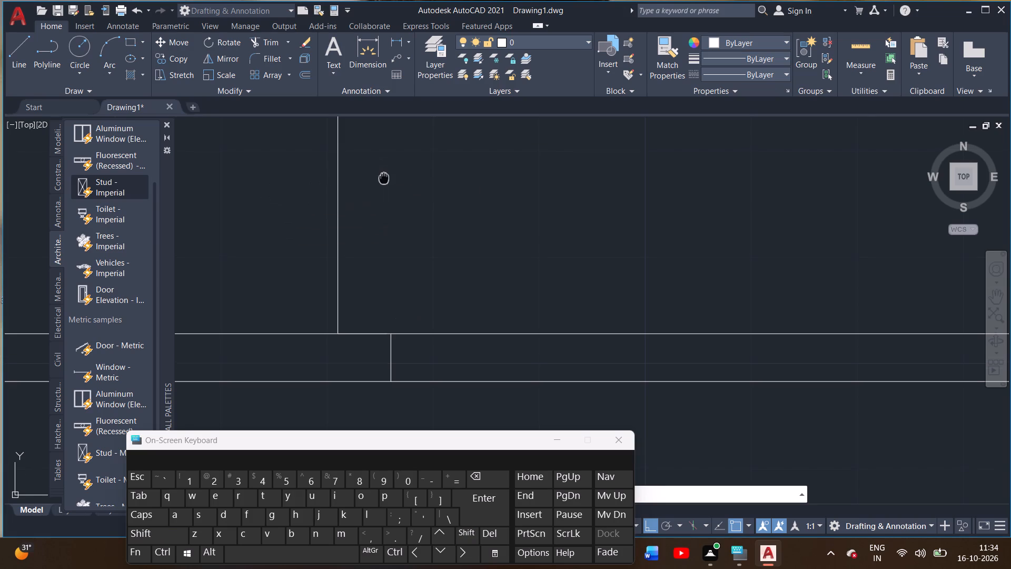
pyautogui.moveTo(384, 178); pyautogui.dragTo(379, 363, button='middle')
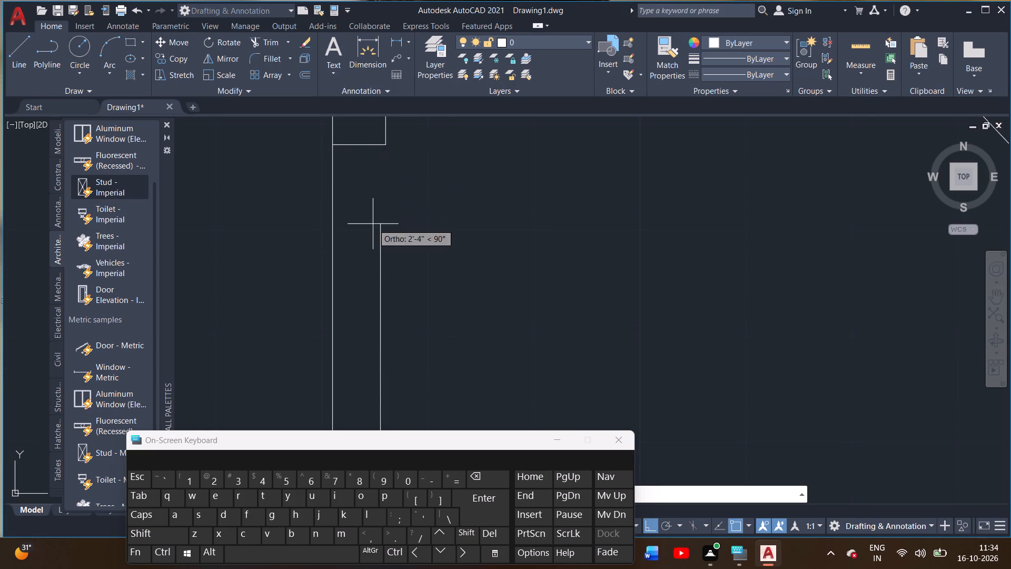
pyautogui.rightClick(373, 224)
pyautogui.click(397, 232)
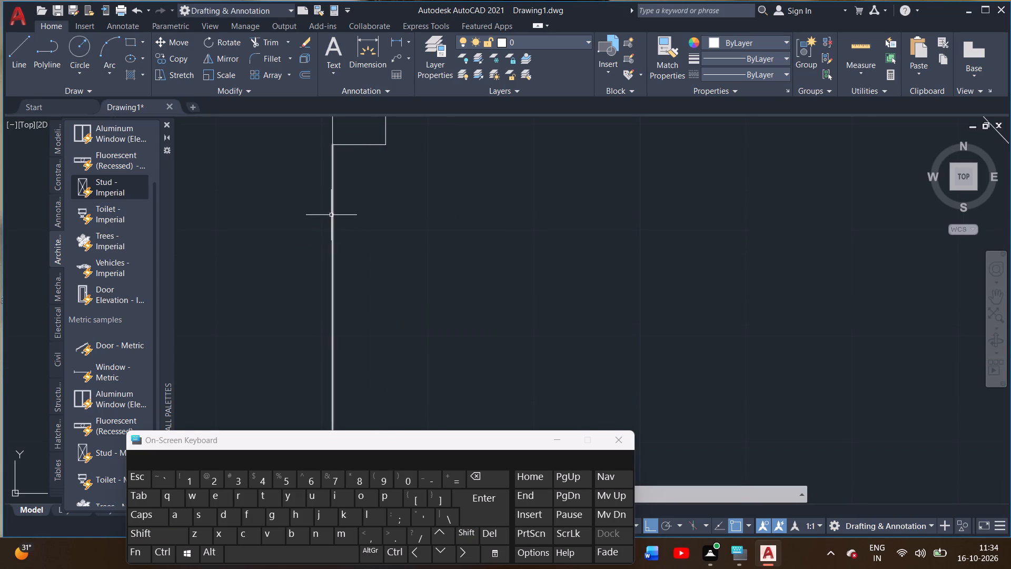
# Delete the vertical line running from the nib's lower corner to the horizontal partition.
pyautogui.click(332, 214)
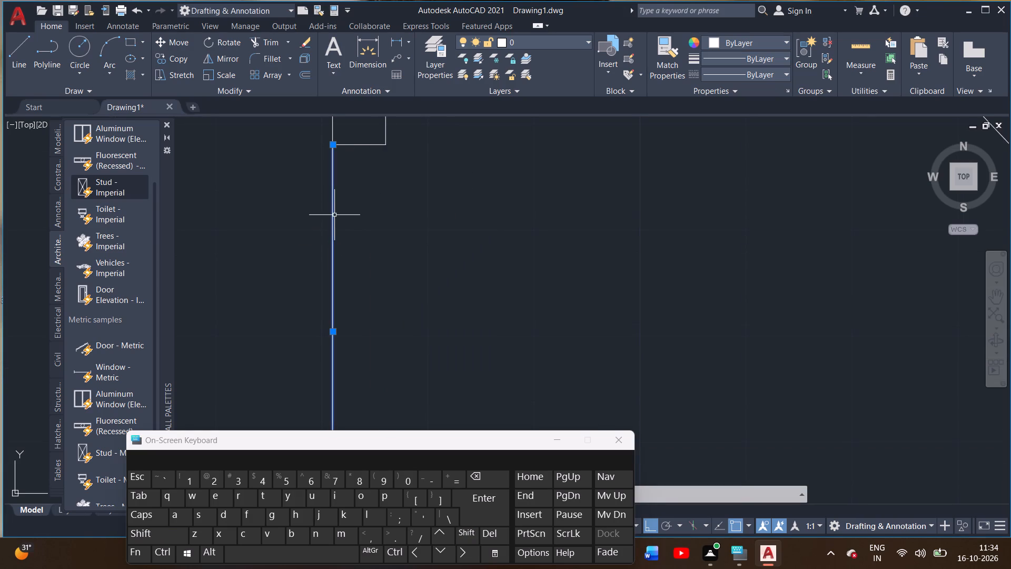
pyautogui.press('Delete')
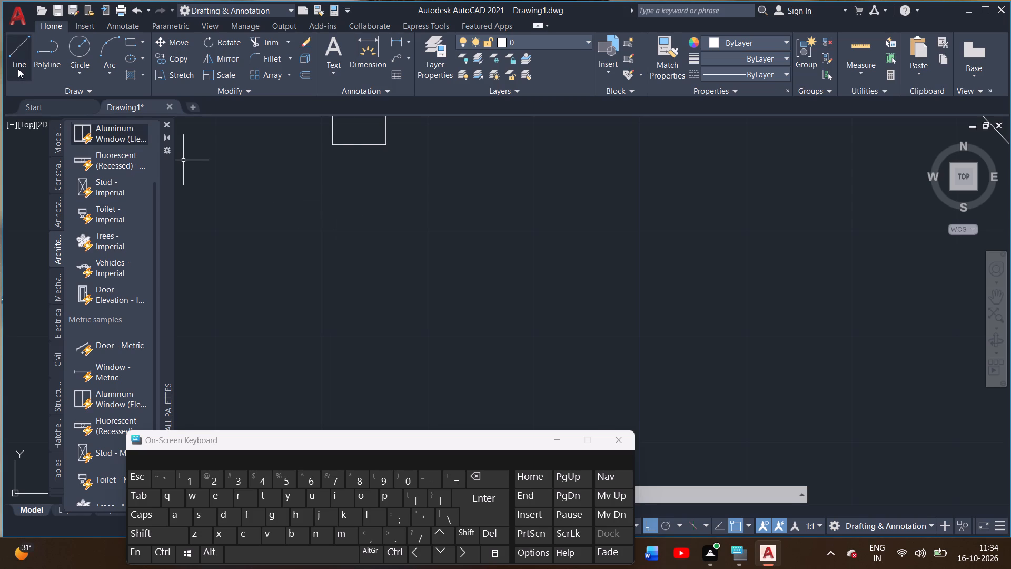
# Draw a line across the nib's lower edge, down to the horizontal partition's upper line, 5" back along it, and up to the nib's other corner.
pyautogui.click(18, 68)
pyautogui.click(332, 144)
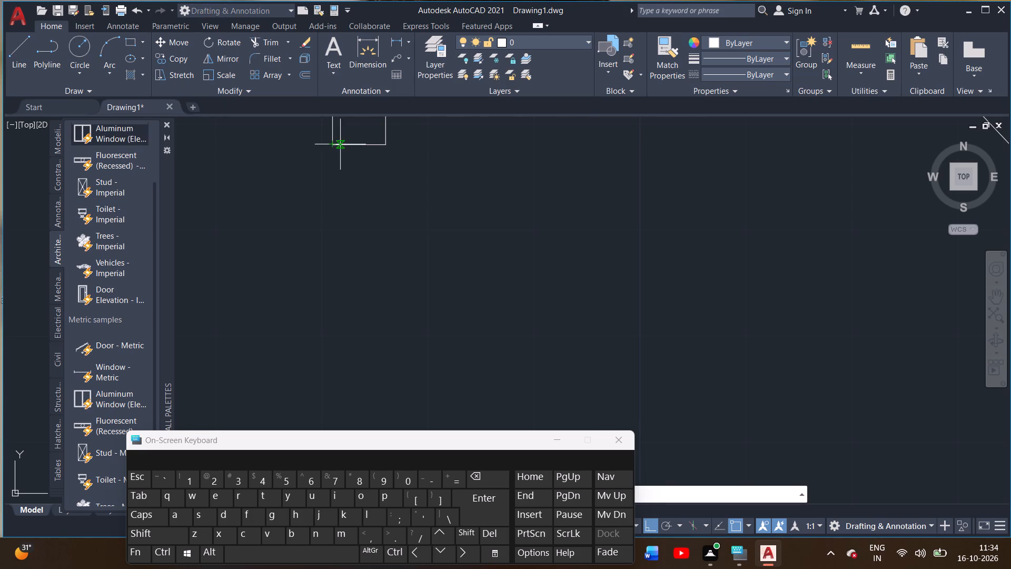
pyautogui.click(385, 145)
pyautogui.scroll(-2, 399, 239)
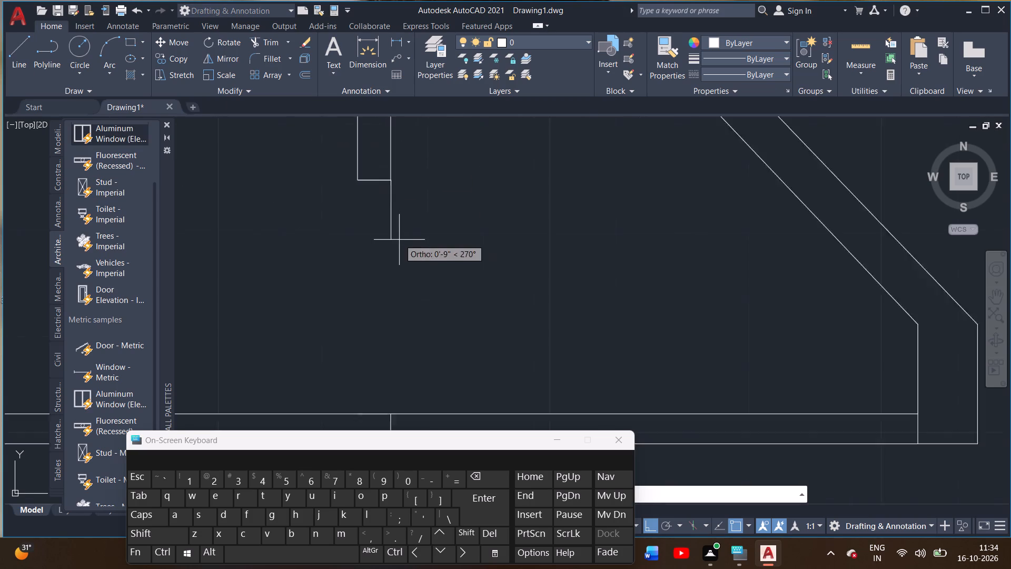
pyautogui.moveTo(399, 240); pyautogui.dragTo(386, 174, button='middle')
pyautogui.scroll(4, 382, 282)
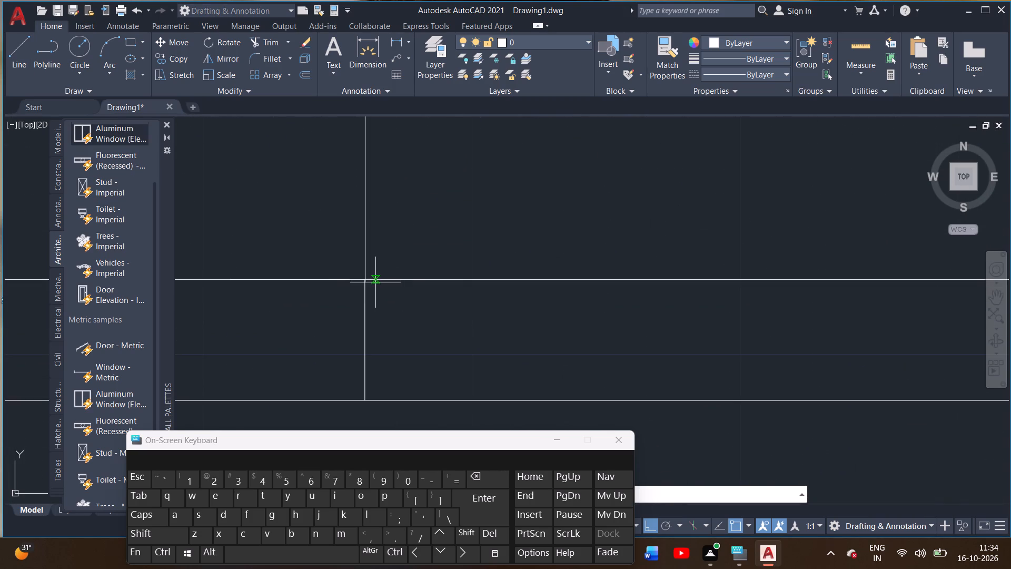
pyautogui.click(364, 276)
pyautogui.scroll(-3, 306, 277)
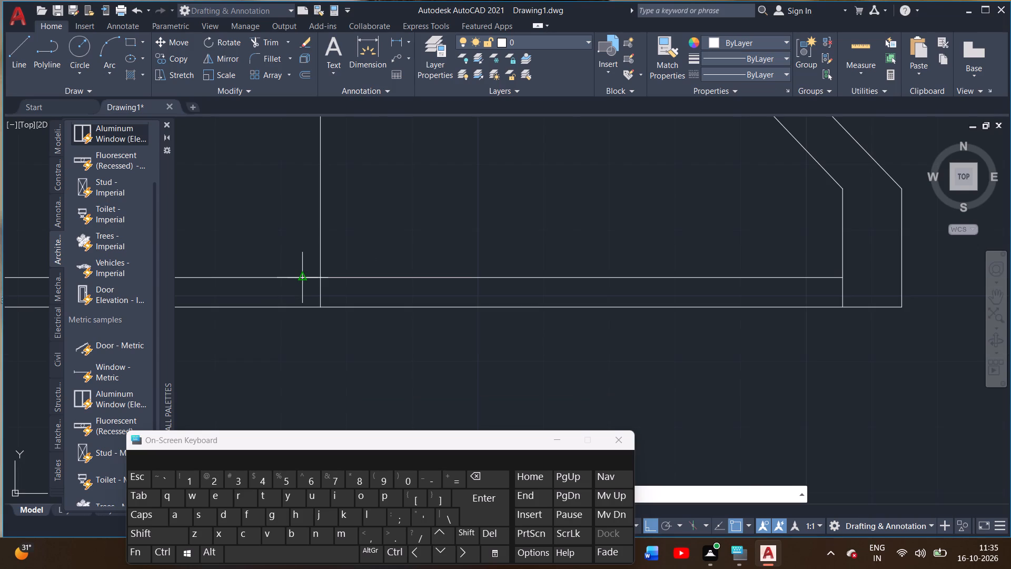
pyautogui.write('5"')
pyautogui.press('Return')
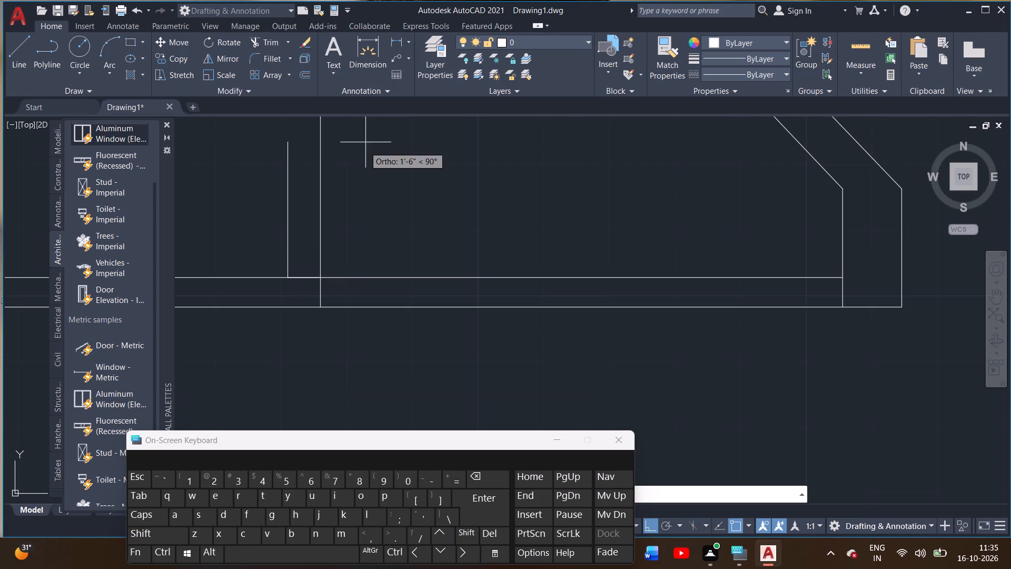
pyautogui.moveTo(283, 155); pyautogui.dragTo(299, 339, button='middle')
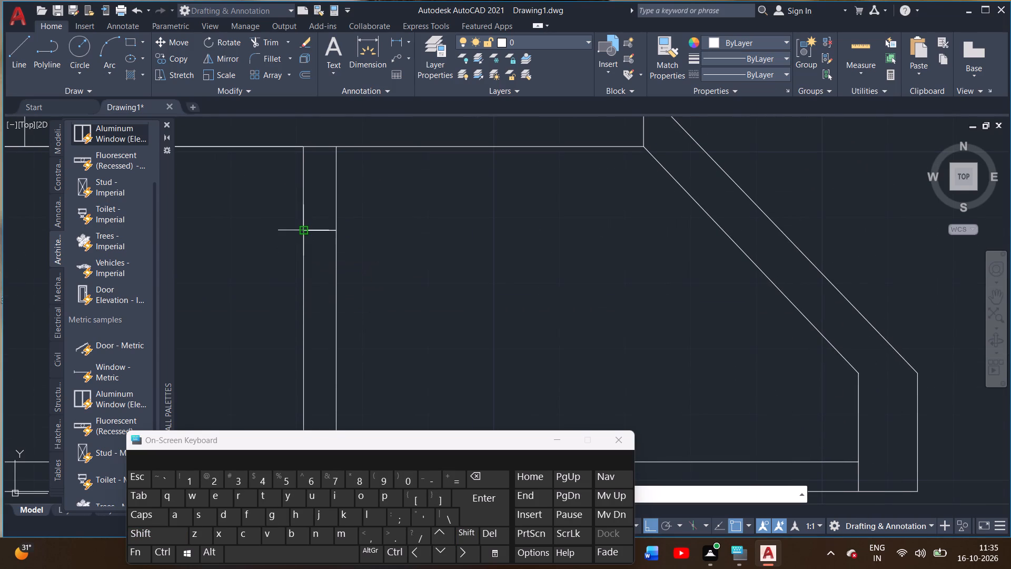
pyautogui.click(300, 231)
pyautogui.rightClick(276, 271)
pyautogui.click(287, 277)
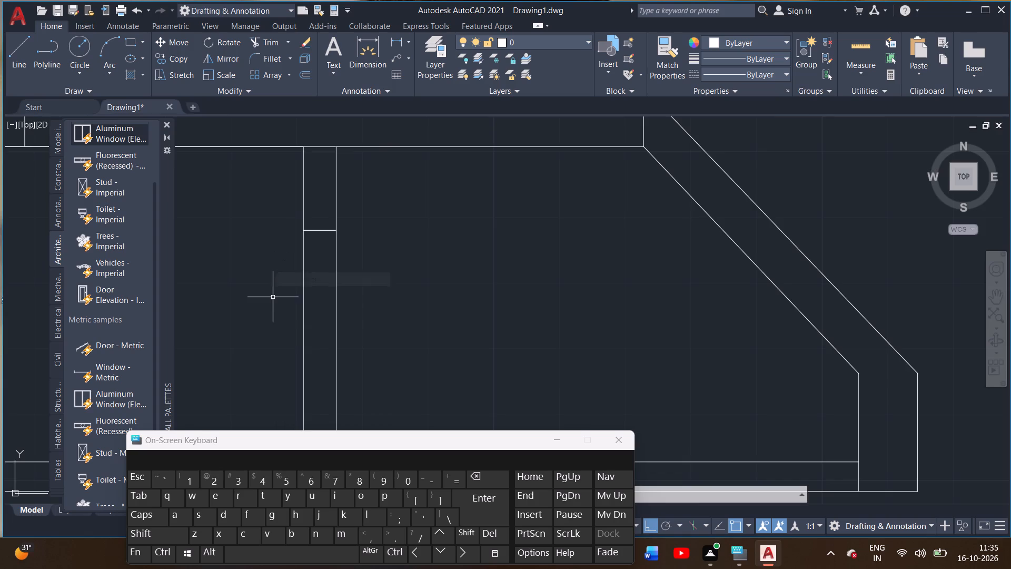
# Trim the upper vertical wall's junction with the horizontal wall, removing the stub crossing that wall and the line segment closing the opening.
pyautogui.scroll(-4, 273, 297)
pyautogui.moveTo(332, 291); pyautogui.dragTo(373, 271, button='middle')
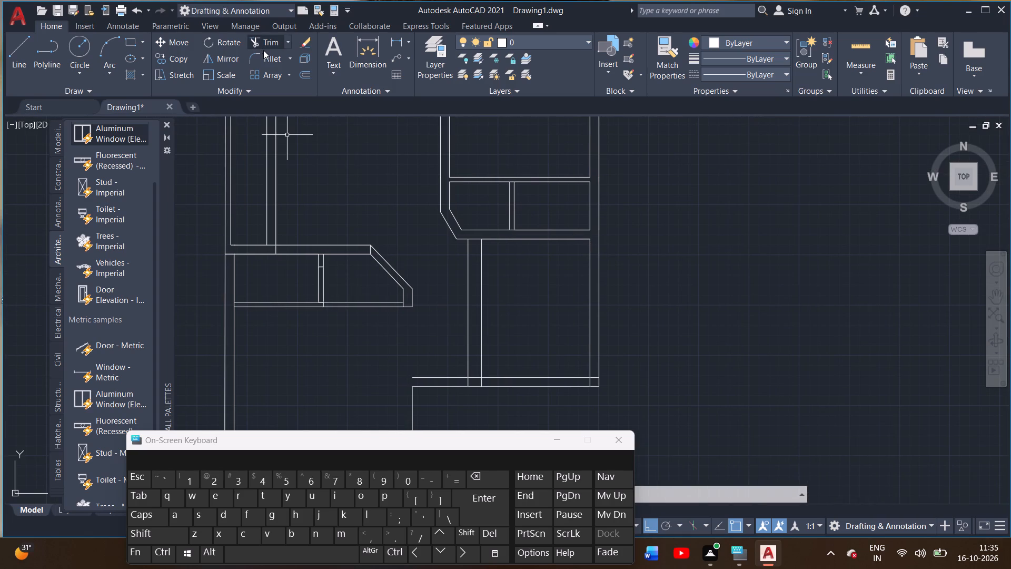
pyautogui.click(262, 44)
pyautogui.scroll(3, 254, 244)
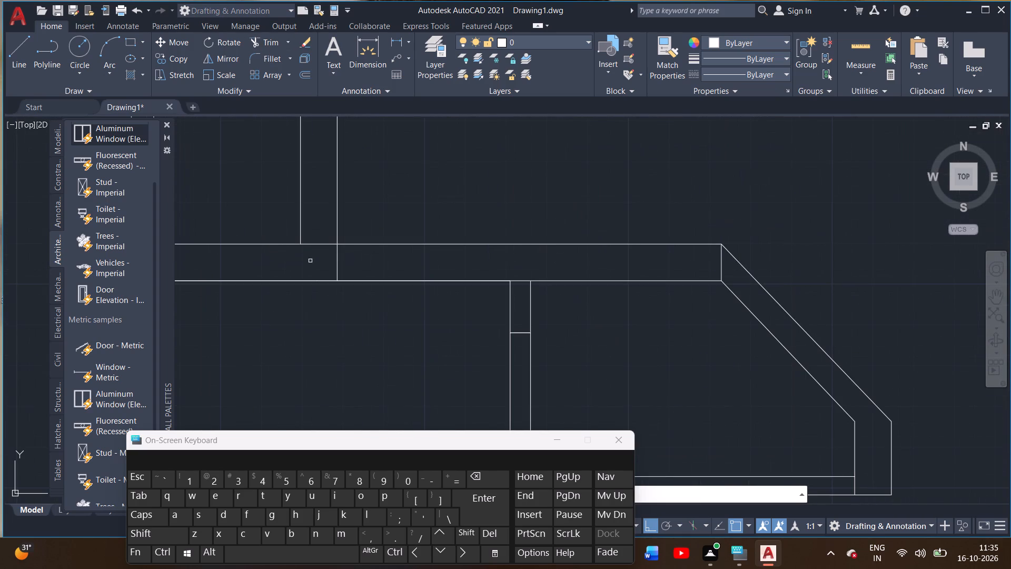
pyautogui.click(337, 265)
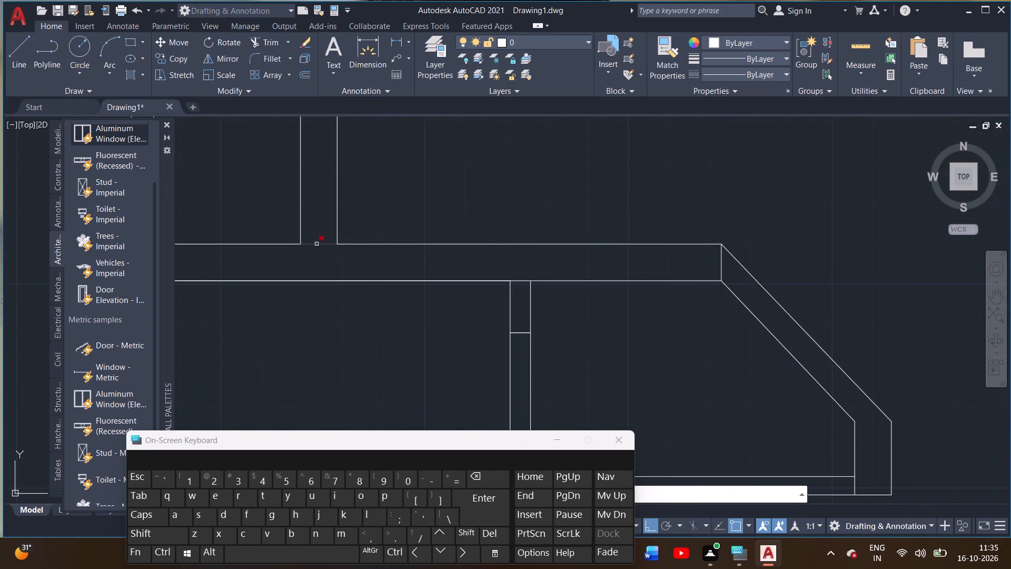
pyautogui.click(316, 244)
# Trim the overlapping line at the new vertical wall's base on the horizontal partition, and the stub crossing the partition's thickness.
pyautogui.scroll(-1, 381, 360)
pyautogui.moveTo(382, 360); pyautogui.dragTo(368, 195, button='middle')
pyautogui.scroll(2, 434, 267)
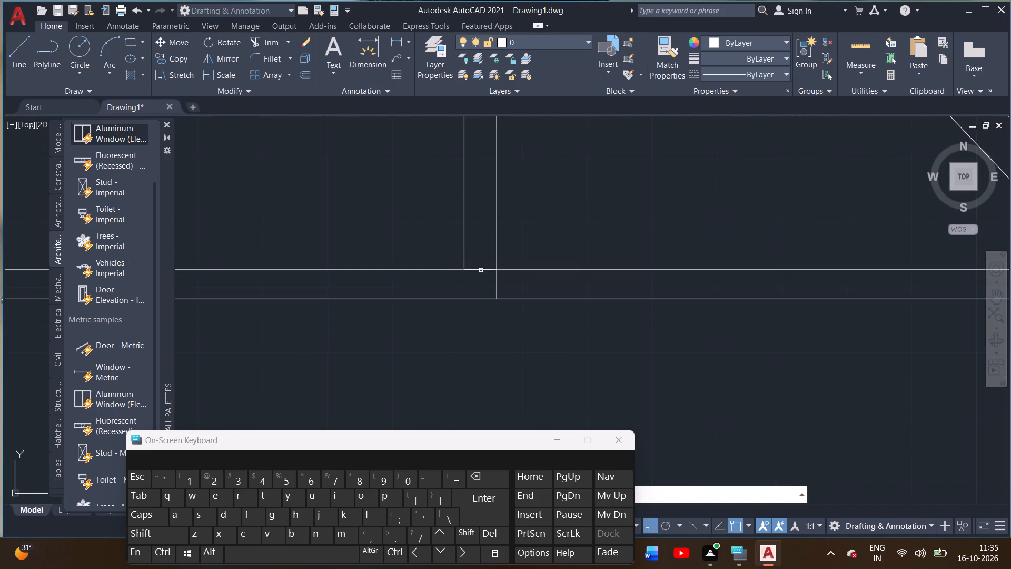
pyautogui.doubleClick(481, 269)
pyautogui.doubleClick(482, 270)
pyautogui.click(497, 285)
# Trim the overlapping short lines across the new vertical wall where the nib ended, leaving its two sides continuous.
pyautogui.scroll(-1, 540, 222)
pyautogui.moveTo(532, 216); pyautogui.dragTo(505, 324, button='middle')
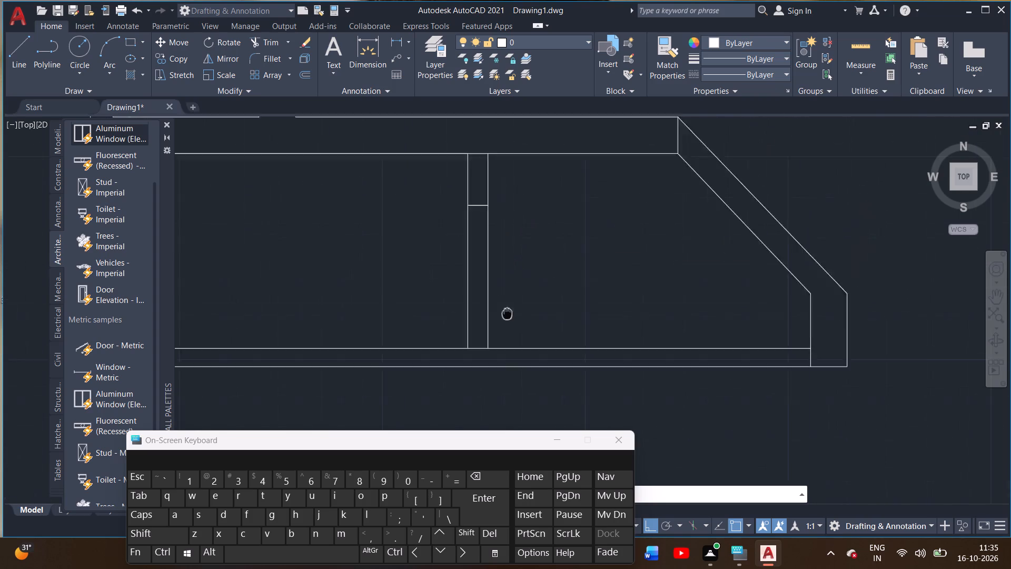
pyautogui.moveTo(505, 324); pyautogui.dragTo(503, 368, button='middle')
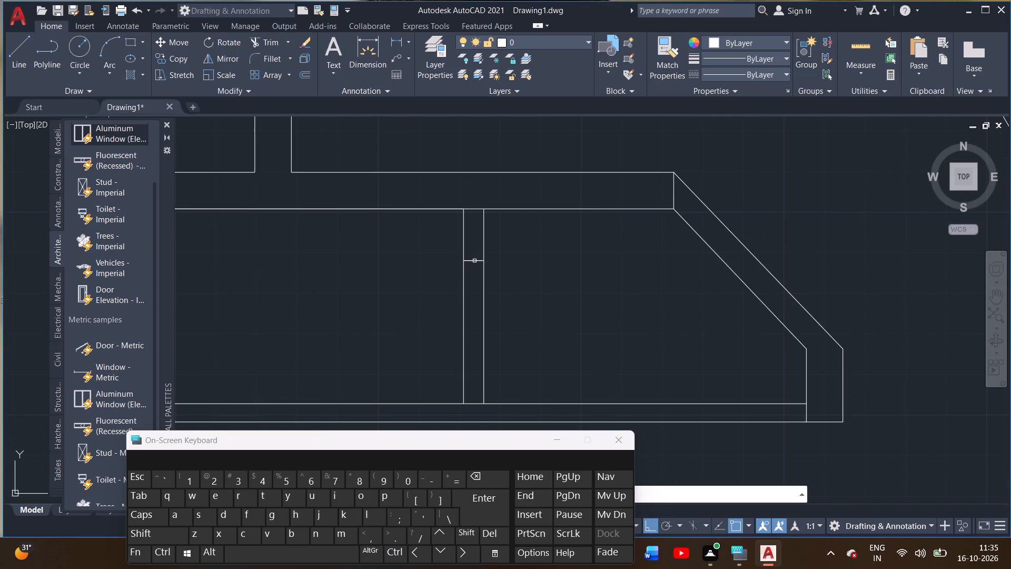
pyautogui.click(474, 261)
pyautogui.click(476, 262)
pyautogui.scroll(-1, 531, 266)
pyautogui.moveTo(531, 266); pyautogui.dragTo(536, 198, button='middle')
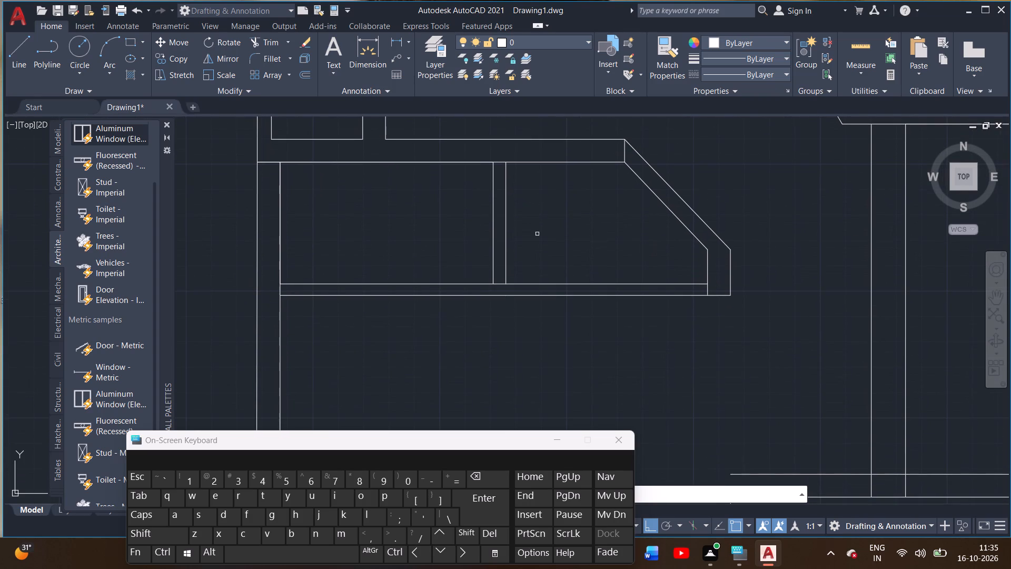
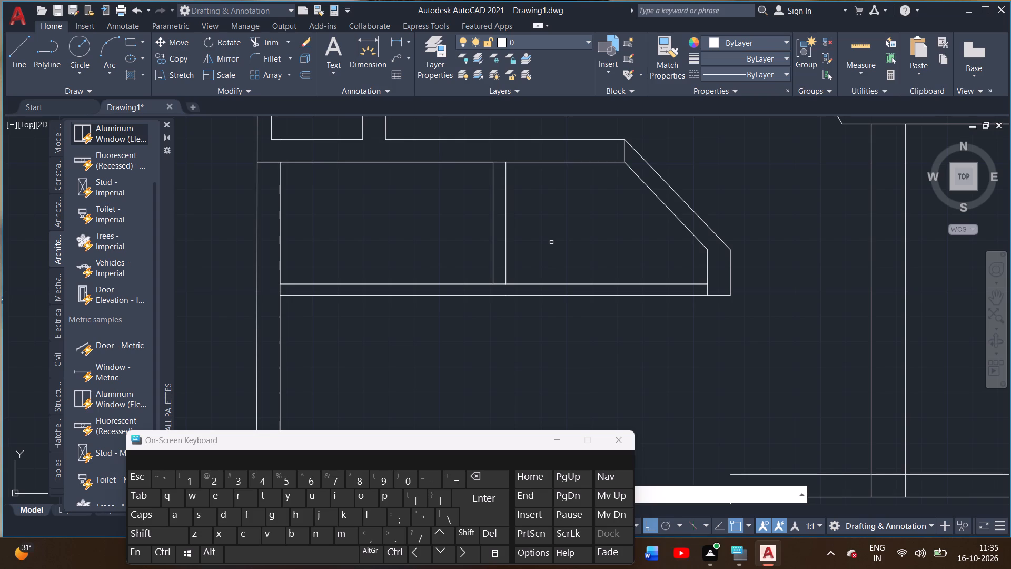
# Trim the stub across the horizontal partition's right end and its upper line between the new vertical wall's two sides.
pyautogui.scroll(2, 717, 290)
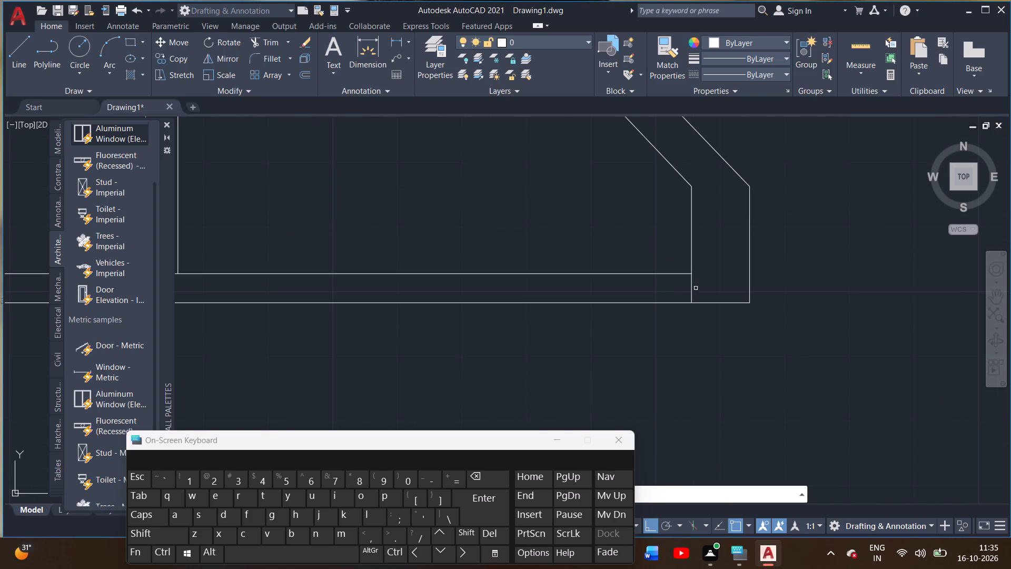
pyautogui.click(692, 283)
pyautogui.scroll(-2, 693, 284)
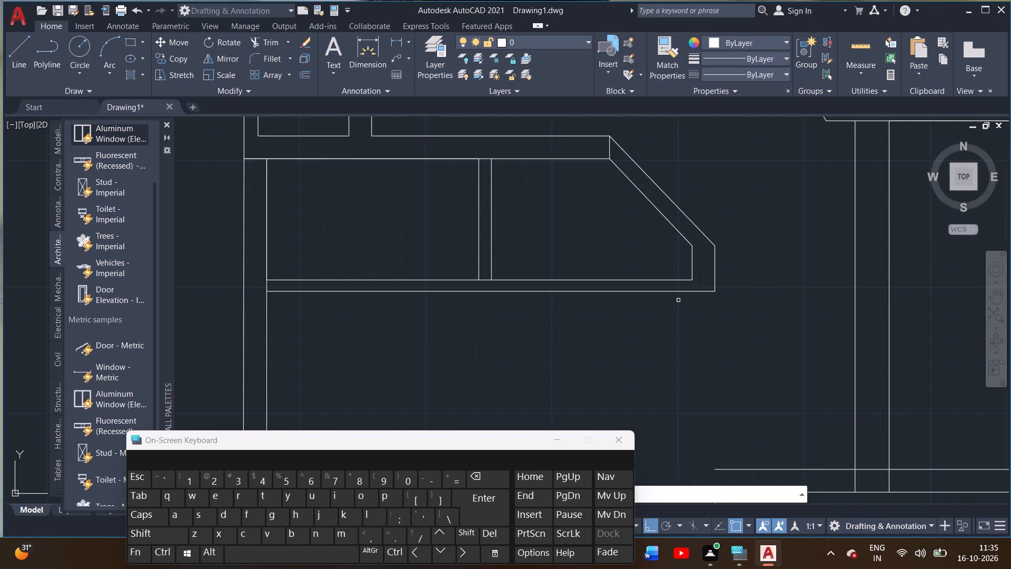
pyautogui.scroll(2, 479, 282)
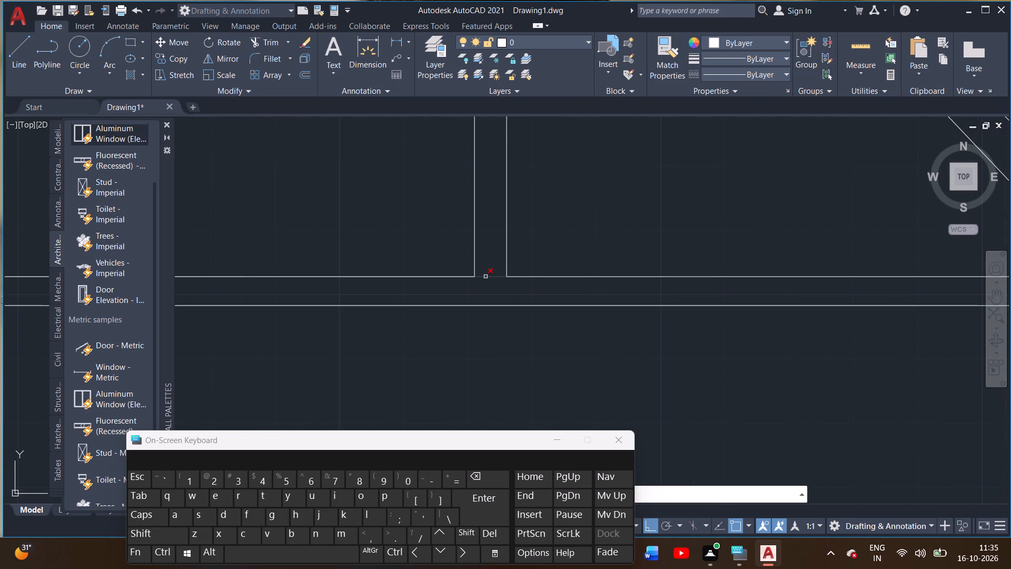
pyautogui.click(485, 277)
pyautogui.scroll(-2, 531, 253)
# Trim the upper horizontal wall's lower line across the new vertical wall's top, and the short line crossing the bend to the diagonal wall.
pyautogui.moveTo(566, 215); pyautogui.dragTo(591, 266, button='middle')
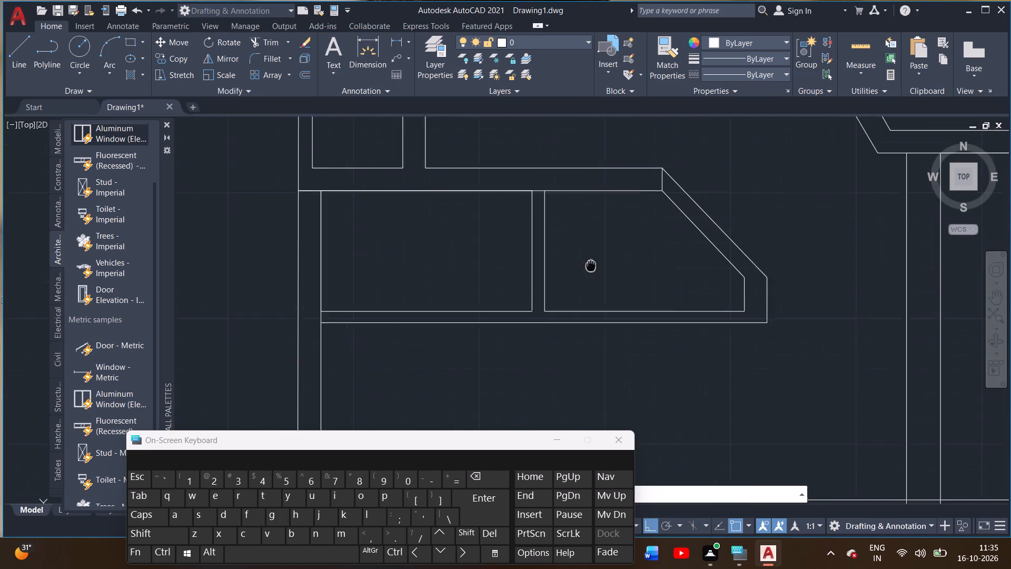
pyautogui.moveTo(591, 266); pyautogui.dragTo(599, 279, button='middle')
pyautogui.scroll(2, 544, 207)
pyautogui.click(544, 207)
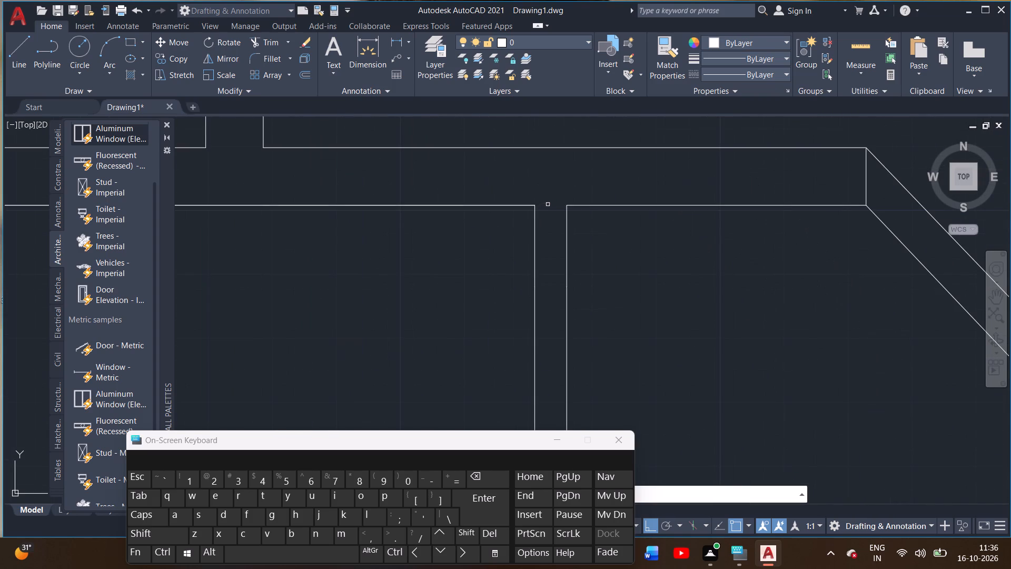
pyautogui.click(865, 182)
pyautogui.scroll(-2, 597, 223)
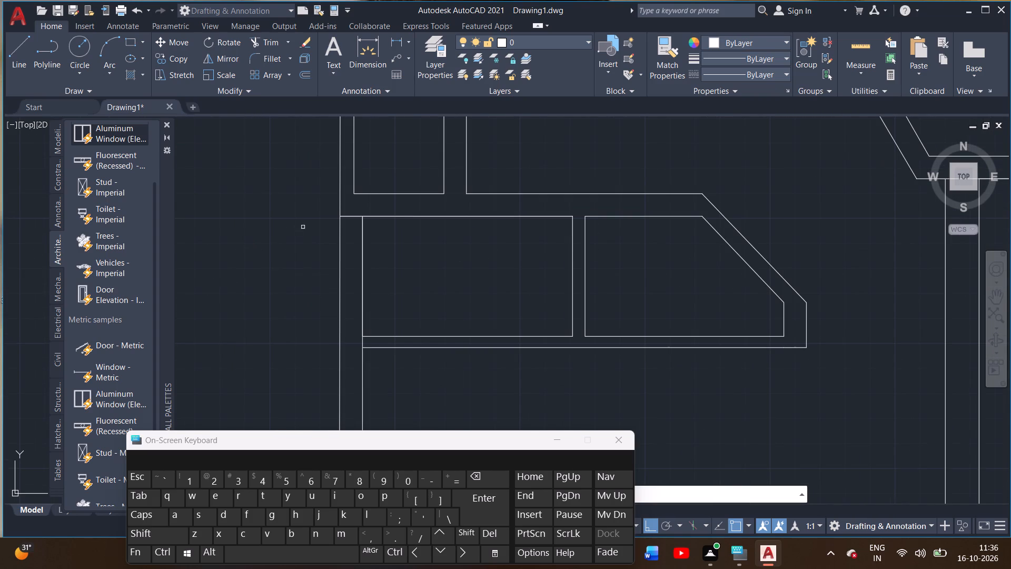
# Trim the lines closing off the upper horizontal wall and the partition where each meets the left outer wall.
pyautogui.scroll(1, 343, 224)
pyautogui.doubleClick(348, 213)
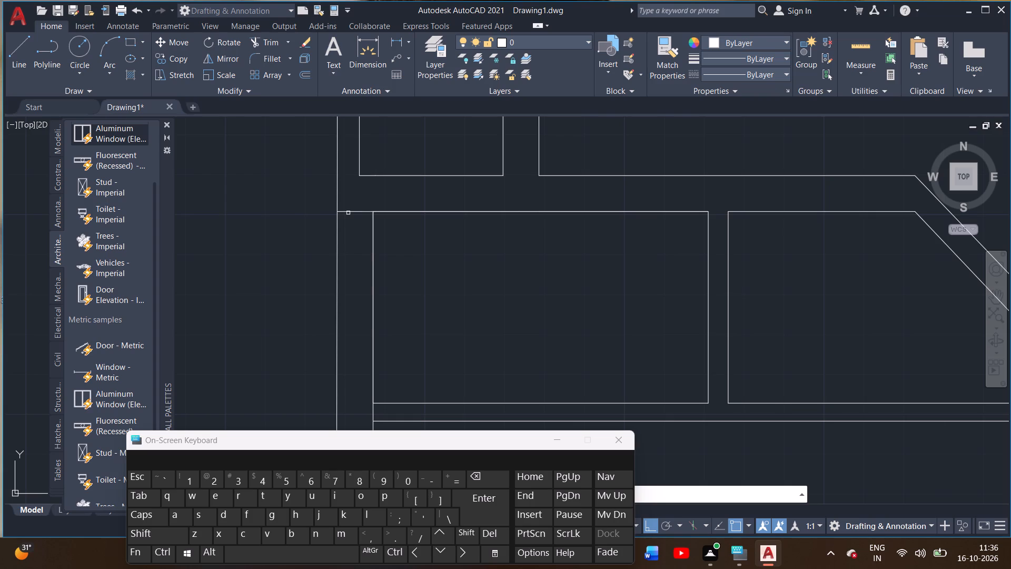
pyautogui.click(350, 213)
pyautogui.scroll(-3, 308, 286)
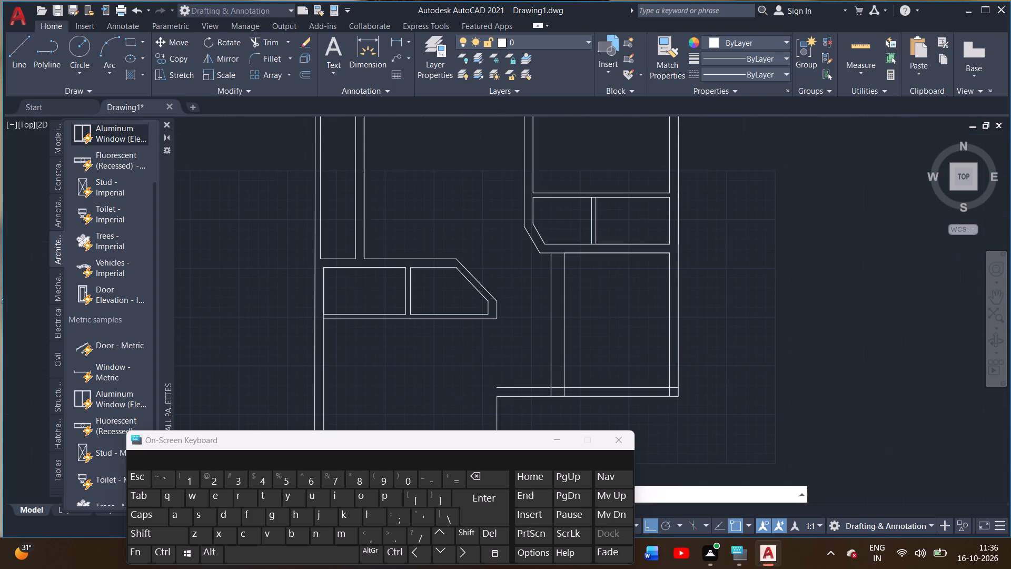
pyautogui.scroll(4, 319, 313)
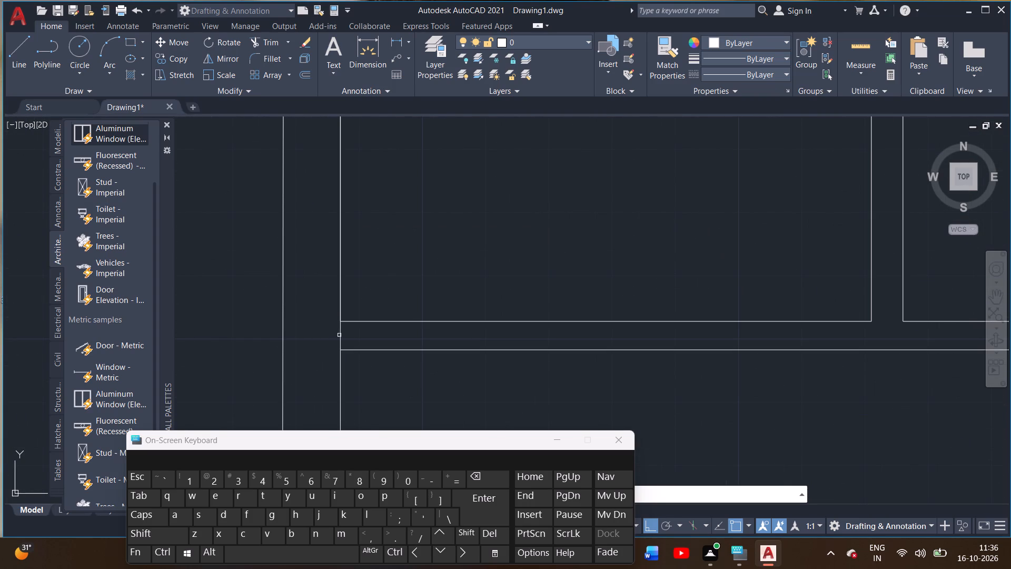
pyautogui.doubleClick(341, 336)
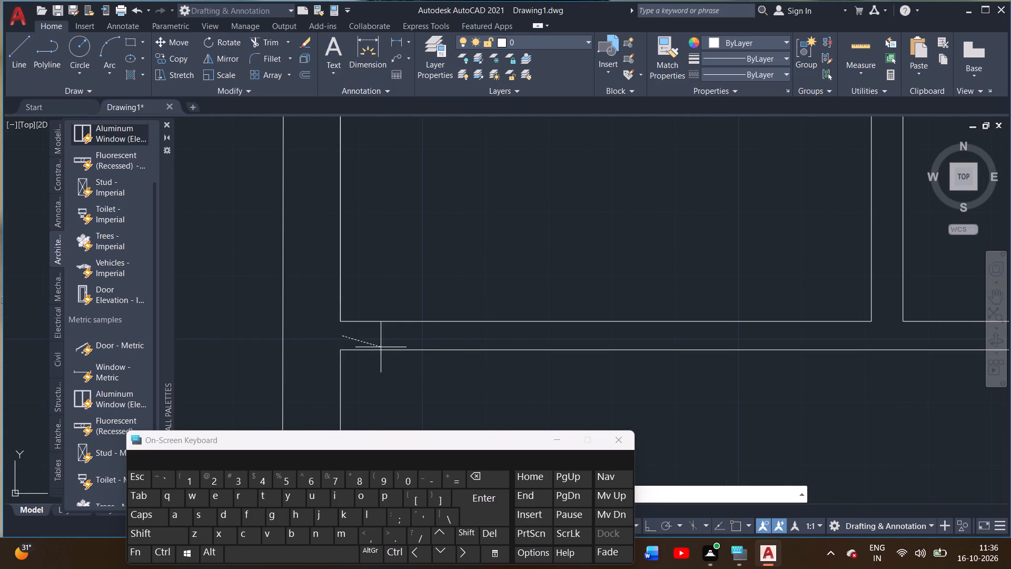
pyautogui.rightClick(381, 341)
pyautogui.doubleClick(395, 344)
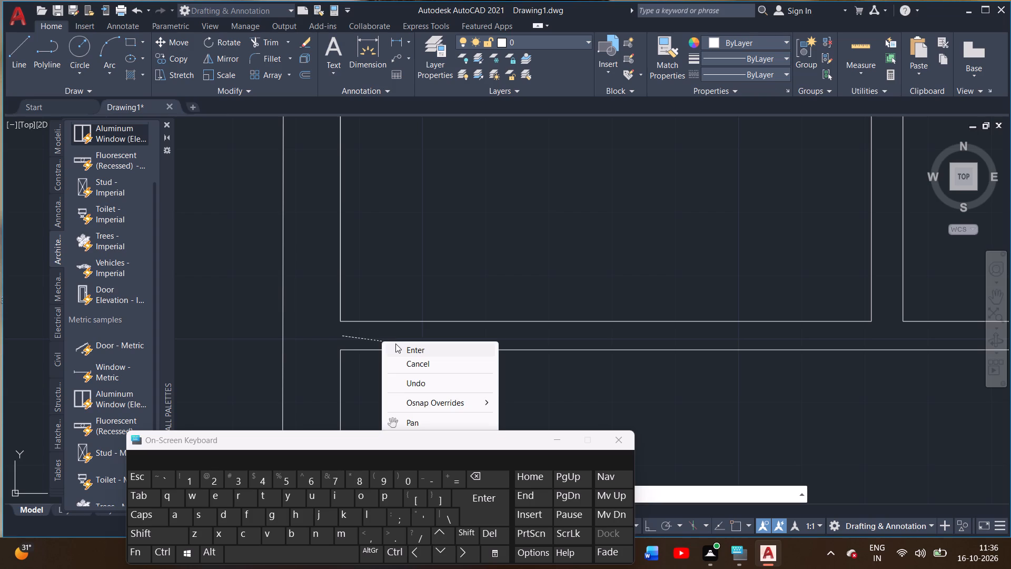
pyautogui.scroll(-3, 422, 337)
pyautogui.click(458, 326)
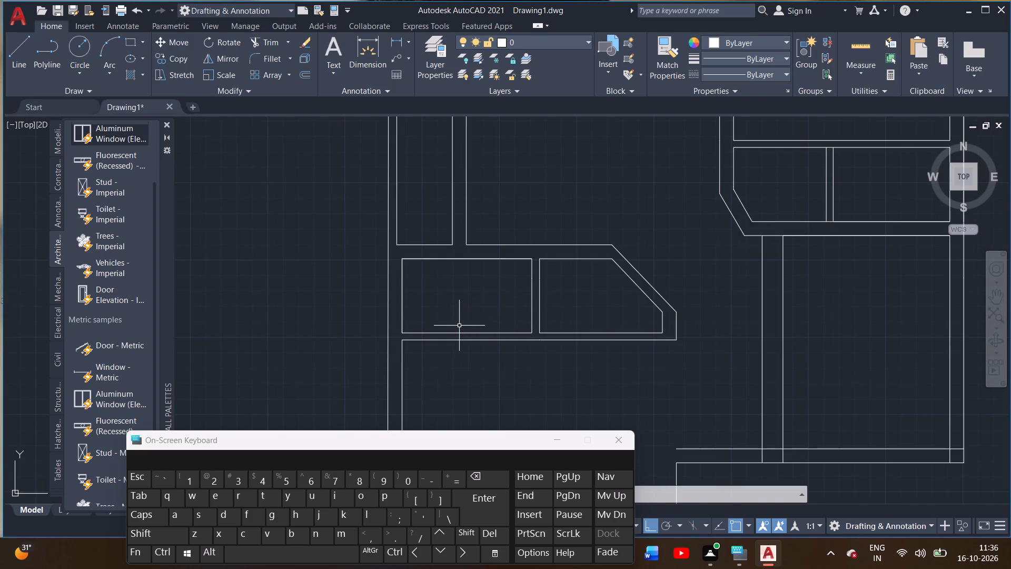
# Draw a line from the partition's inner right corner straight down to the lower room's bottom line, continuing along it to the outer corner.
pyautogui.scroll(-2, 460, 326)
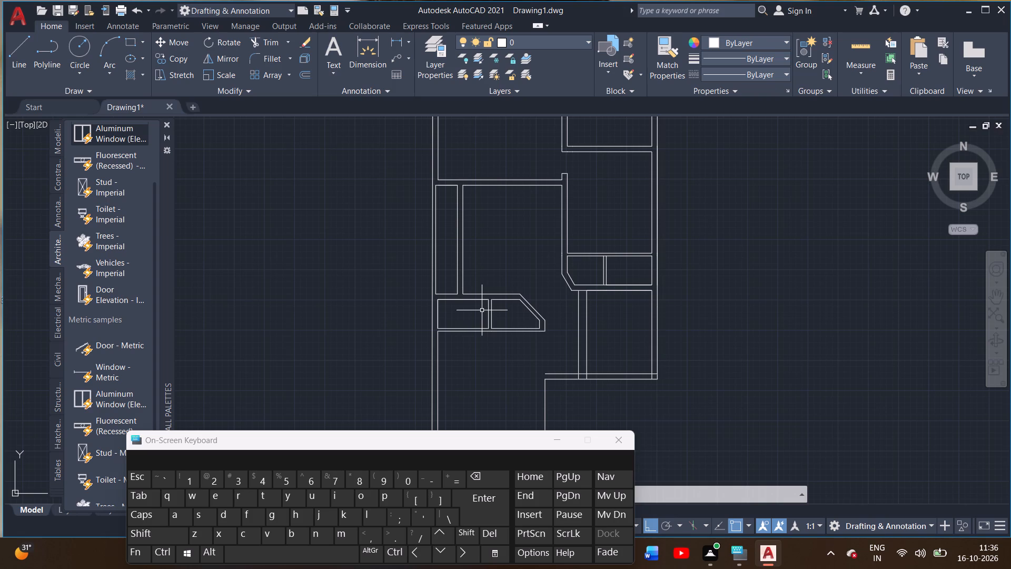
pyautogui.scroll(-2, 434, 369)
pyautogui.moveTo(457, 376); pyautogui.dragTo(449, 307, button='middle')
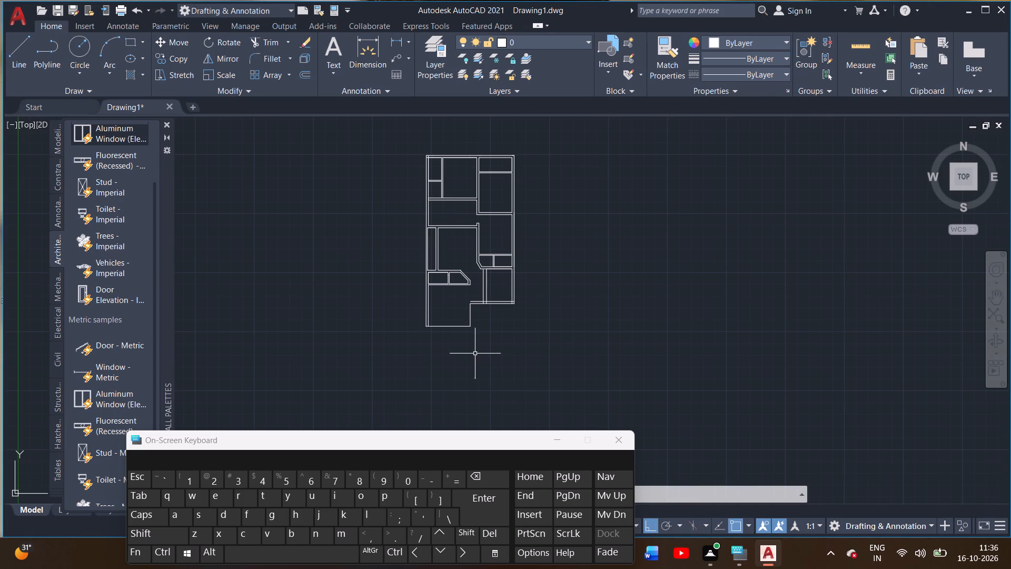
pyautogui.scroll(2, 474, 354)
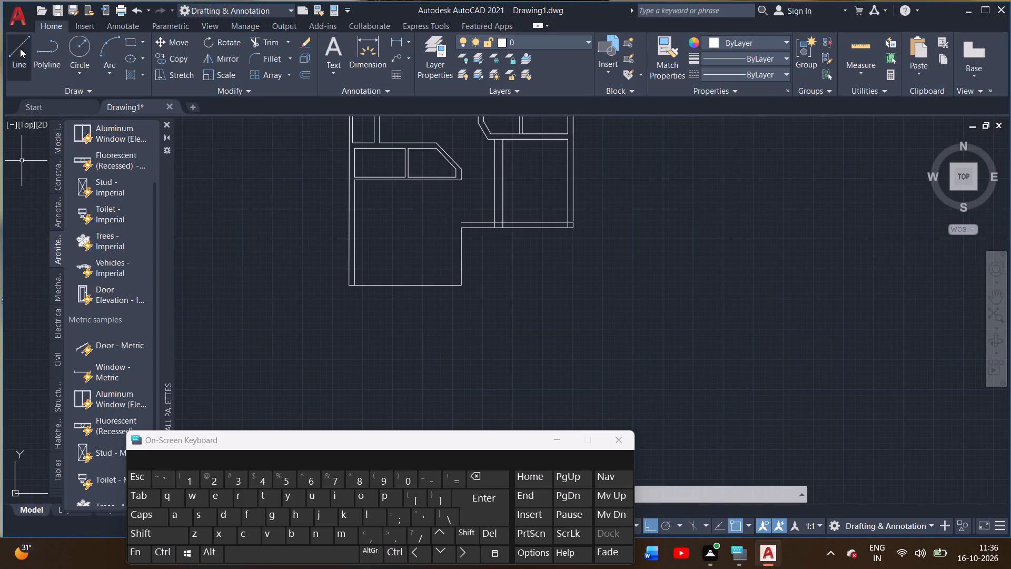
pyautogui.click(20, 48)
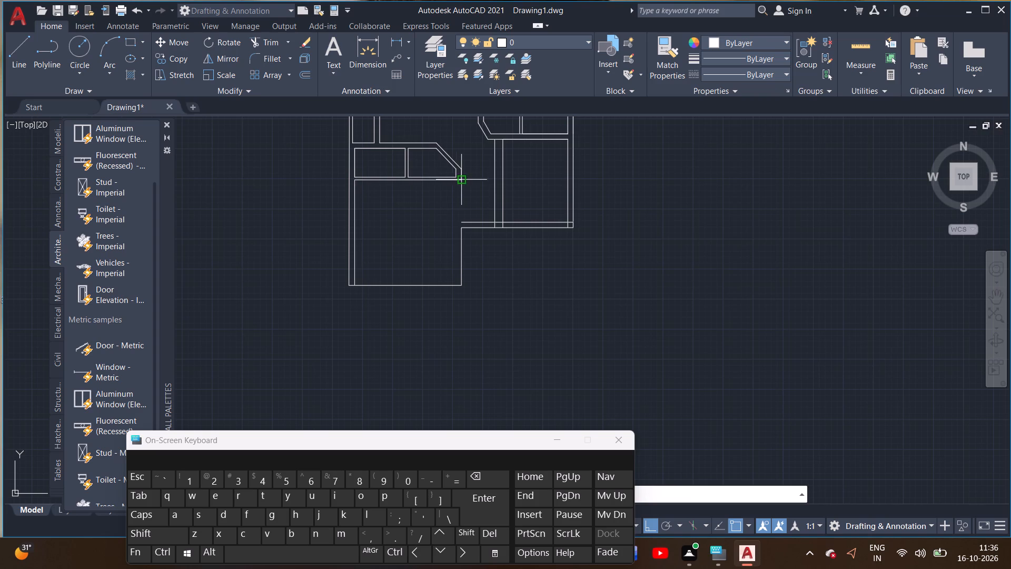
pyautogui.scroll(2, 457, 174)
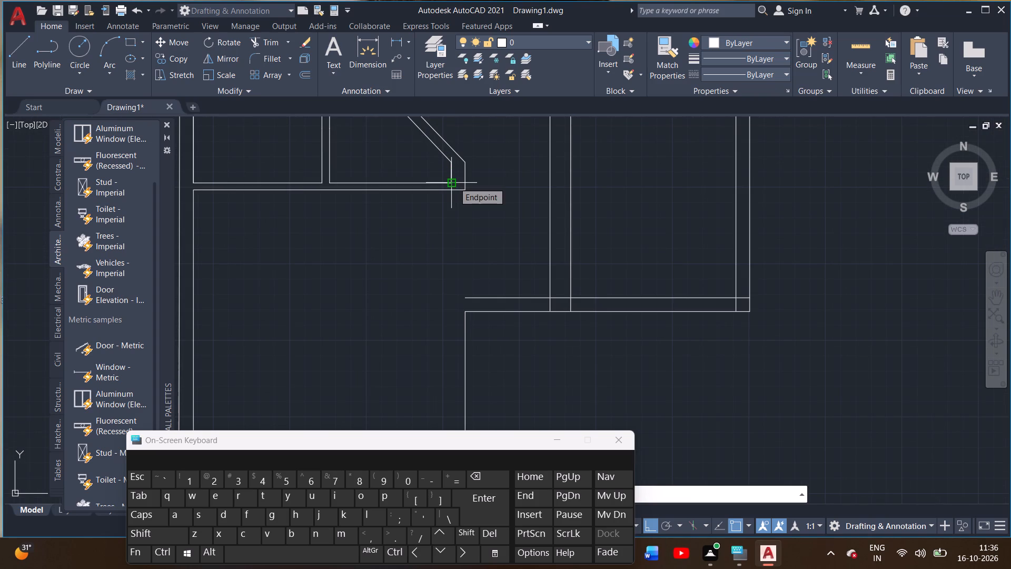
pyautogui.click(455, 182)
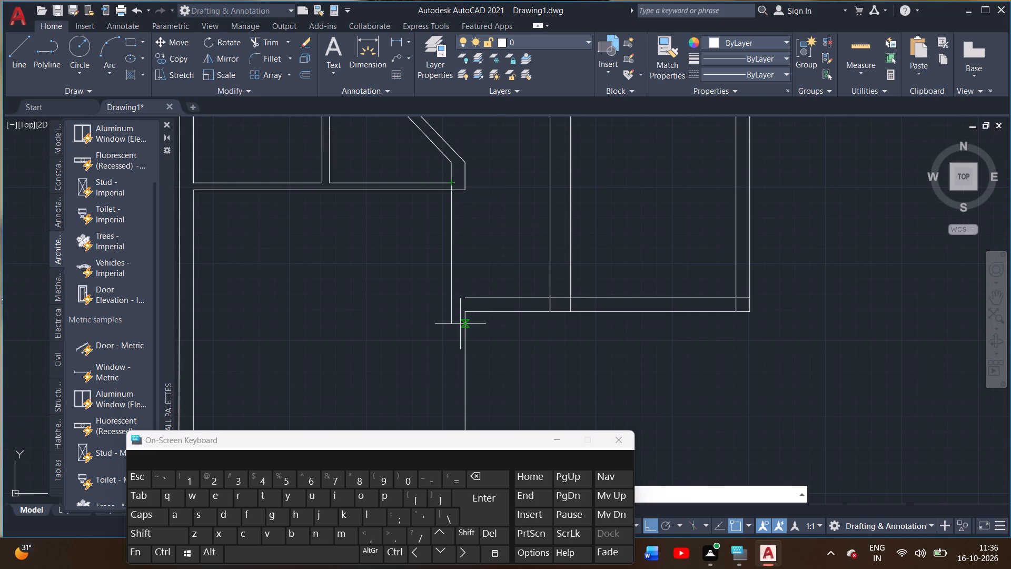
pyautogui.moveTo(445, 322); pyautogui.dragTo(442, 244, button='middle')
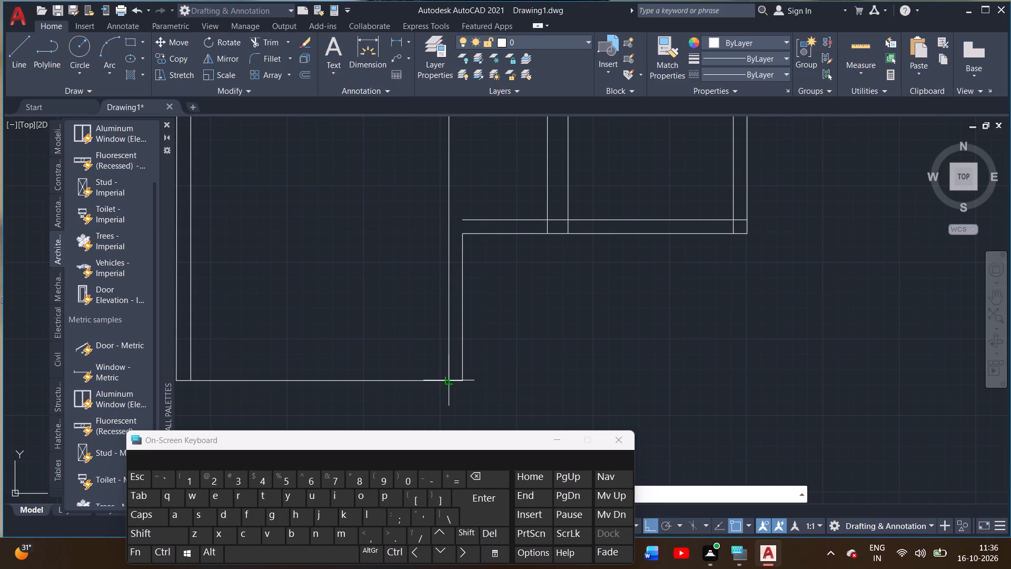
pyautogui.doubleClick(448, 381)
pyautogui.rightClick(448, 381)
pyautogui.click(466, 380)
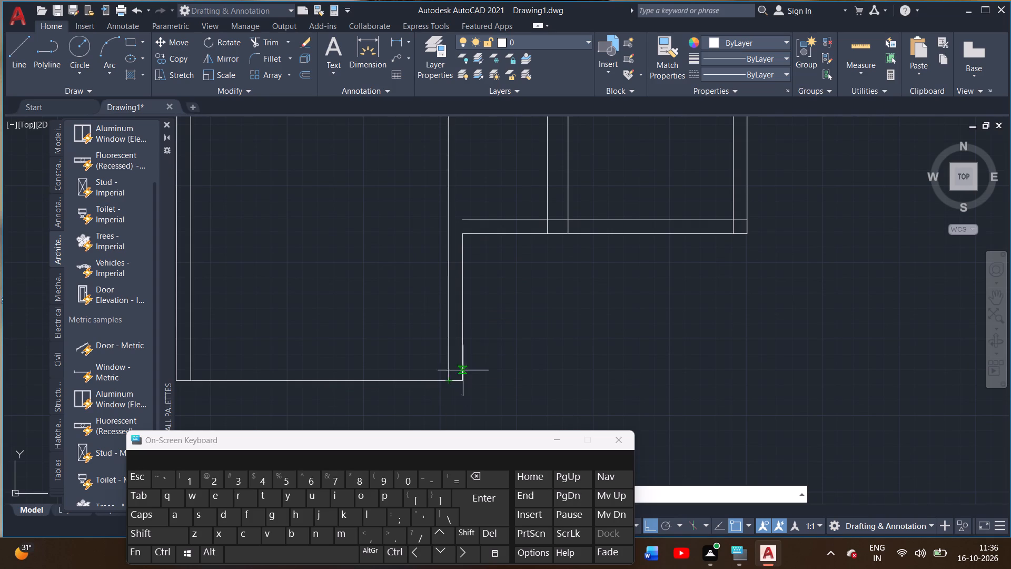
# Draw a vertical line from the partition's outer right corner down to the lower-right room's bottom outer line.
pyautogui.moveTo(437, 311); pyautogui.dragTo(439, 423, button='middle')
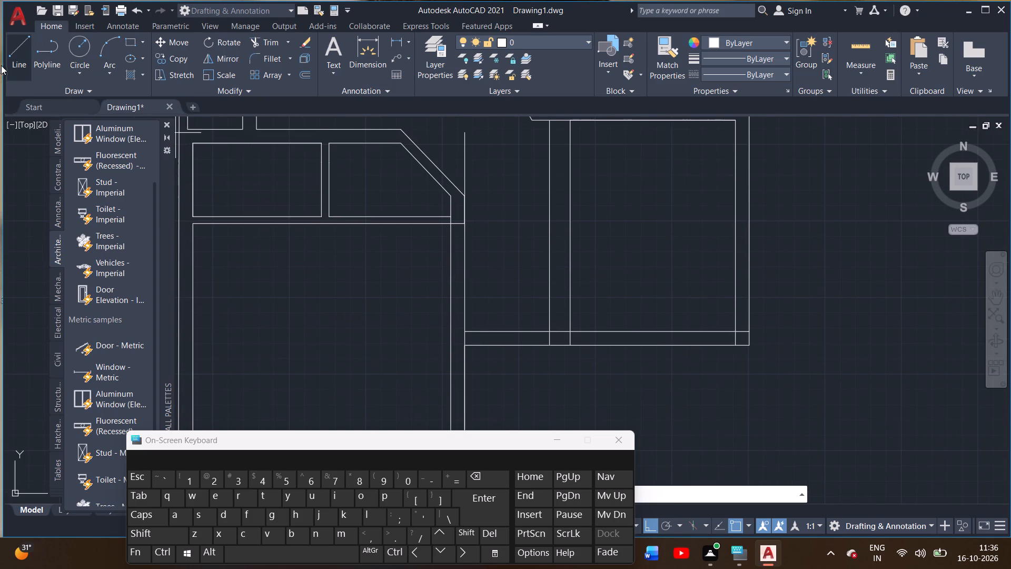
pyautogui.click(10, 61)
pyautogui.click(466, 227)
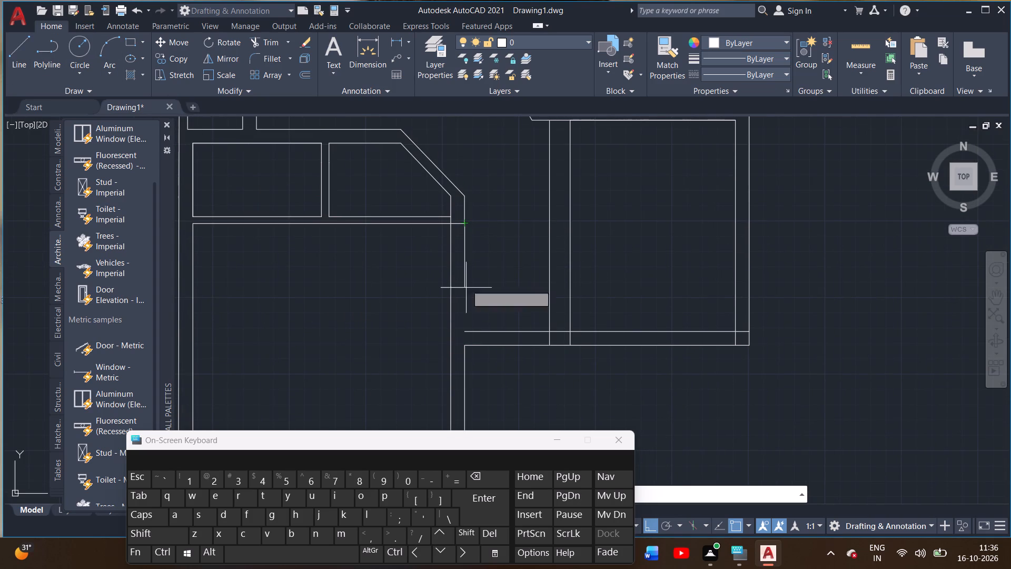
pyautogui.click(466, 347)
pyautogui.rightClick(487, 332)
pyautogui.click(502, 341)
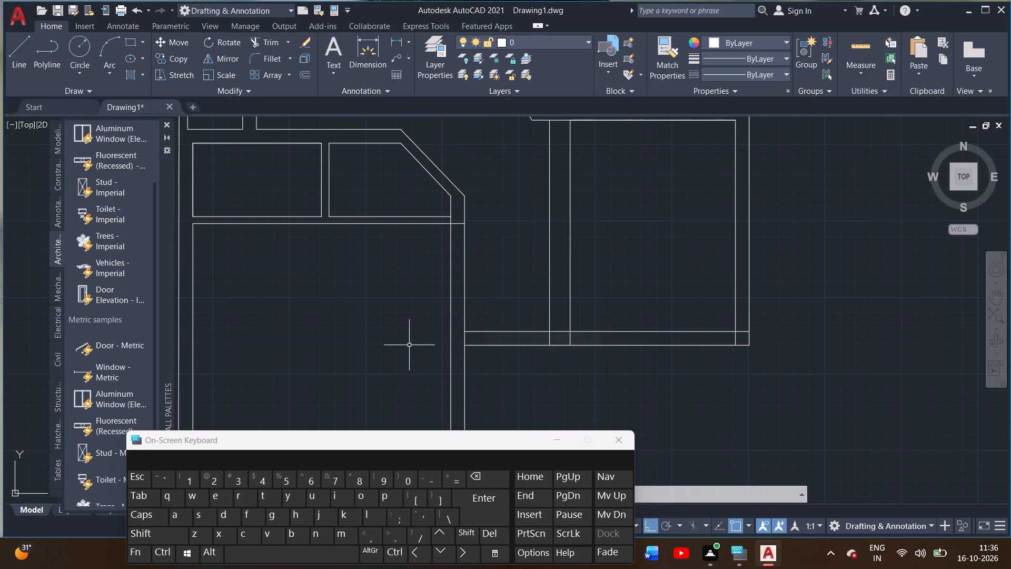
# Trim the vertical wall's junction with the lower-right room's bottom wall, removing both crossing stubs and the upper line segment between the sides.
pyautogui.scroll(-2, 405, 340)
pyautogui.moveTo(397, 315); pyautogui.dragTo(401, 269, button='middle')
pyautogui.scroll(2, 473, 288)
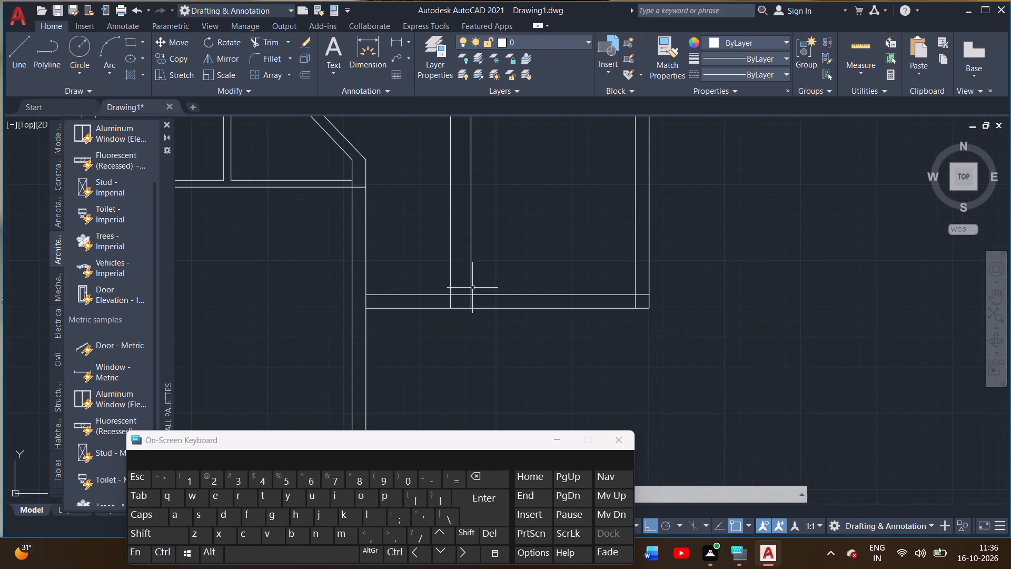
pyautogui.click(265, 46)
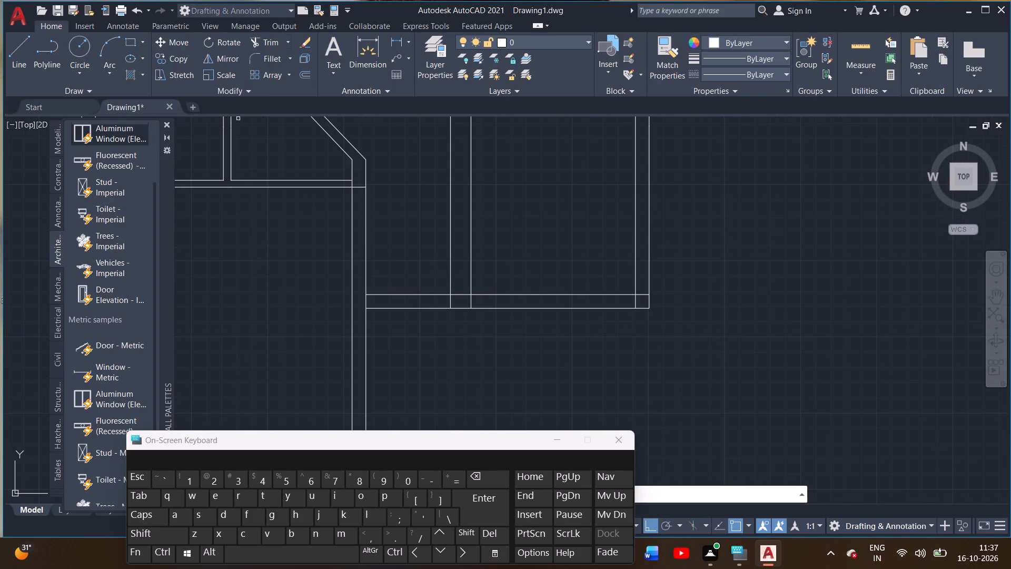
pyautogui.scroll(2, 363, 298)
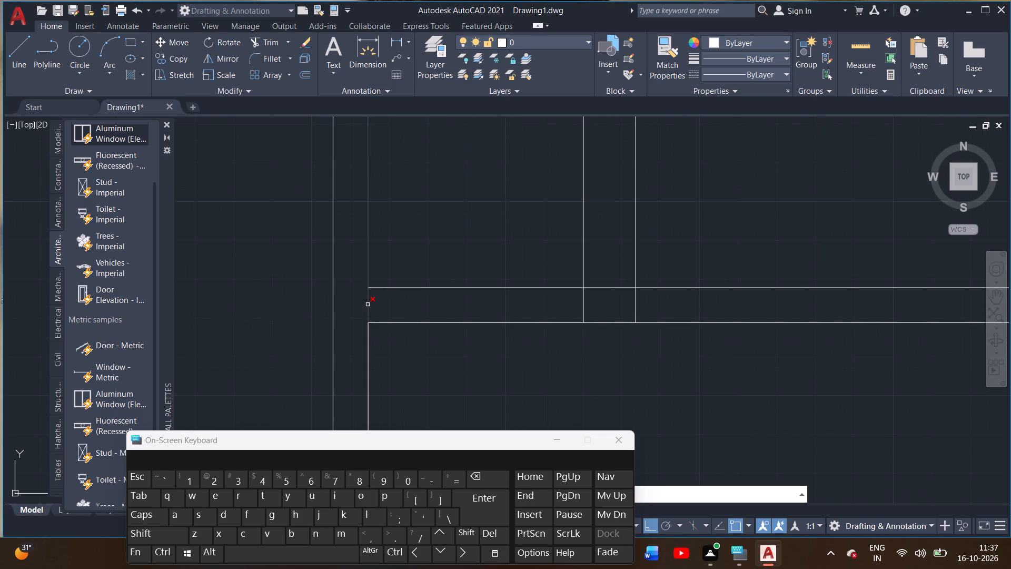
pyautogui.click(584, 309)
pyautogui.doubleClick(638, 311)
pyautogui.click(637, 306)
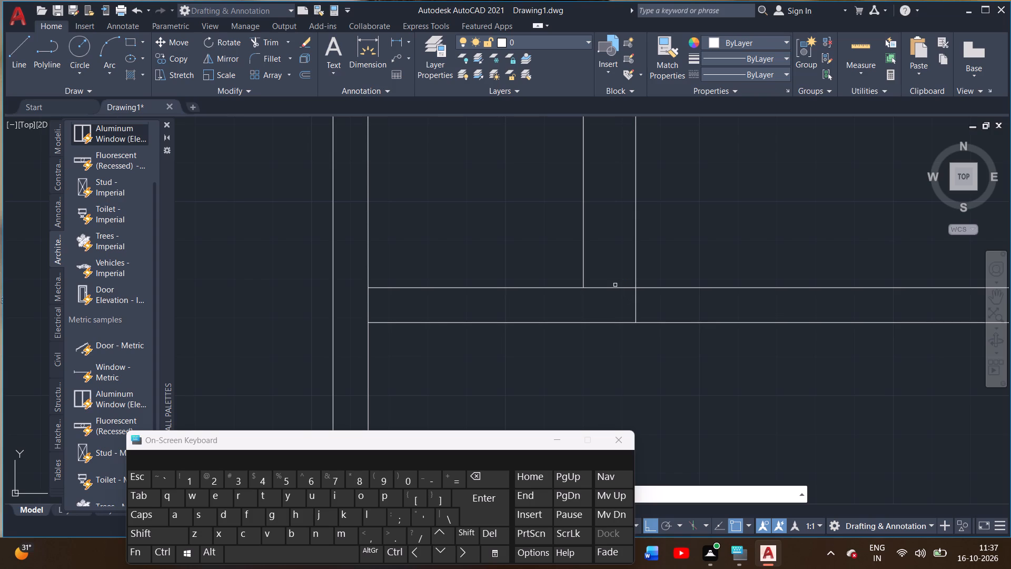
pyautogui.click(615, 288)
pyautogui.click(636, 313)
# Trim the two overlapping line ends at the lower-right room's outer corner, leaving a clean inner corner.
pyautogui.scroll(-2, 633, 340)
pyautogui.moveTo(646, 348); pyautogui.dragTo(508, 320, button='middle')
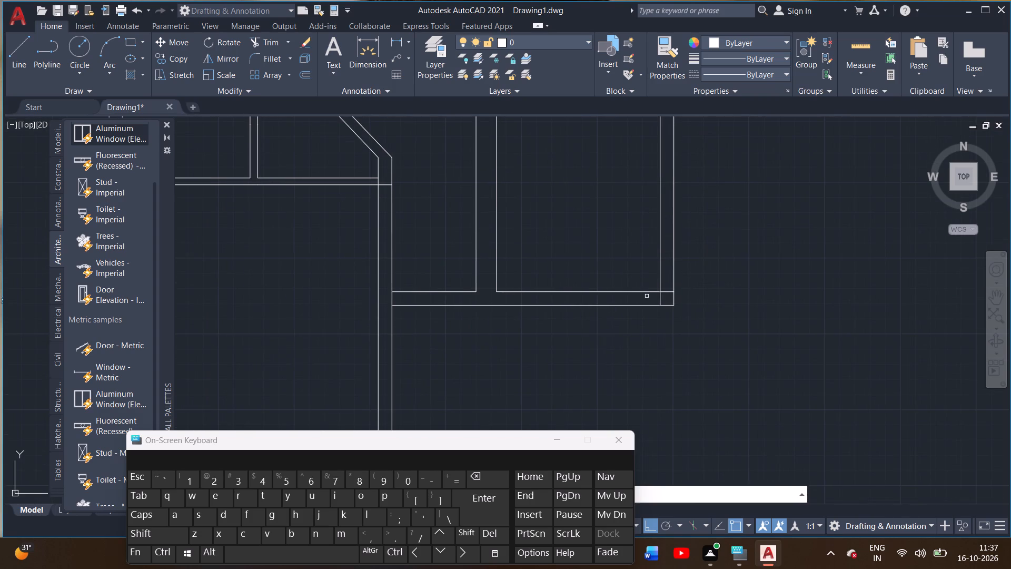
pyautogui.scroll(2, 648, 296)
pyautogui.click(677, 309)
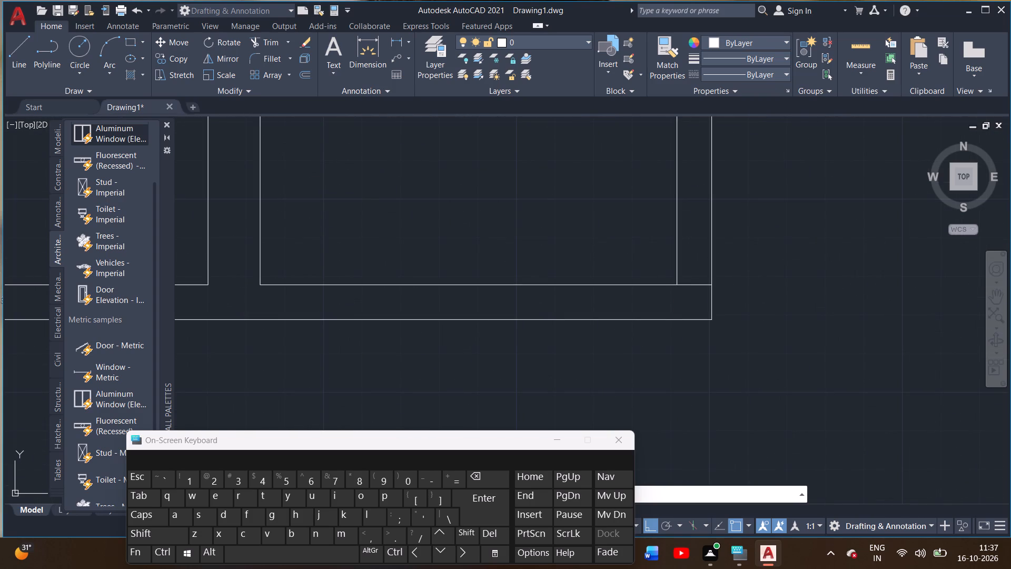
pyautogui.click(695, 284)
pyautogui.scroll(-2, 691, 303)
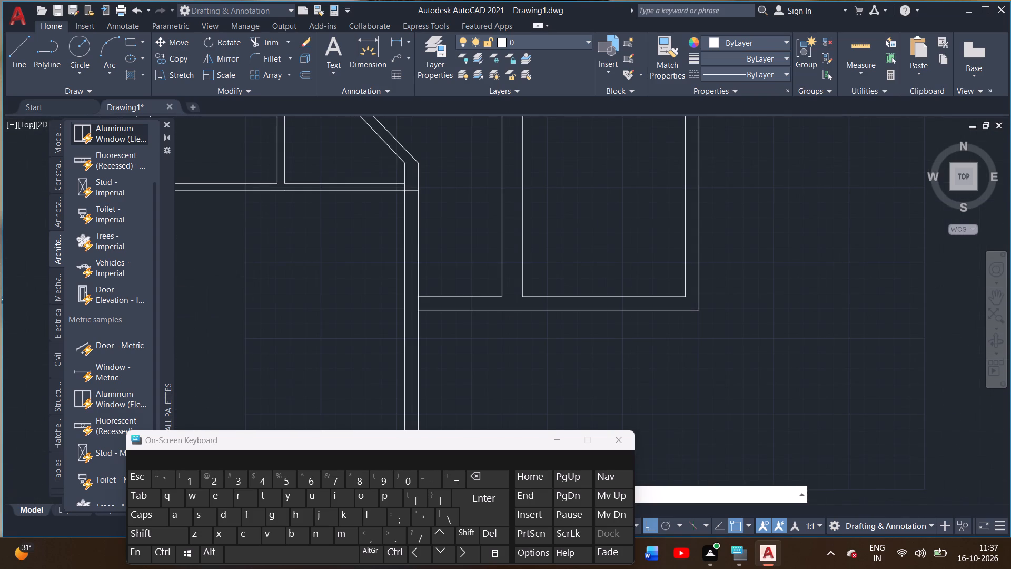
pyautogui.moveTo(612, 354); pyautogui.dragTo(738, 359, button='middle')
pyautogui.scroll(2, 557, 310)
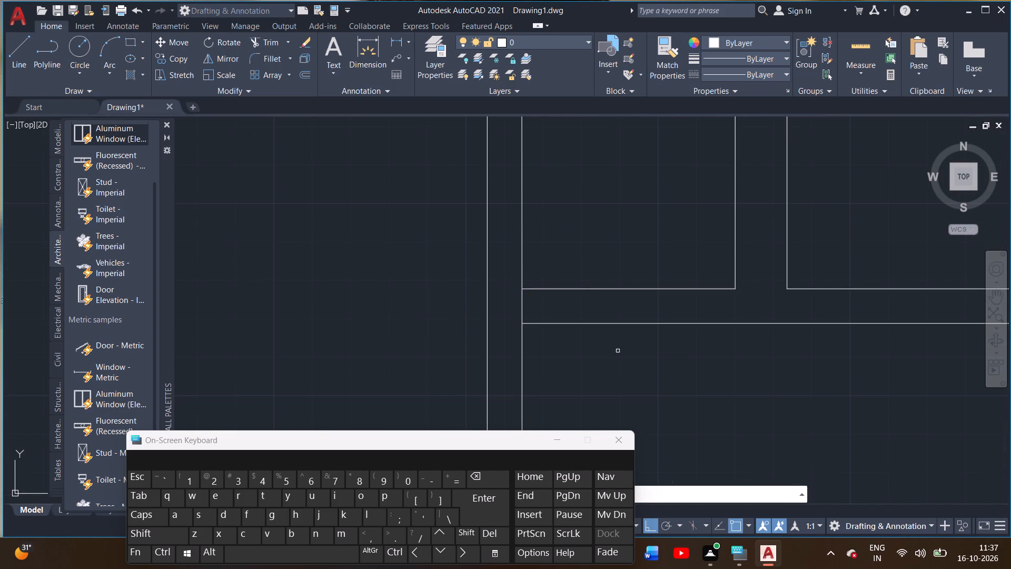
pyautogui.scroll(-2, 627, 374)
pyautogui.moveTo(628, 389); pyautogui.dragTo(673, 296, button='middle')
pyautogui.rightClick(675, 303)
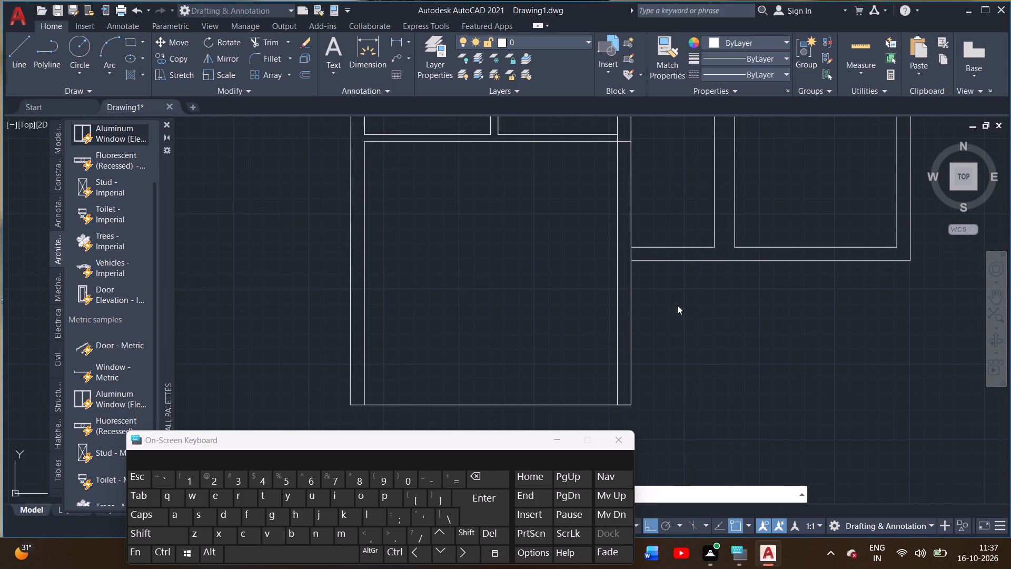
# Examine the walls around the lower rooms and angled partitions for missing or leftover lines.
pyautogui.click(684, 316)
pyautogui.scroll(-3, 670, 330)
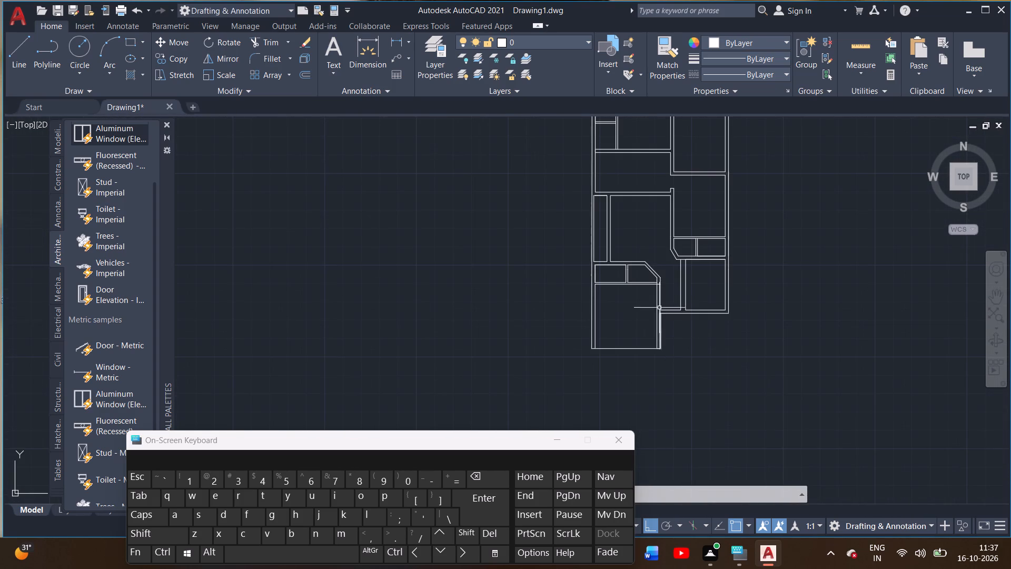
pyautogui.scroll(5, 679, 238)
pyautogui.scroll(1, 584, 319)
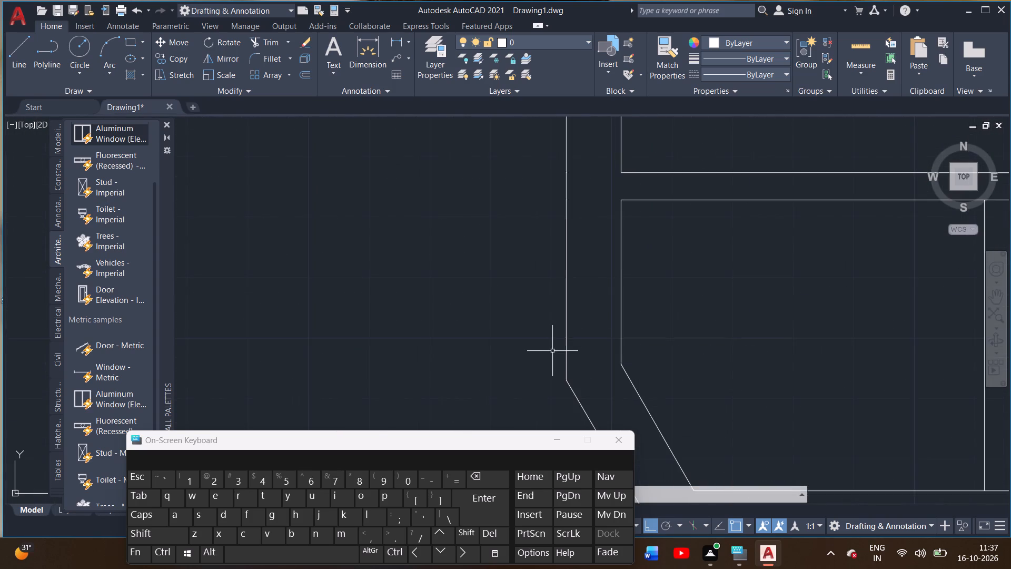
pyautogui.scroll(-3, 557, 347)
pyautogui.scroll(-2, 474, 368)
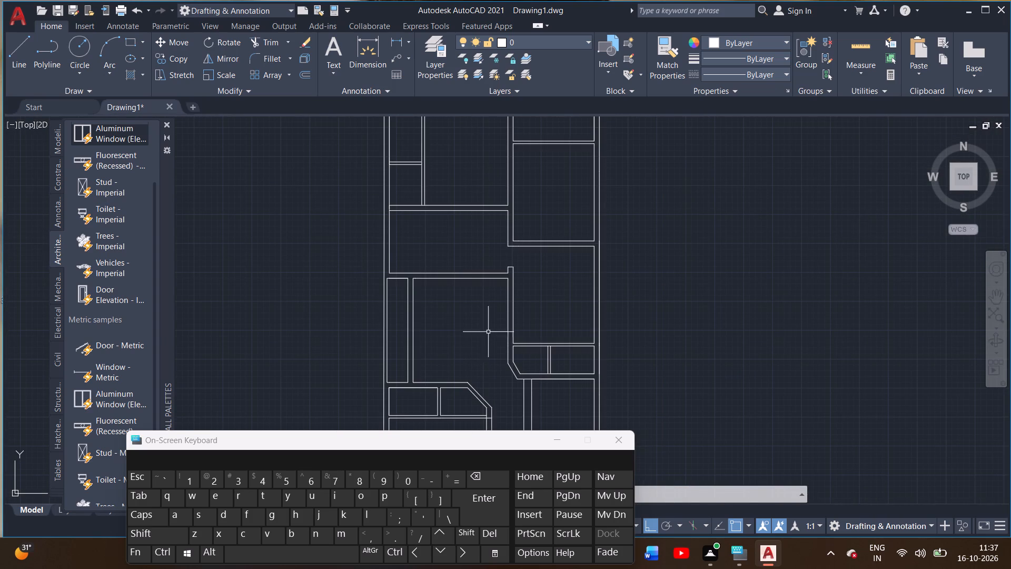
pyautogui.moveTo(462, 358); pyautogui.dragTo(498, 293, button='middle')
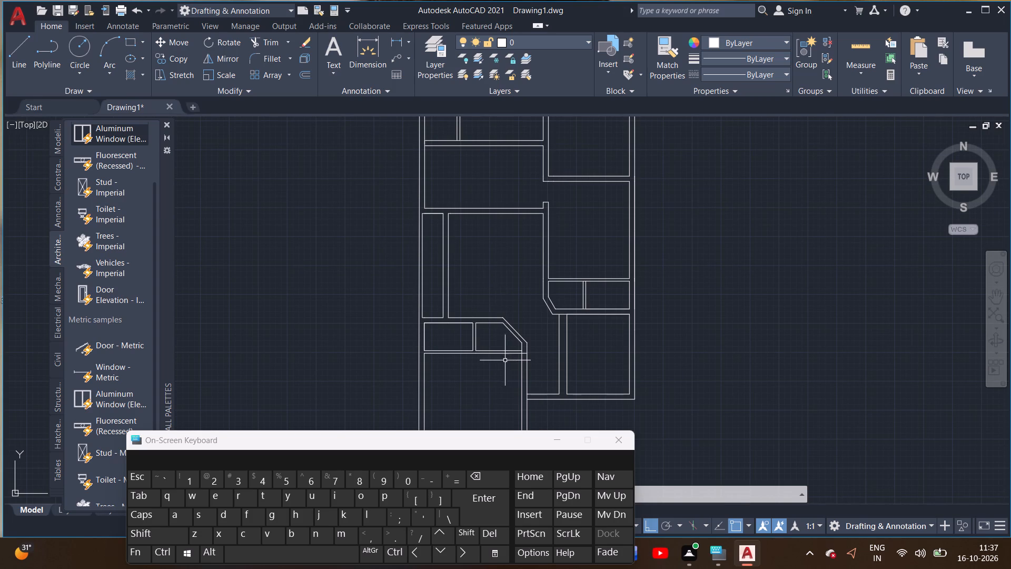
pyautogui.moveTo(504, 360); pyautogui.dragTo(486, 298, button='middle')
pyautogui.moveTo(494, 381); pyautogui.dragTo(491, 356, button='middle')
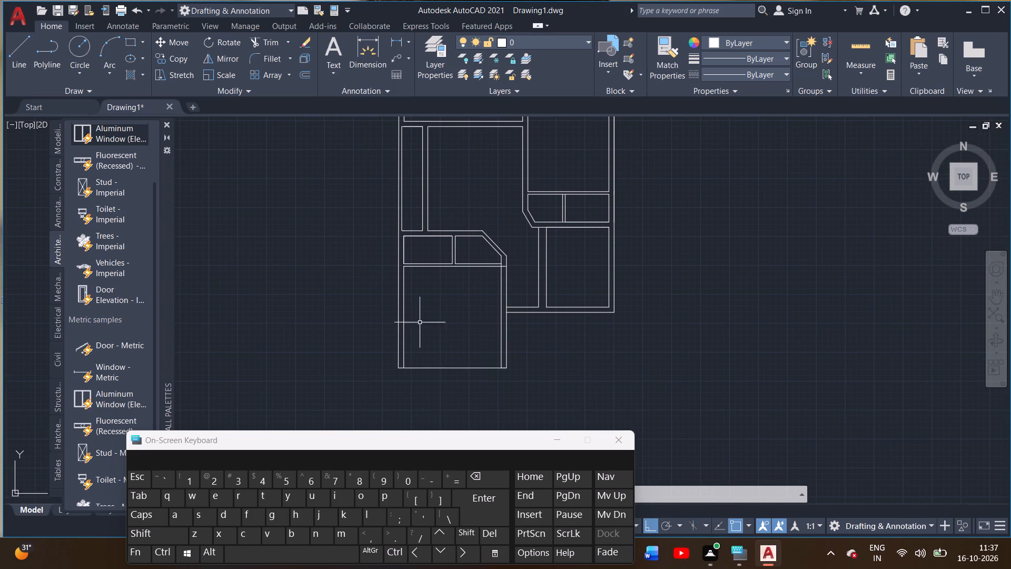
# Draw a line from the lower-left room's bottom-left outer corner, 9" up and then straight across to the opposite outer wall line.
pyautogui.click(9, 68)
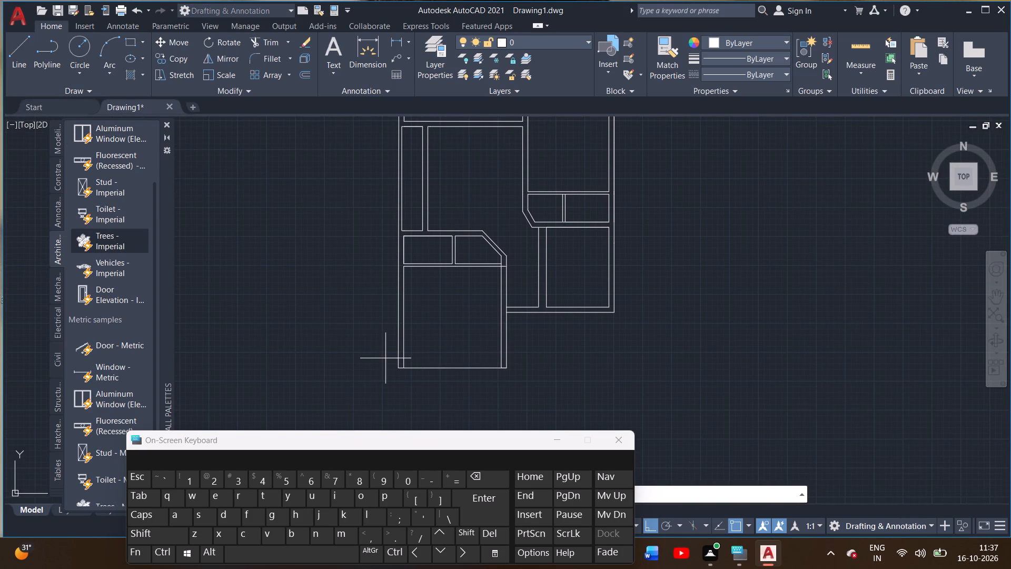
pyautogui.scroll(2, 385, 358)
pyautogui.click(415, 382)
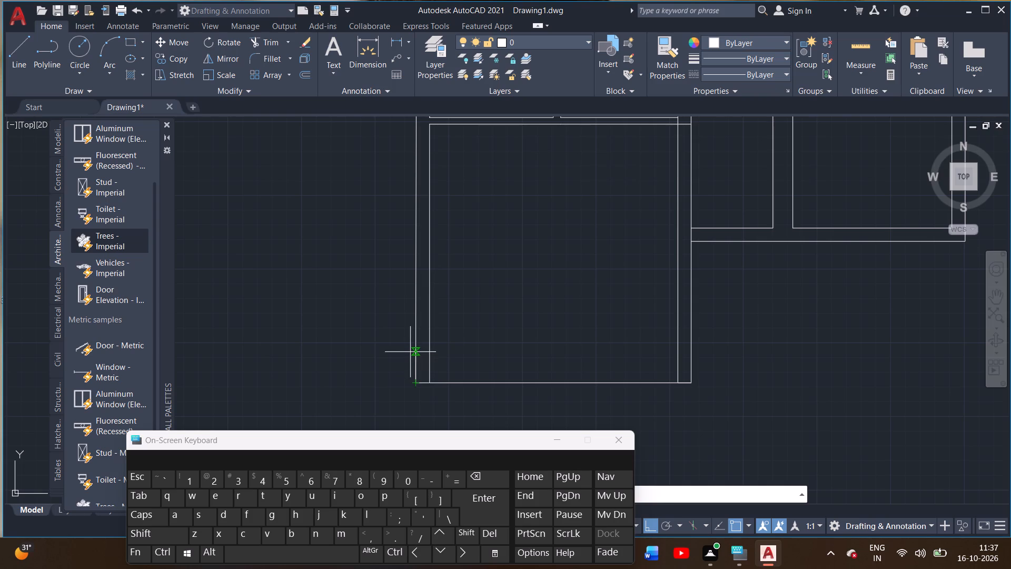
pyautogui.press('9')
pyautogui.hotkey('shift', '"')
pyautogui.press('Return')
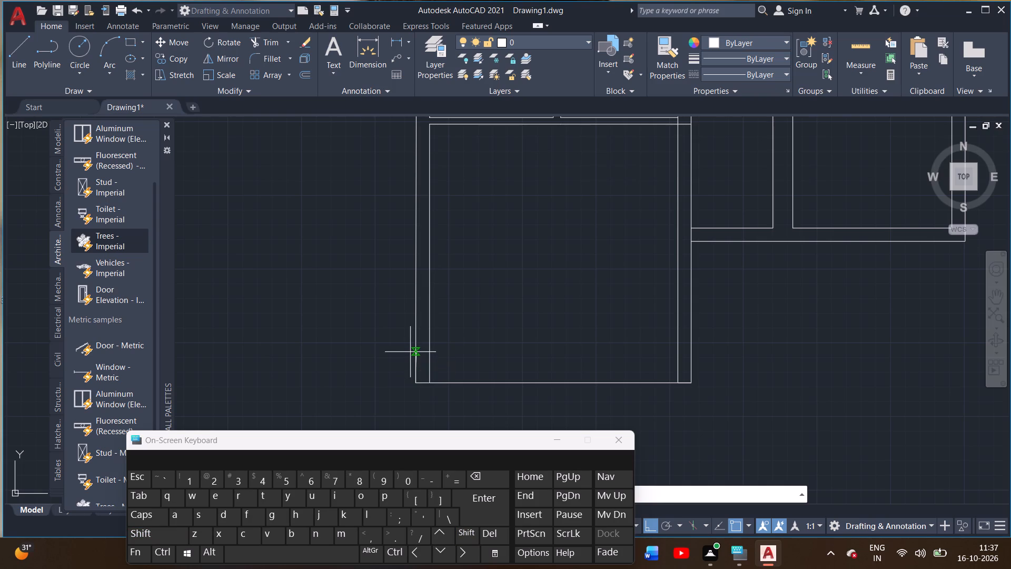
pyautogui.doubleClick(689, 367)
pyautogui.rightClick(688, 367)
pyautogui.click(704, 371)
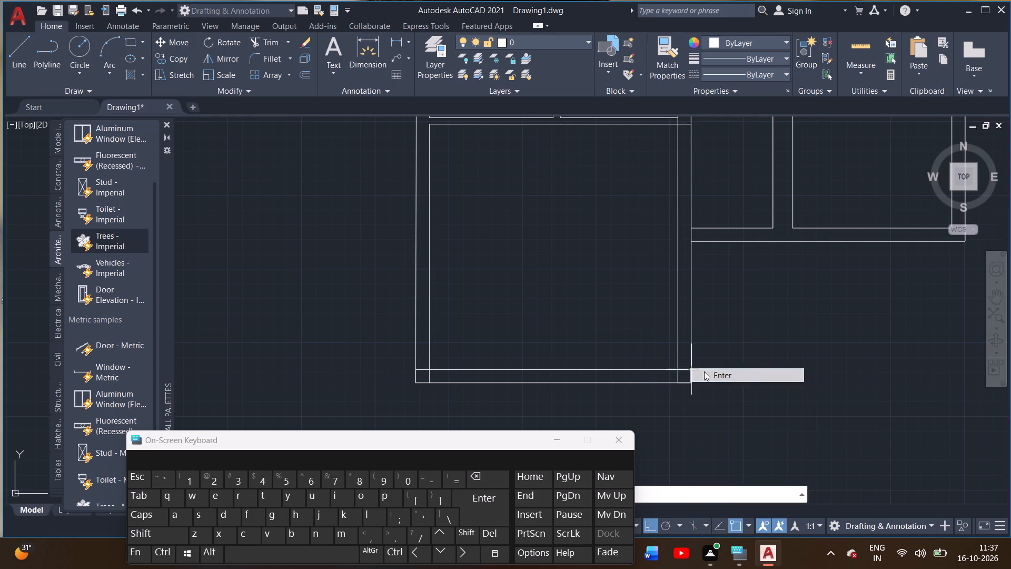
# Trim the crossing line ends at both bottom corners of the lower-left room, leaving clean inner corners.
pyautogui.click(278, 41)
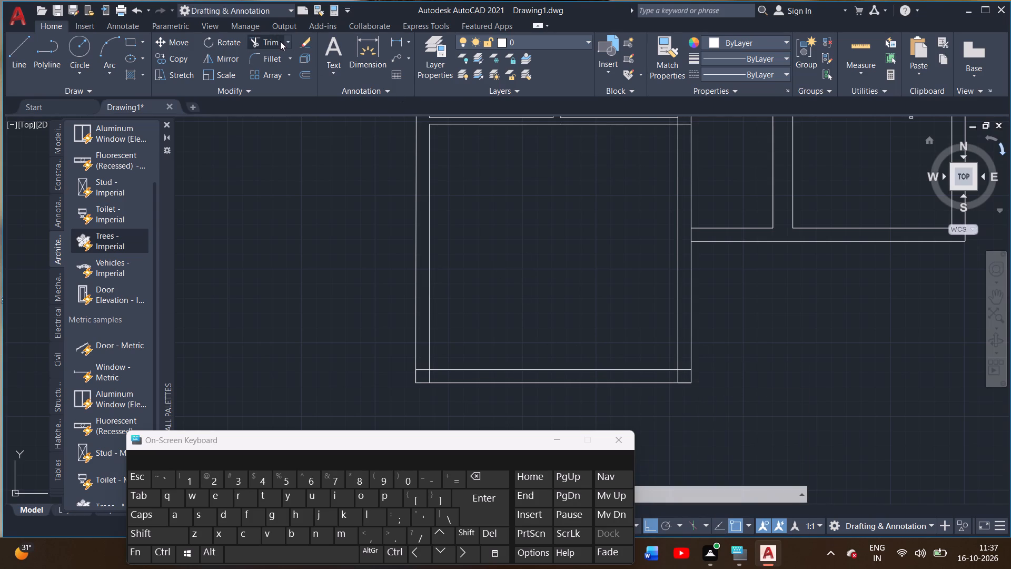
pyautogui.scroll(3, 424, 385)
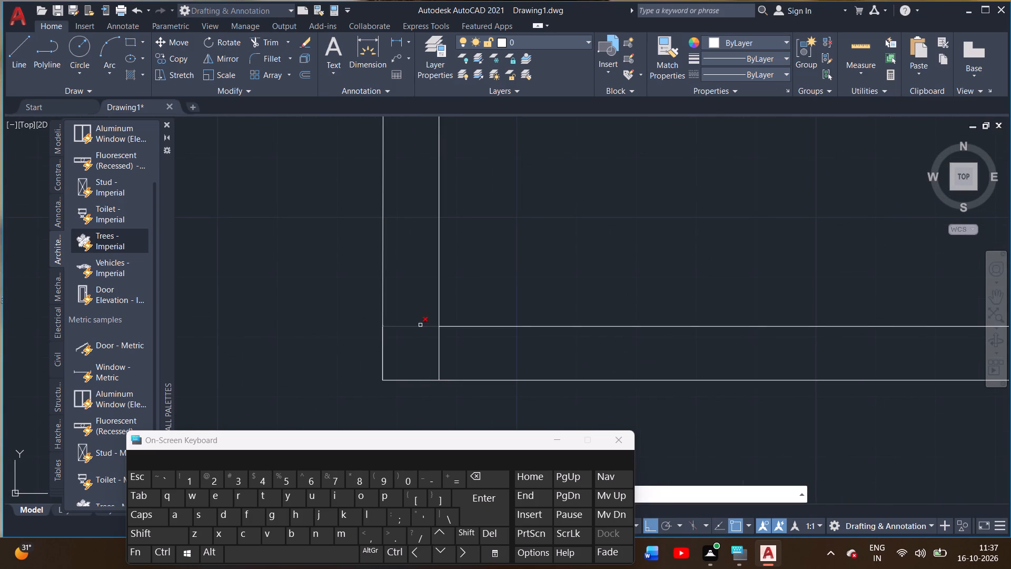
pyautogui.doubleClick(420, 325)
pyautogui.doubleClick(440, 355)
pyautogui.scroll(-1, 487, 361)
pyautogui.moveTo(487, 361); pyautogui.dragTo(197, 365, button='middle')
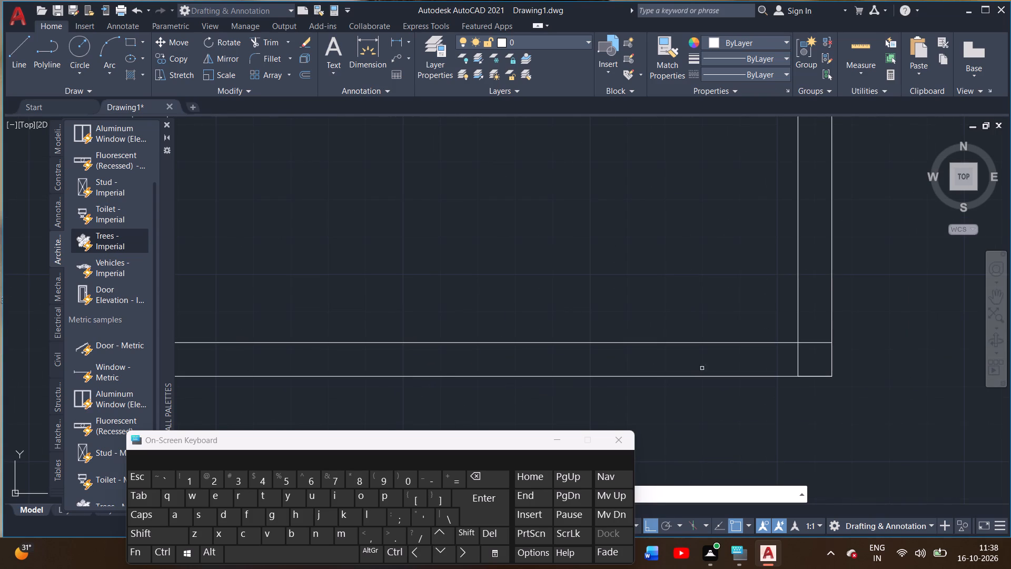
pyautogui.moveTo(726, 370); pyautogui.dragTo(503, 363, button='middle')
pyautogui.scroll(2, 548, 359)
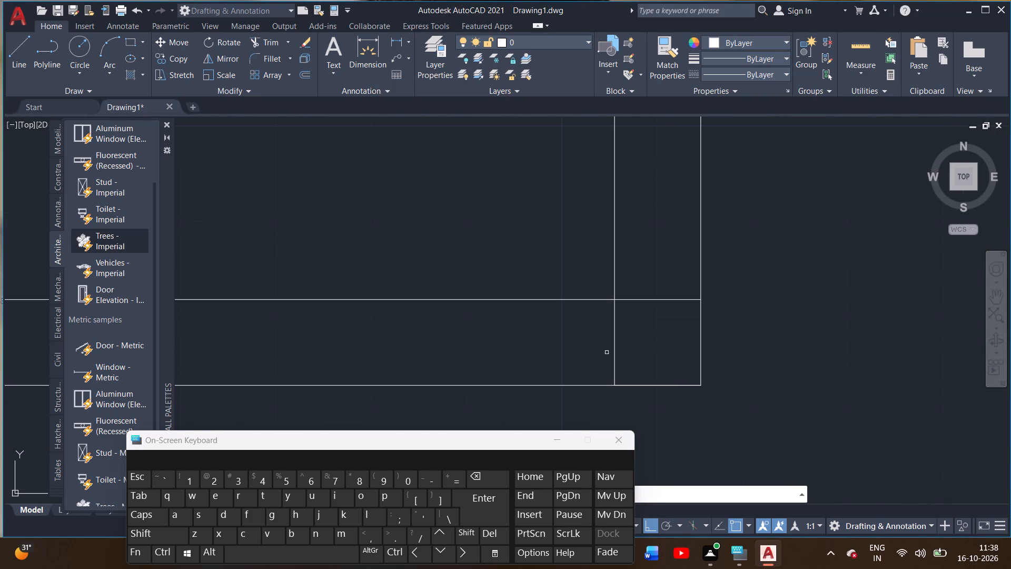
pyautogui.tripleClick(613, 360)
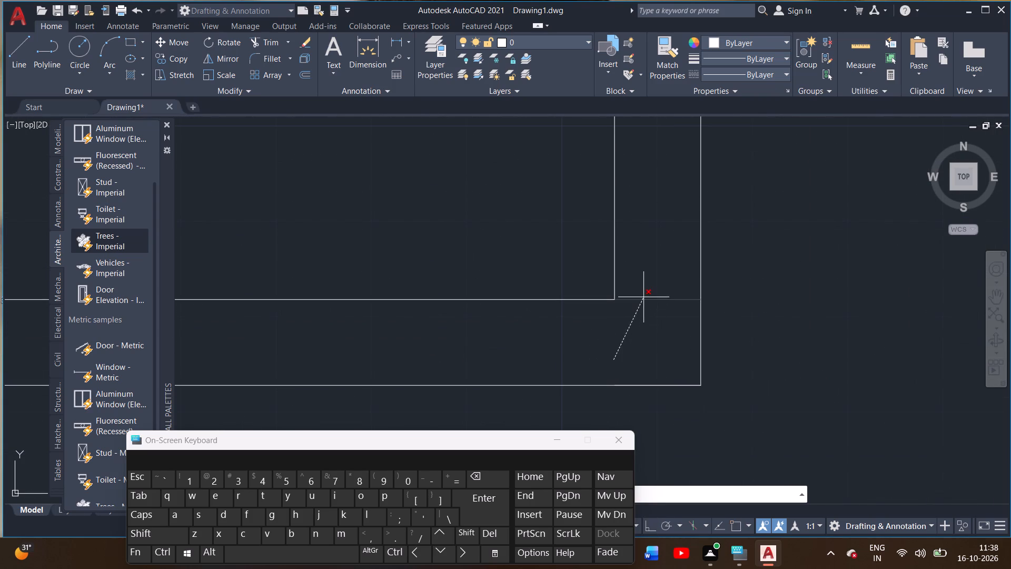
pyautogui.click(643, 296)
pyautogui.scroll(-4, 647, 339)
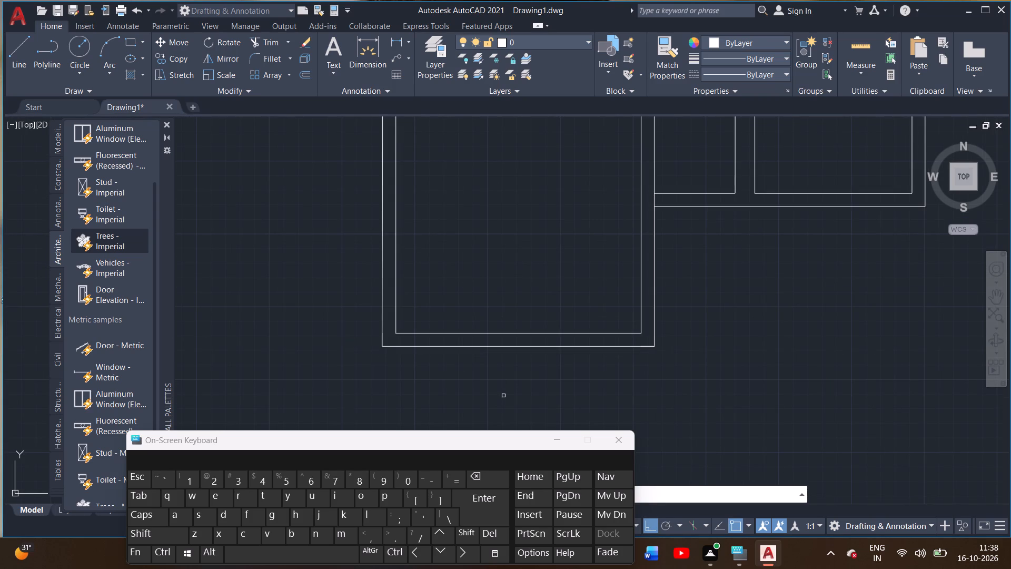
pyautogui.rightClick(504, 394)
pyautogui.click(541, 211)
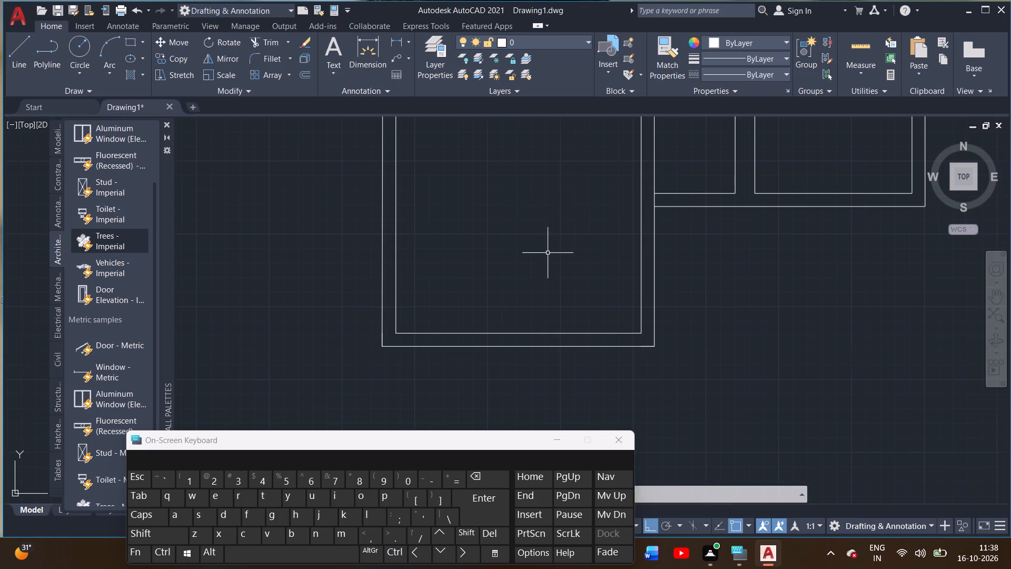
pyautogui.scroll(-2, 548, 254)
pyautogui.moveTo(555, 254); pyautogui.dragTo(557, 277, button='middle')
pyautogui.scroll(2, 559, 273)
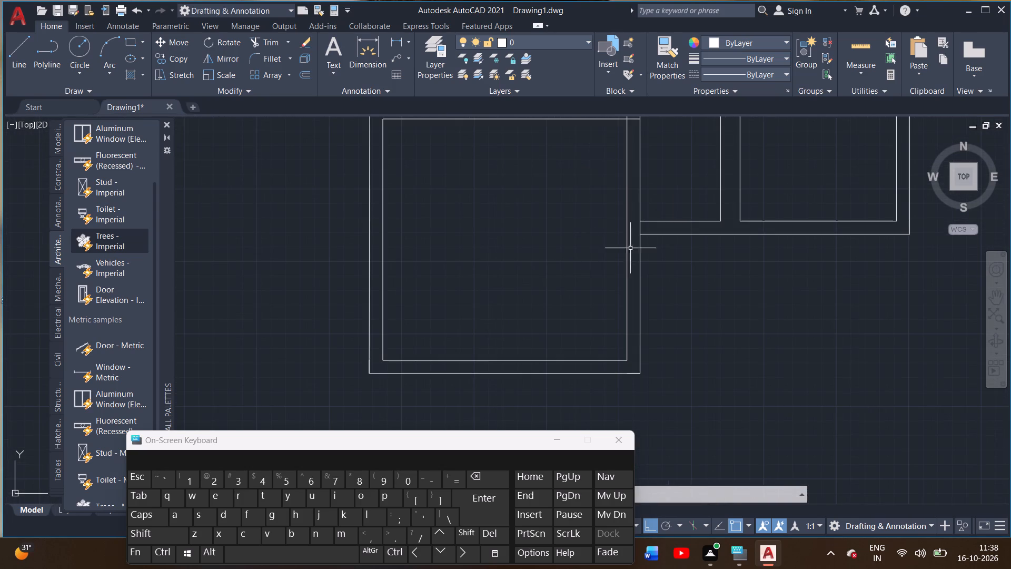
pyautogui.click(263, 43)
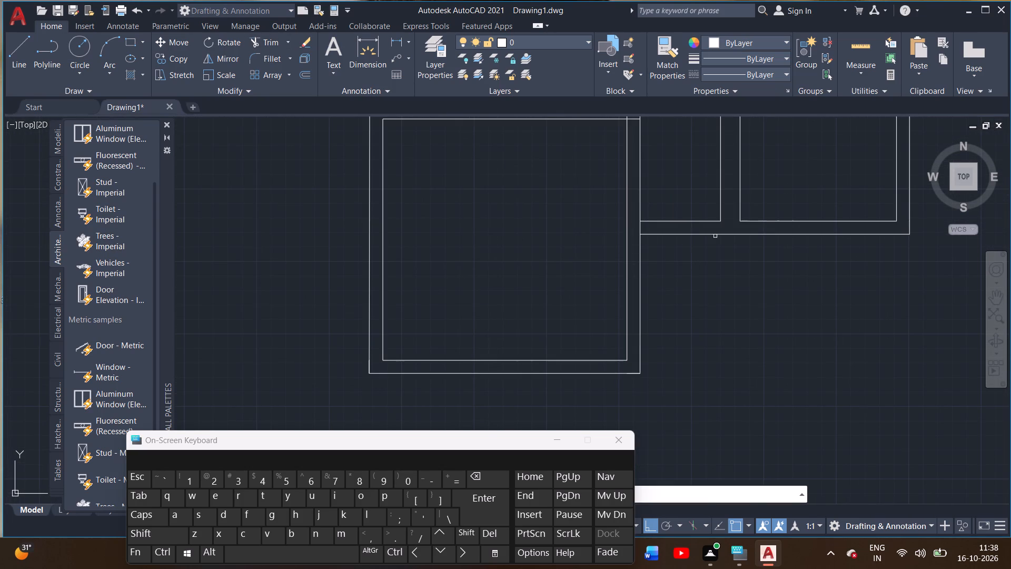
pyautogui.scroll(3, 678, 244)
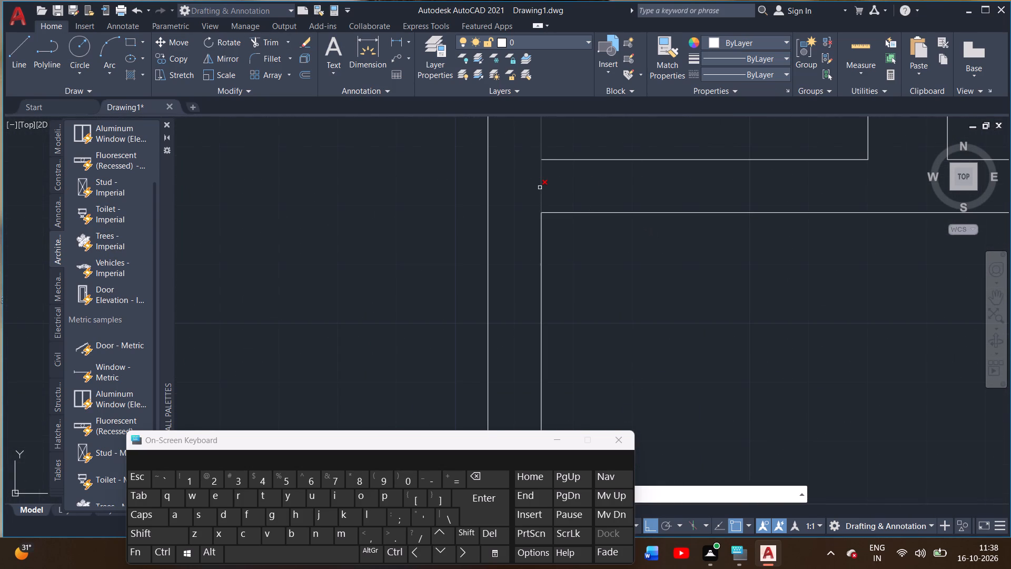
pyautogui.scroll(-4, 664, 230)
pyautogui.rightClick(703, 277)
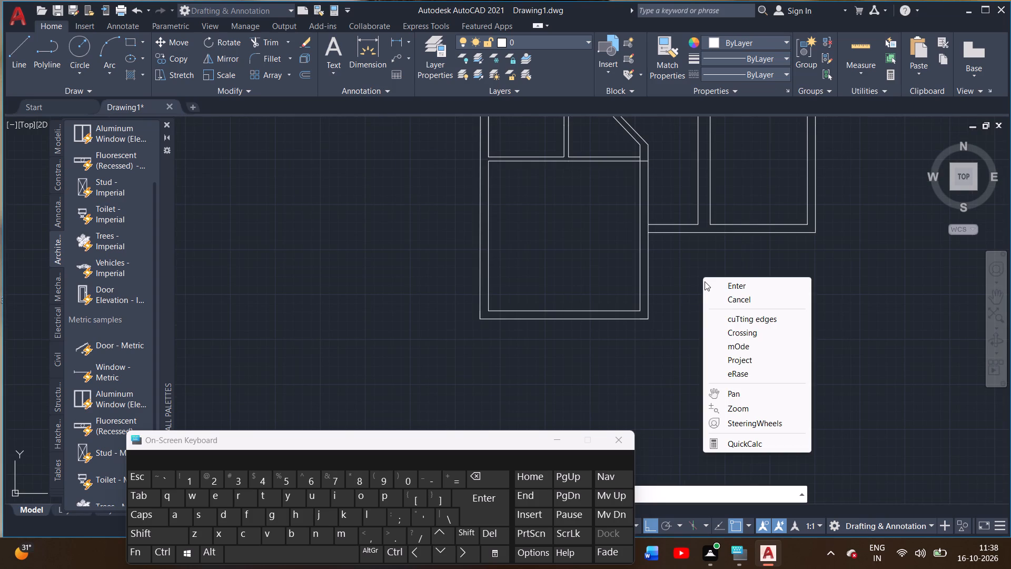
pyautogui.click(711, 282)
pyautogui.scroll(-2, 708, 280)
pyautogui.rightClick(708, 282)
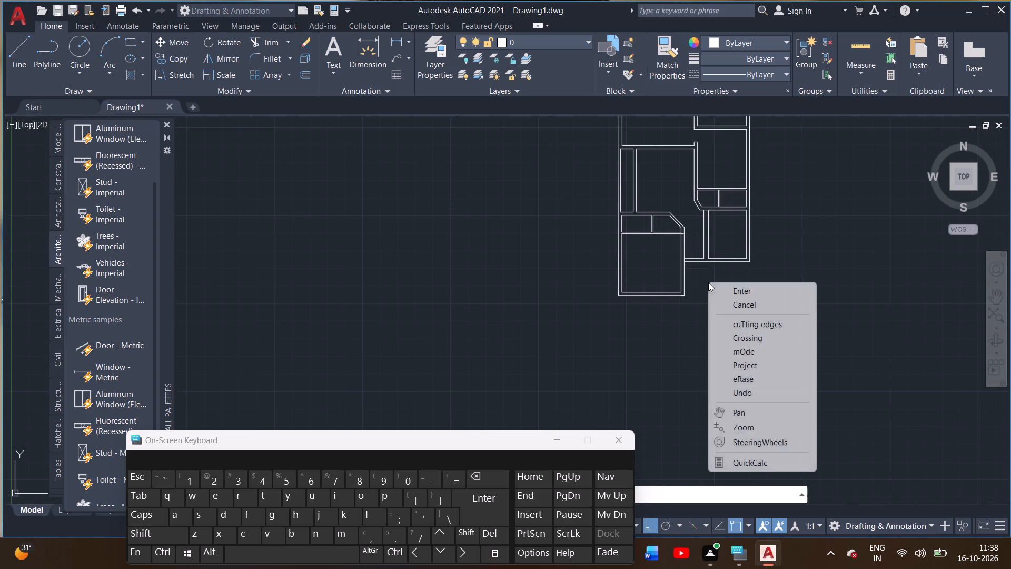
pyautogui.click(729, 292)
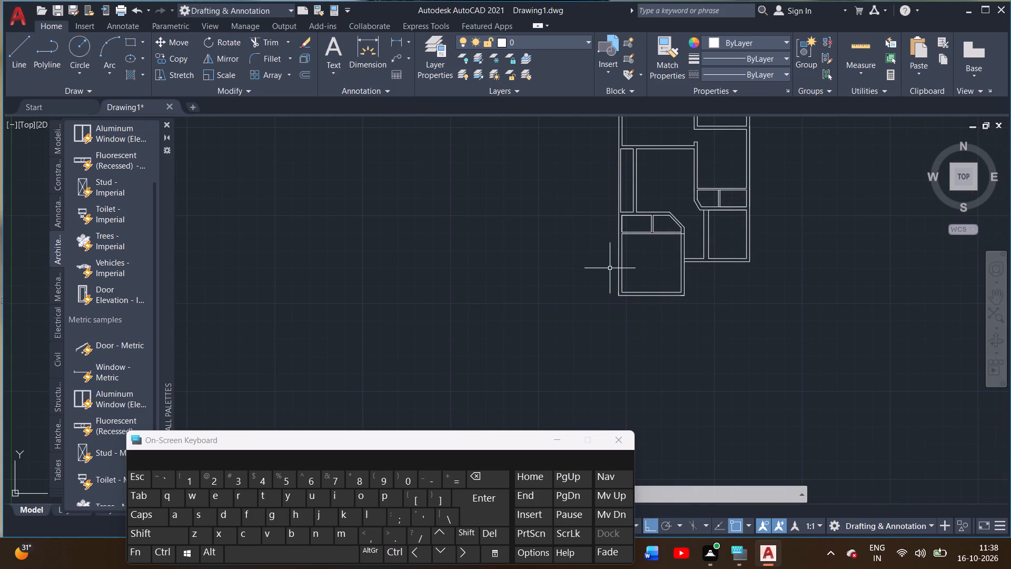
# Trim the crossing line ends at the floor plan's upper-left outer corner, leaving a clean inner corner.
pyautogui.moveTo(617, 269); pyautogui.dragTo(551, 341, button='middle')
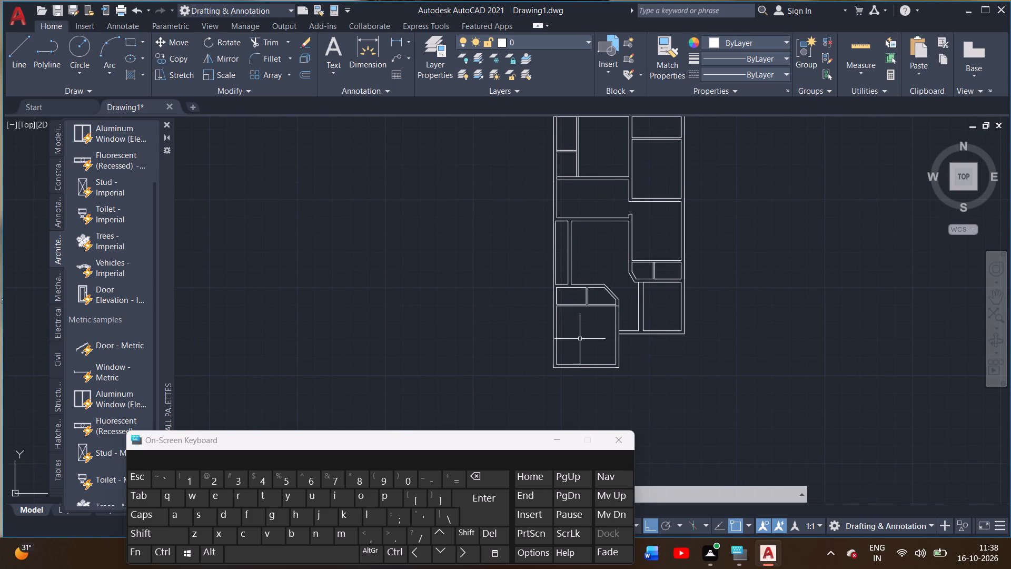
pyautogui.moveTo(601, 313); pyautogui.dragTo(575, 331, button='middle')
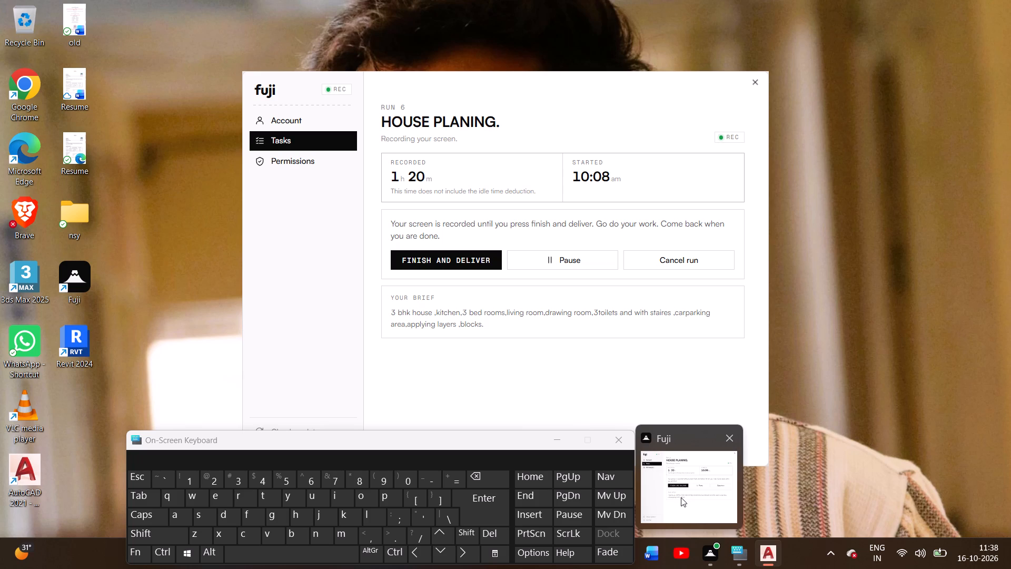
pyautogui.moveTo(779, 302); pyautogui.dragTo(775, 302, button='middle')
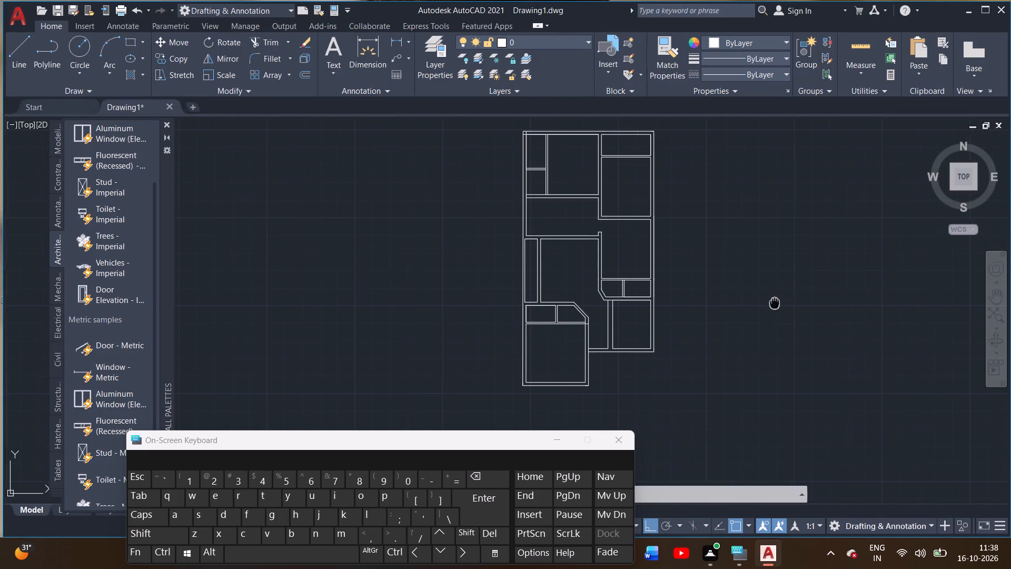
pyautogui.moveTo(775, 302); pyautogui.dragTo(738, 289, button='middle')
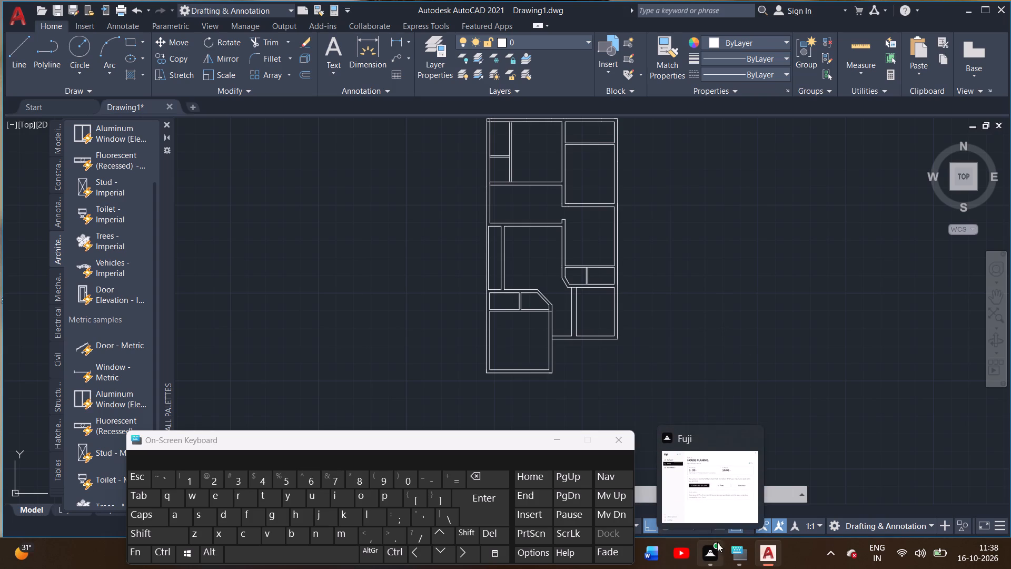
pyautogui.moveTo(642, 288); pyautogui.dragTo(642, 288, button='middle')
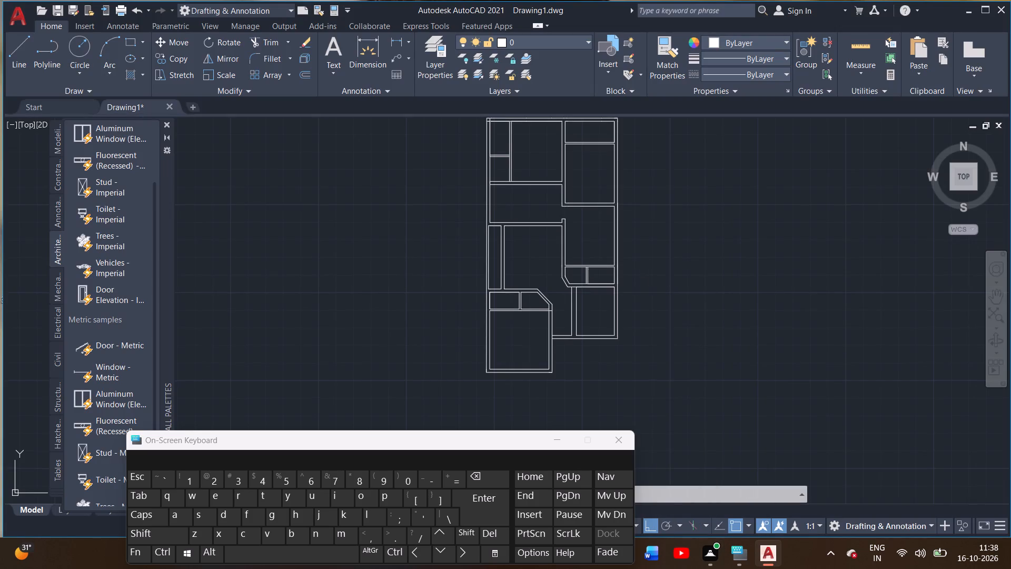
pyautogui.moveTo(642, 288); pyautogui.dragTo(625, 317, button='middle')
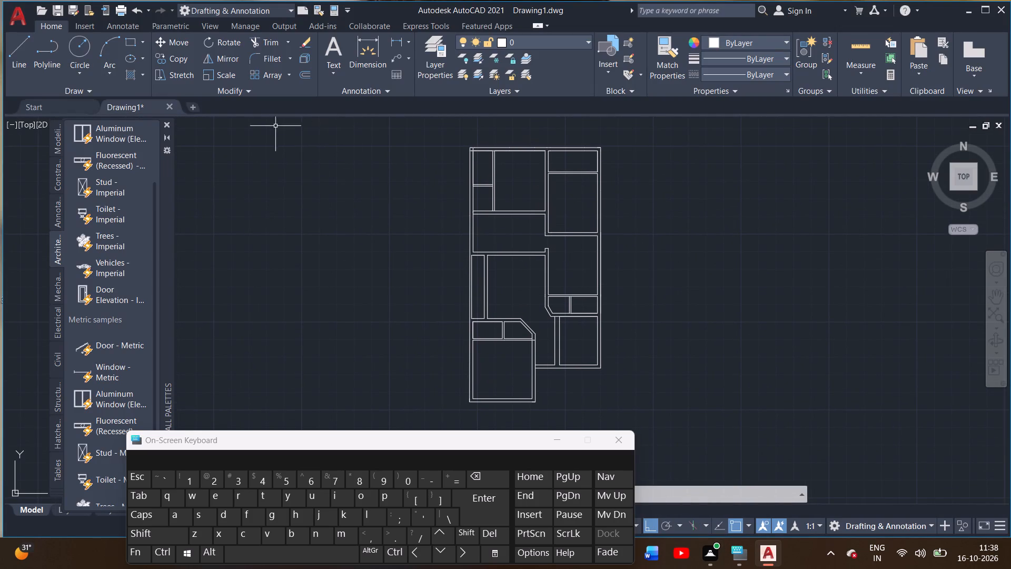
pyautogui.click(270, 47)
pyautogui.scroll(4, 474, 137)
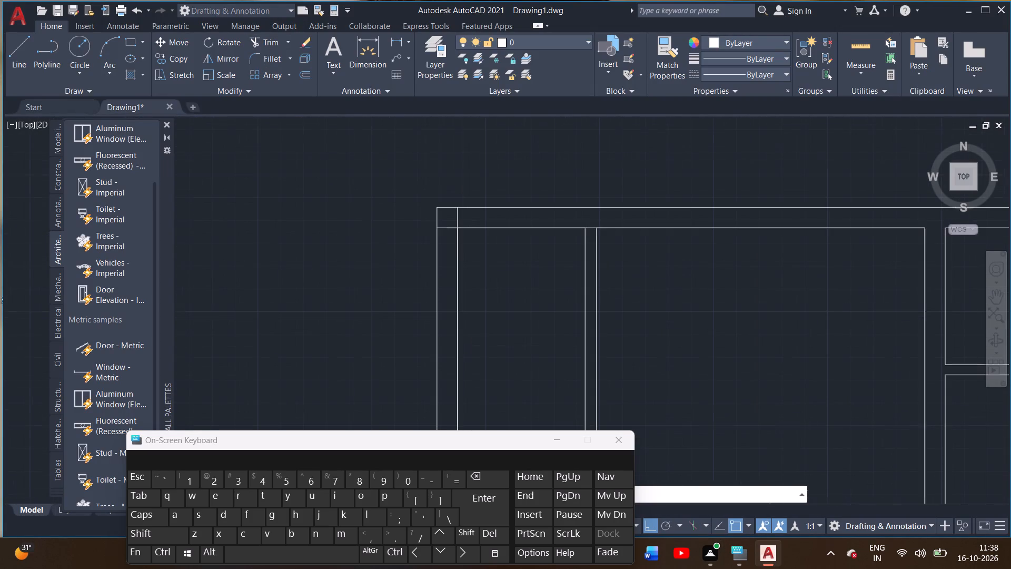
pyautogui.click(458, 216)
pyautogui.doubleClick(451, 227)
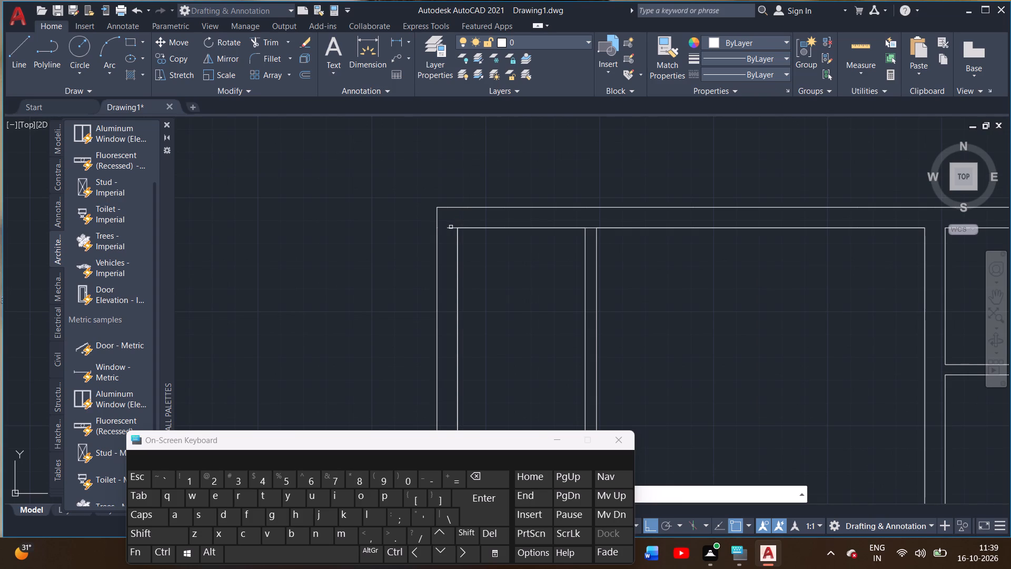
pyautogui.click(451, 229)
# Trim the top wall's inner line between the two sides of the first partition from the upper-left corner.
pyautogui.scroll(4, 583, 229)
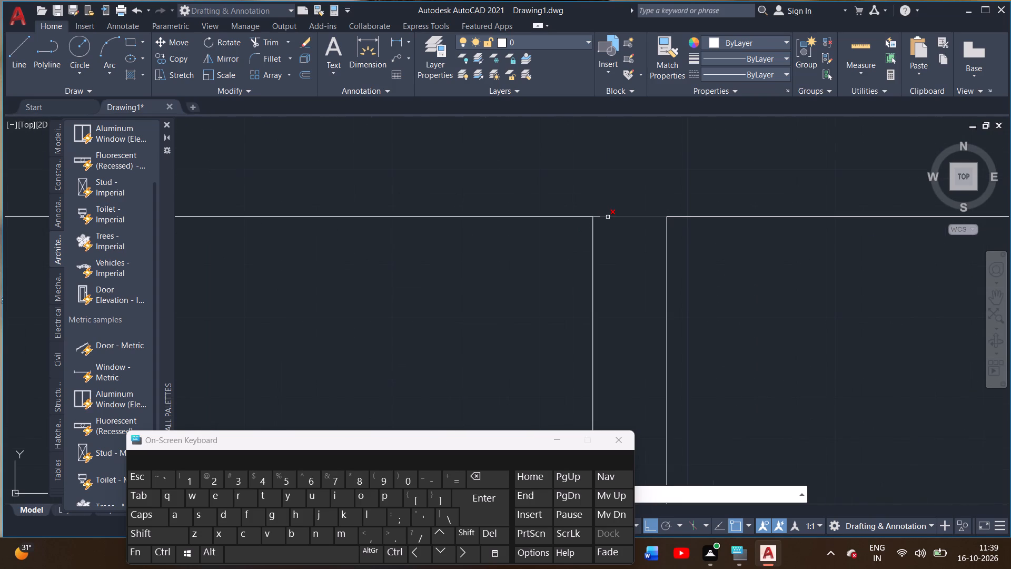
pyautogui.click(608, 217)
pyautogui.click(599, 217)
# Trim the side wall lines between the two lines of the horizontal partition separating the small upper-left rooms, at both ends.
pyautogui.scroll(-3, 609, 241)
pyautogui.scroll(-1, 661, 269)
pyautogui.moveTo(661, 268); pyautogui.dragTo(242, 209, button='middle')
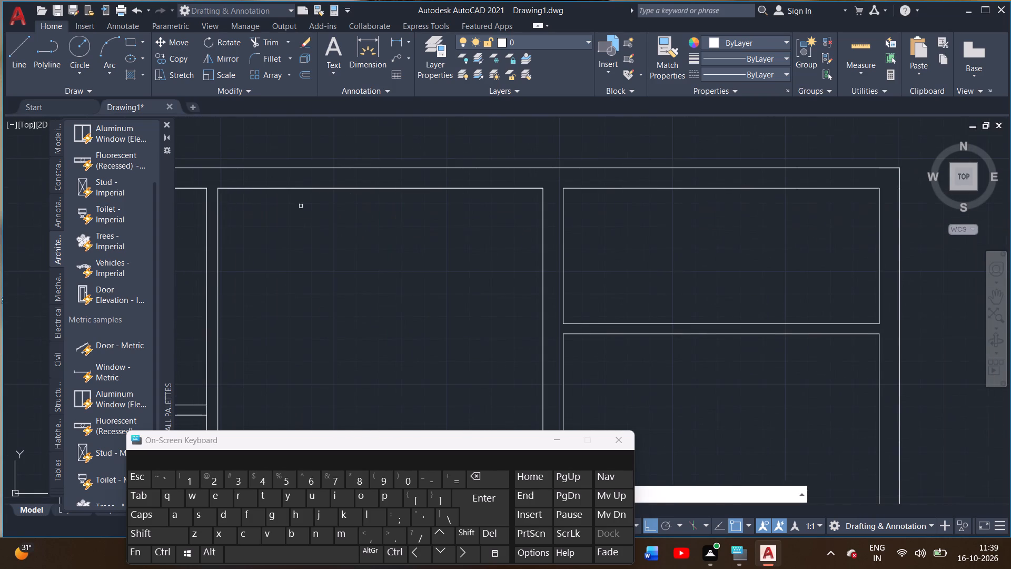
pyautogui.scroll(-2, 652, 230)
pyautogui.moveTo(653, 230); pyautogui.dragTo(663, 144, button='middle')
pyautogui.scroll(4, 445, 221)
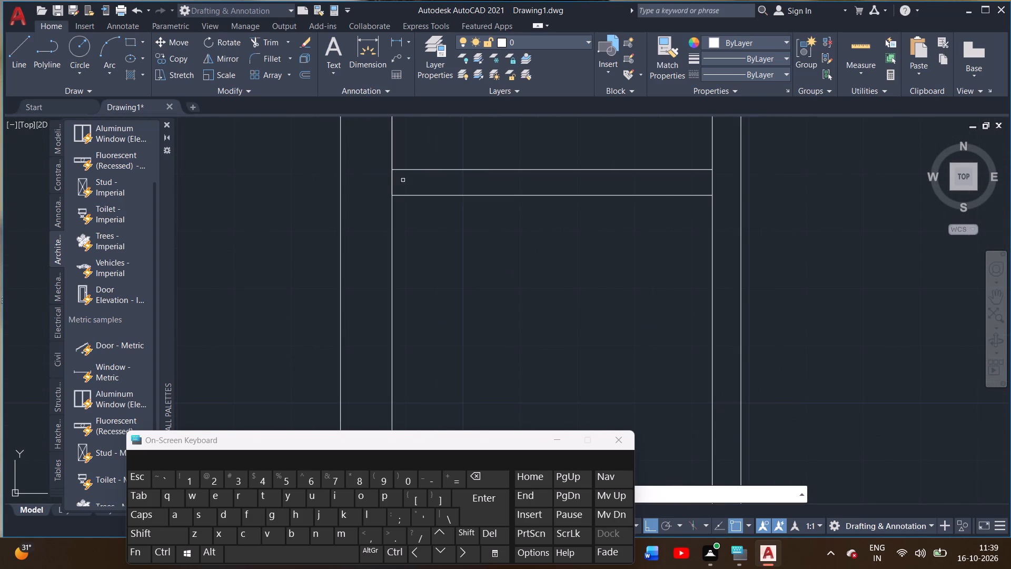
pyautogui.doubleClick(393, 185)
pyautogui.click(392, 184)
pyautogui.click(712, 185)
# Trim the leftover segments where the wall below the two small upper-left rooms meets the left outer wall and the vertical partition.
pyautogui.scroll(-3, 502, 270)
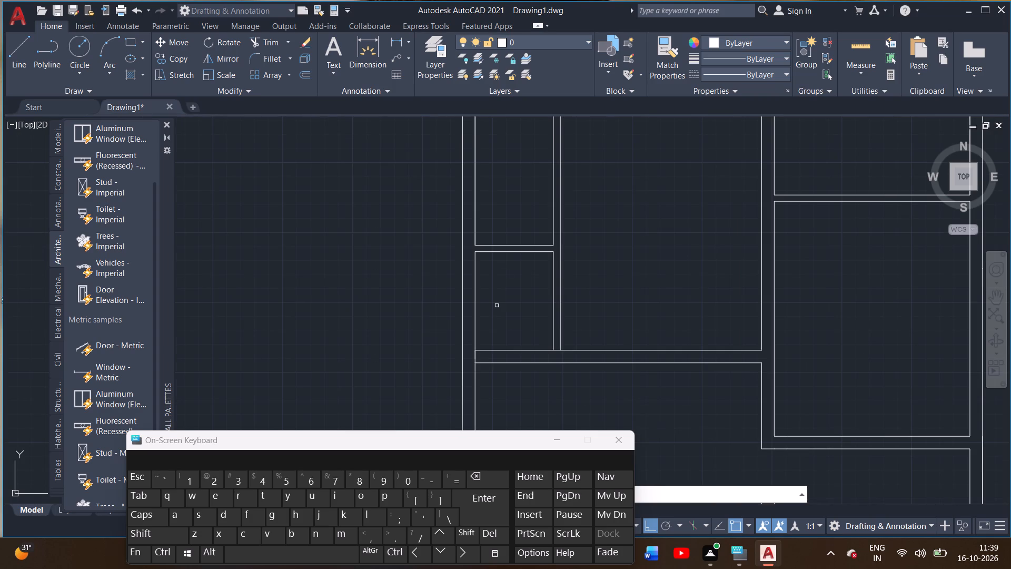
pyautogui.moveTo(494, 306); pyautogui.dragTo(499, 217, button='middle')
pyautogui.scroll(2, 486, 272)
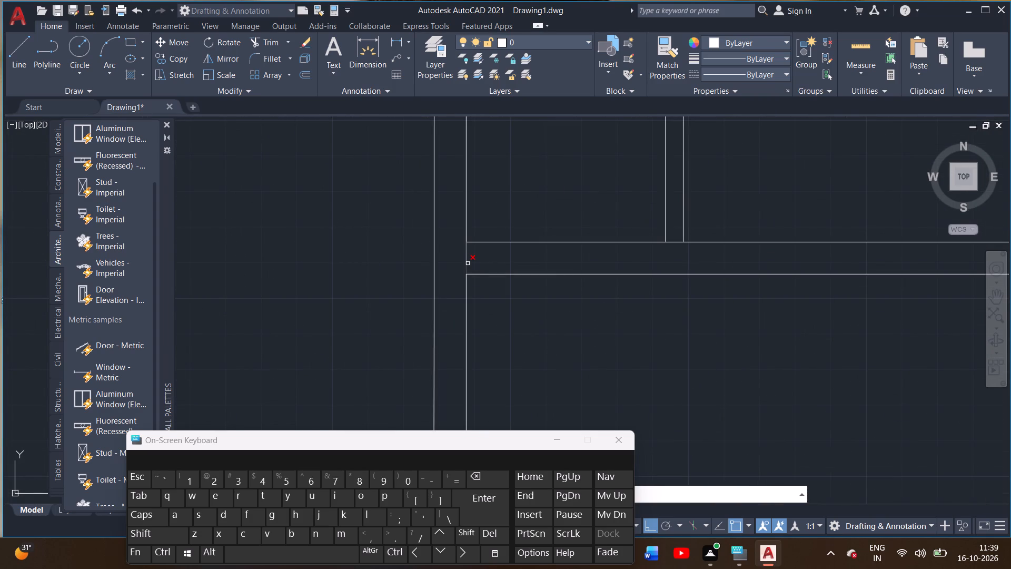
pyautogui.click(467, 263)
pyautogui.click(467, 260)
pyautogui.moveTo(571, 253); pyautogui.dragTo(397, 293, button='middle')
pyautogui.scroll(3, 508, 286)
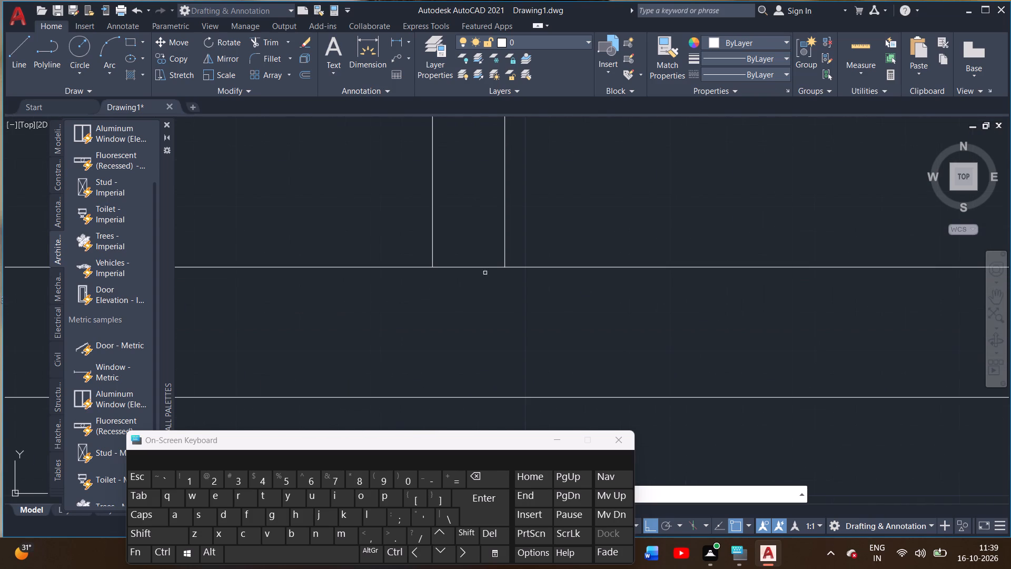
pyautogui.doubleClick(477, 268)
# Trim the overrunning partition line and the wall's inner line between the partition lines, at the lower-left room's upper-right corner.
pyautogui.scroll(-5, 477, 270)
pyautogui.moveTo(582, 311); pyautogui.dragTo(581, 311, button='middle')
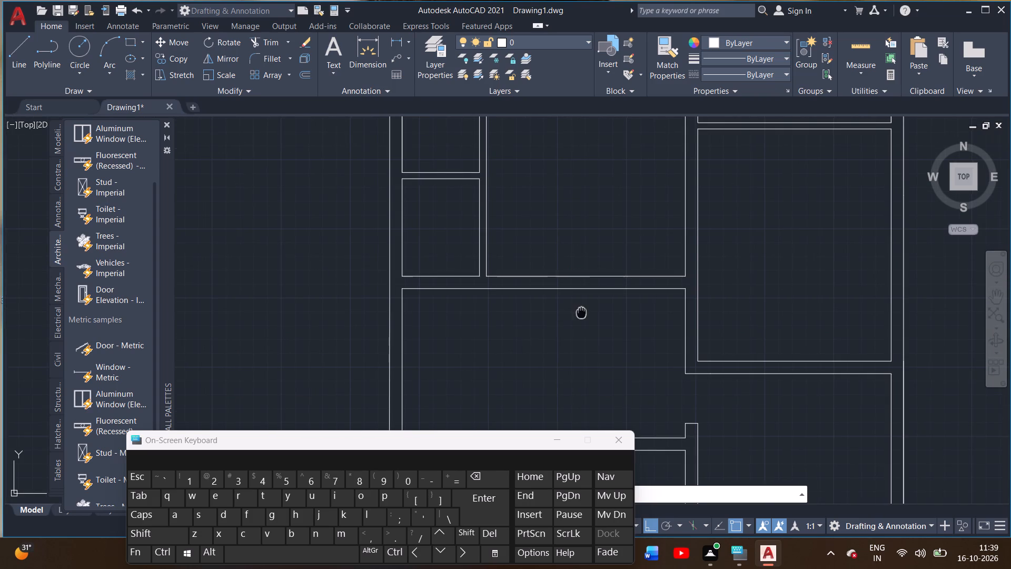
pyautogui.moveTo(581, 311); pyautogui.dragTo(531, 372, button='middle')
pyautogui.moveTo(528, 268); pyautogui.dragTo(526, 211, button='middle')
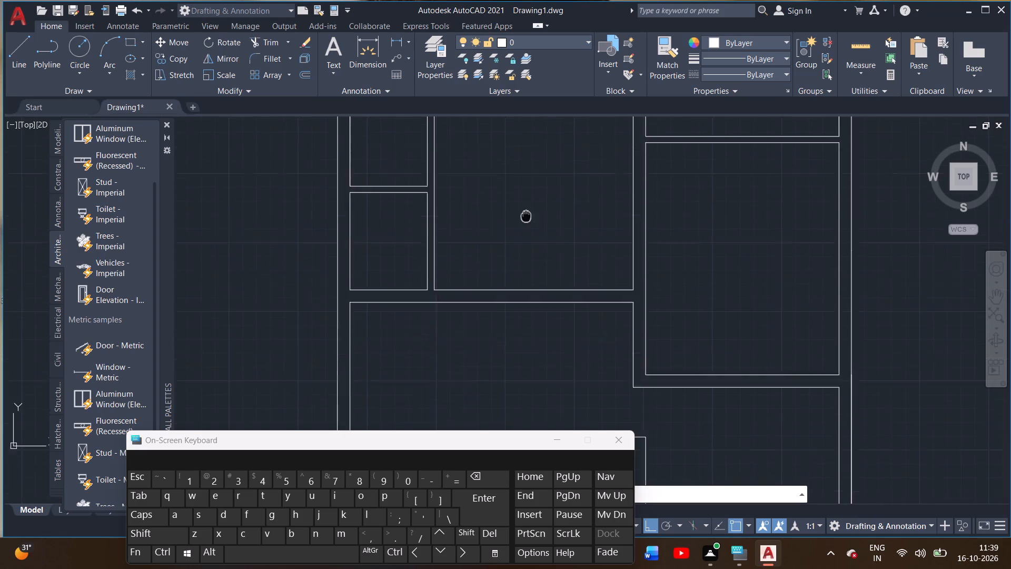
pyautogui.moveTo(526, 211); pyautogui.dragTo(528, 157, button='middle')
pyautogui.moveTo(558, 322); pyautogui.dragTo(558, 197, button='middle')
pyautogui.moveTo(533, 317); pyautogui.dragTo(507, 154, button='middle')
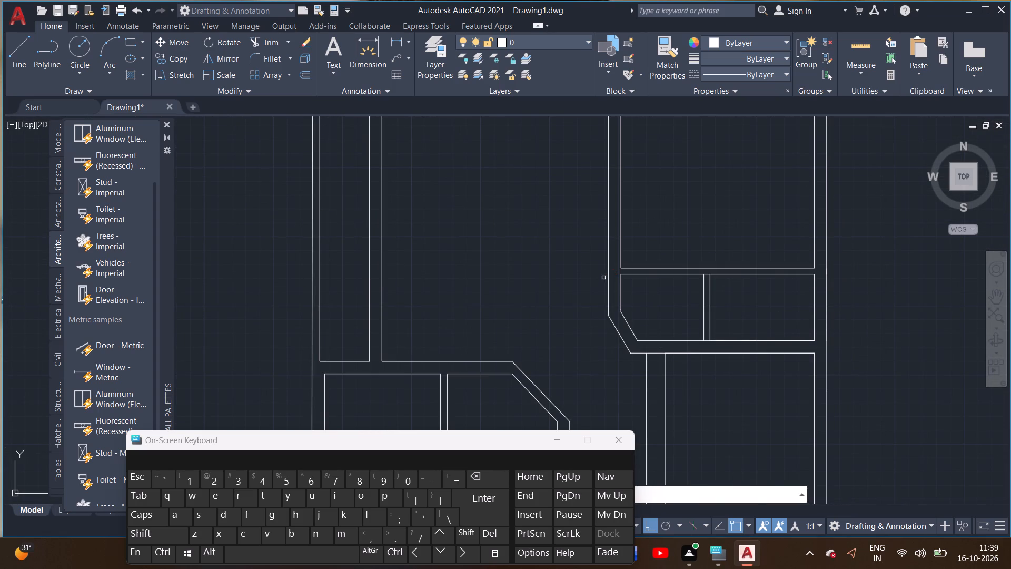
pyautogui.moveTo(573, 288); pyautogui.dragTo(586, 196, button='middle')
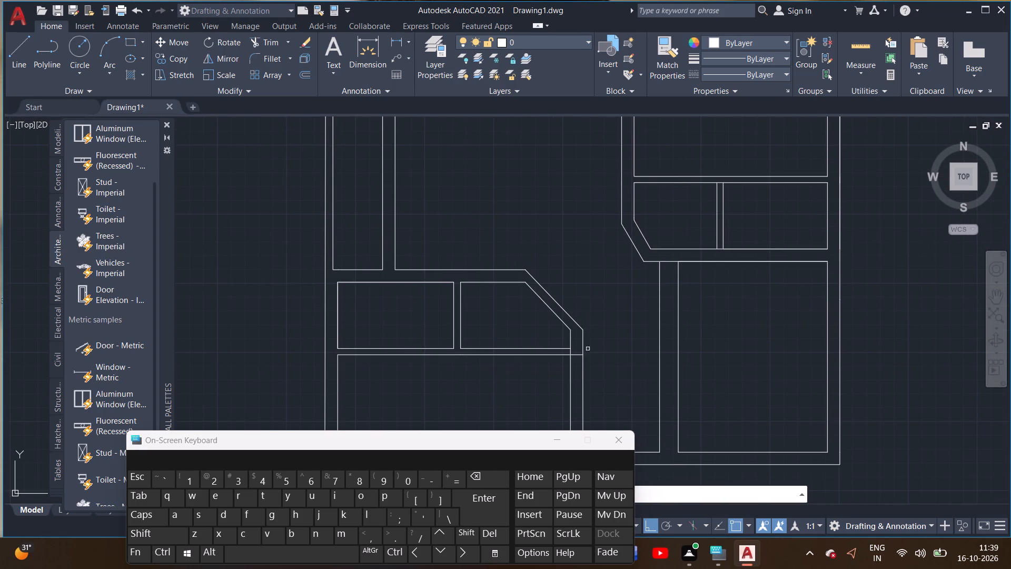
pyautogui.scroll(3, 578, 366)
pyautogui.click(571, 324)
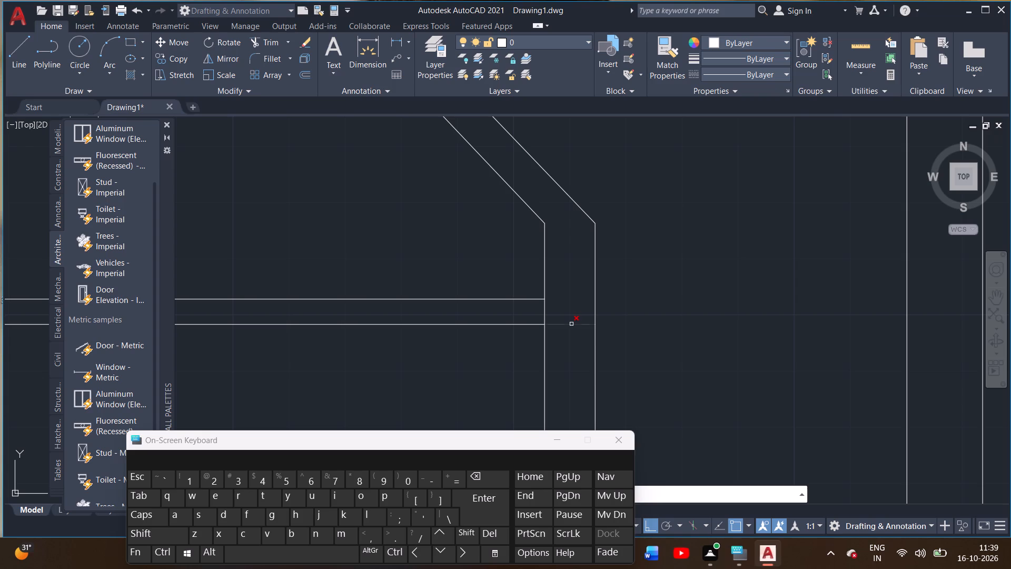
pyautogui.doubleClick(544, 313)
# Draw a horizontal line continuing the bottom wall's inner line across the lower-left room's right wall to that room's inner wall line.
pyautogui.scroll(-3, 645, 280)
pyautogui.moveTo(681, 296); pyautogui.dragTo(693, 189, button='middle')
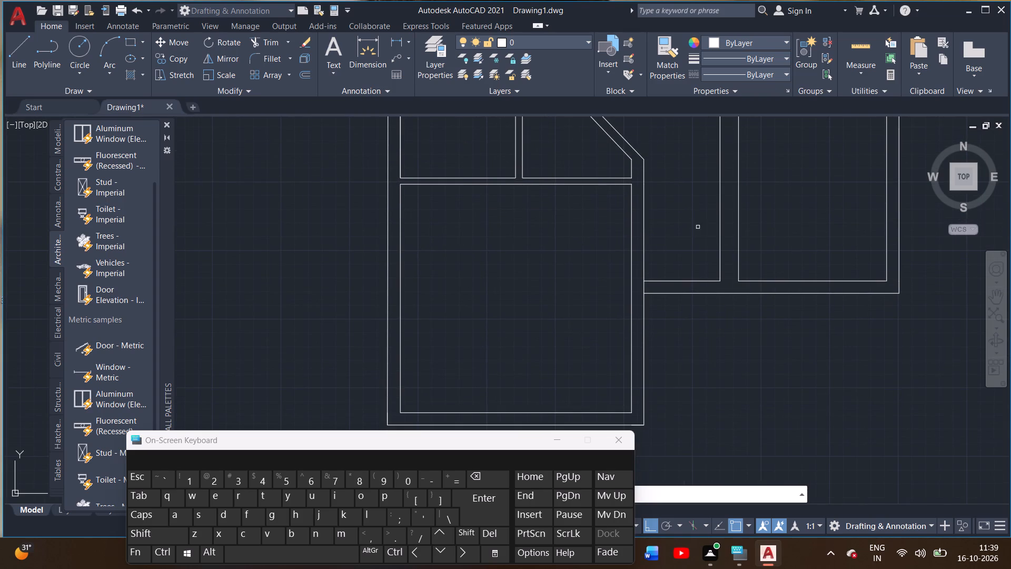
pyautogui.scroll(2, 649, 281)
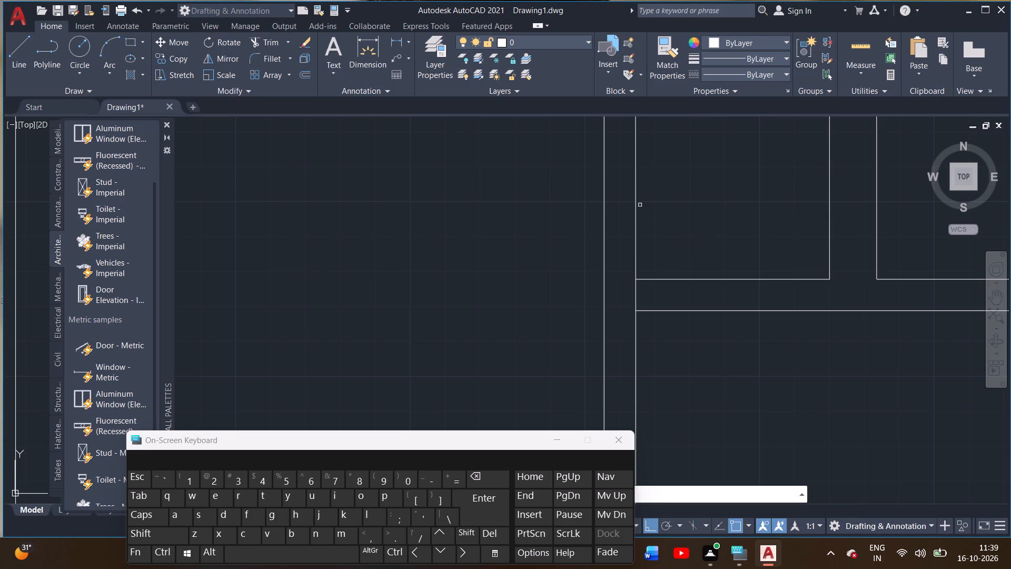
pyautogui.click(15, 65)
pyautogui.scroll(4, 643, 280)
pyautogui.scroll(3, 587, 272)
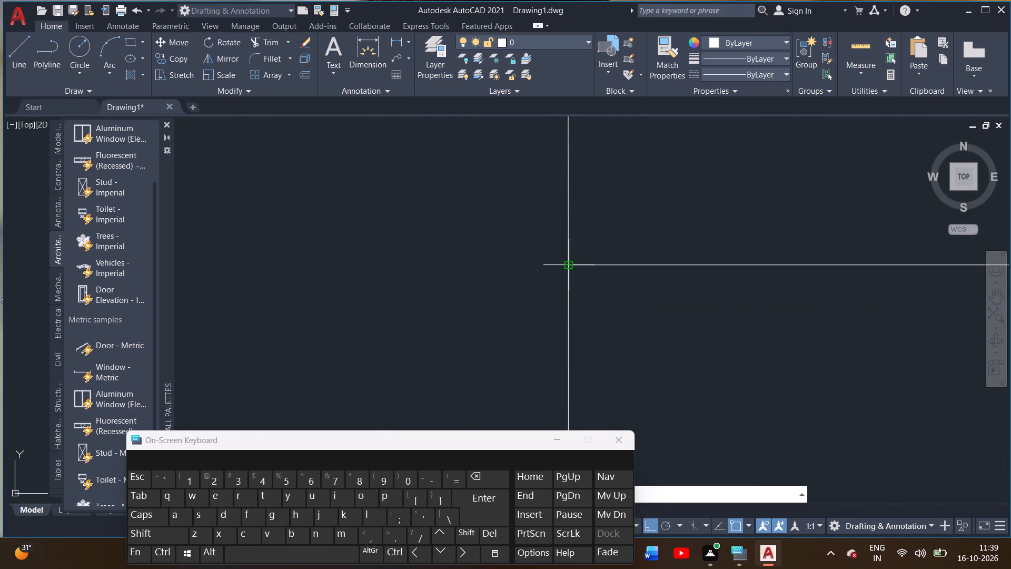
pyautogui.click(571, 263)
pyautogui.scroll(-2, 460, 281)
pyautogui.scroll(-3, 416, 289)
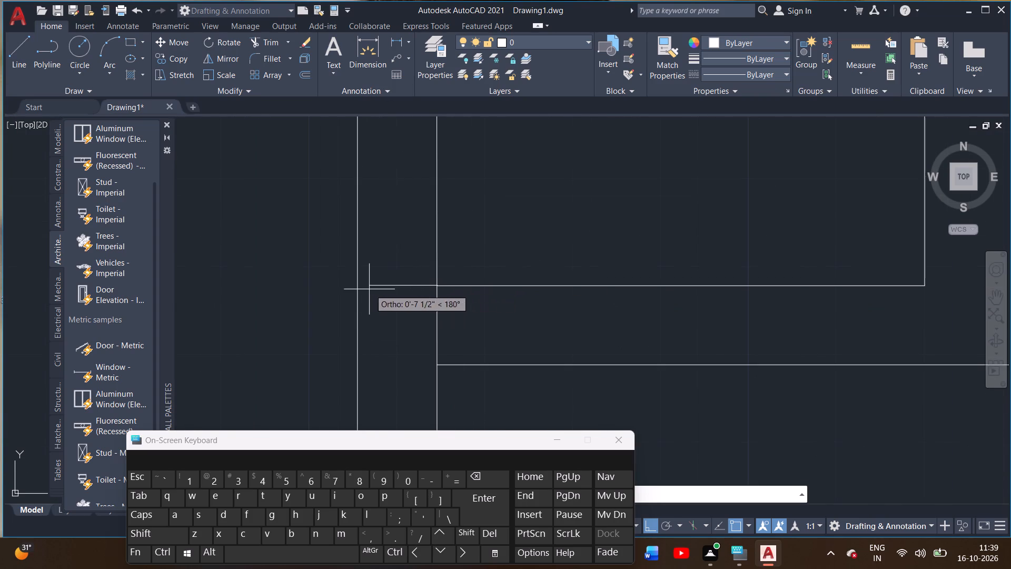
pyautogui.click(355, 286)
pyautogui.rightClick(355, 286)
pyautogui.rightClick(355, 286)
pyautogui.click(383, 291)
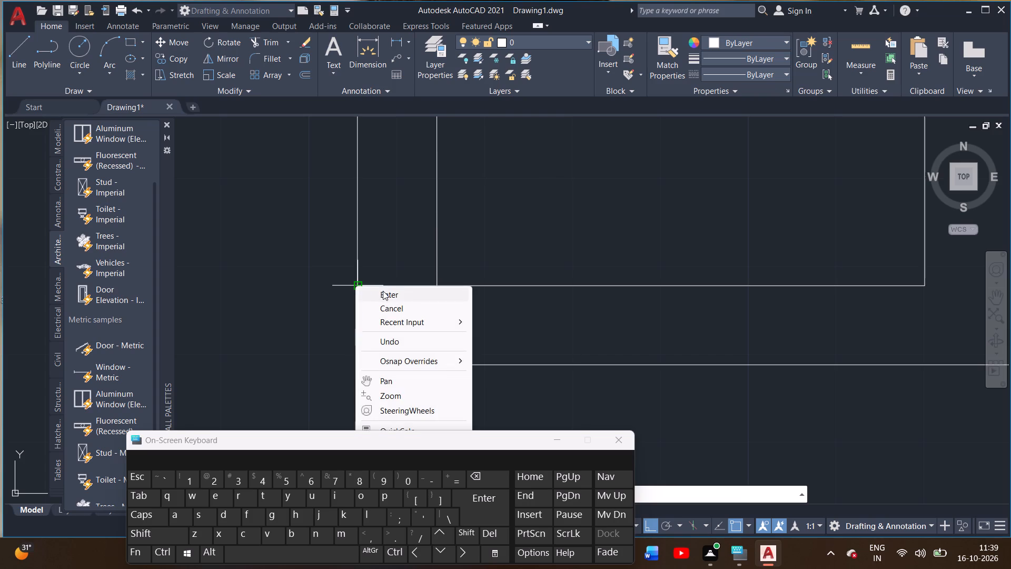
# Trim the right wall's outer line between the bottom wall's two lines, plus the short line crossing the wall thickness.
pyautogui.click(276, 40)
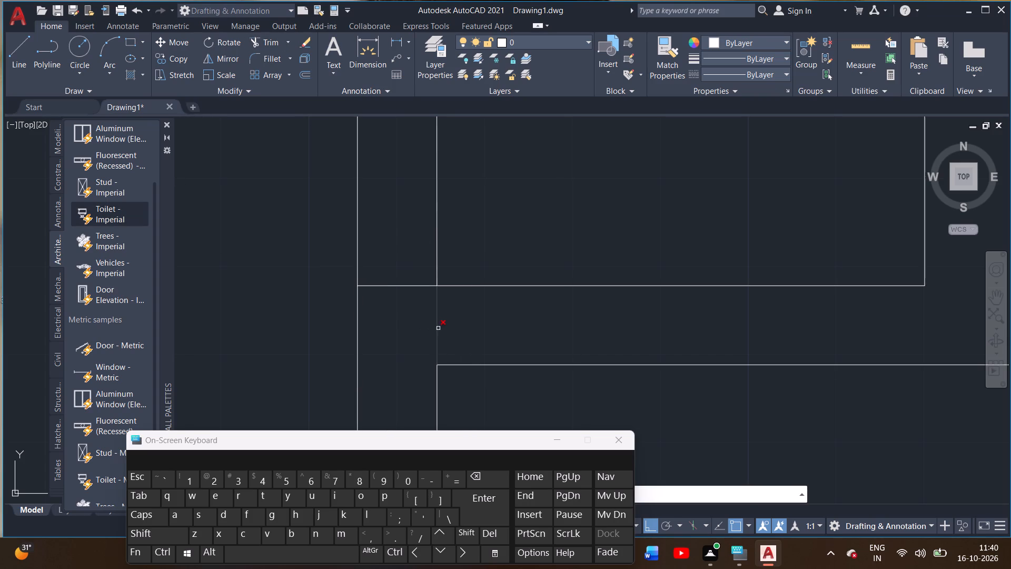
pyautogui.click(438, 328)
pyautogui.click(410, 287)
pyautogui.scroll(-3, 422, 323)
pyautogui.moveTo(422, 329); pyautogui.dragTo(502, 279, button='middle')
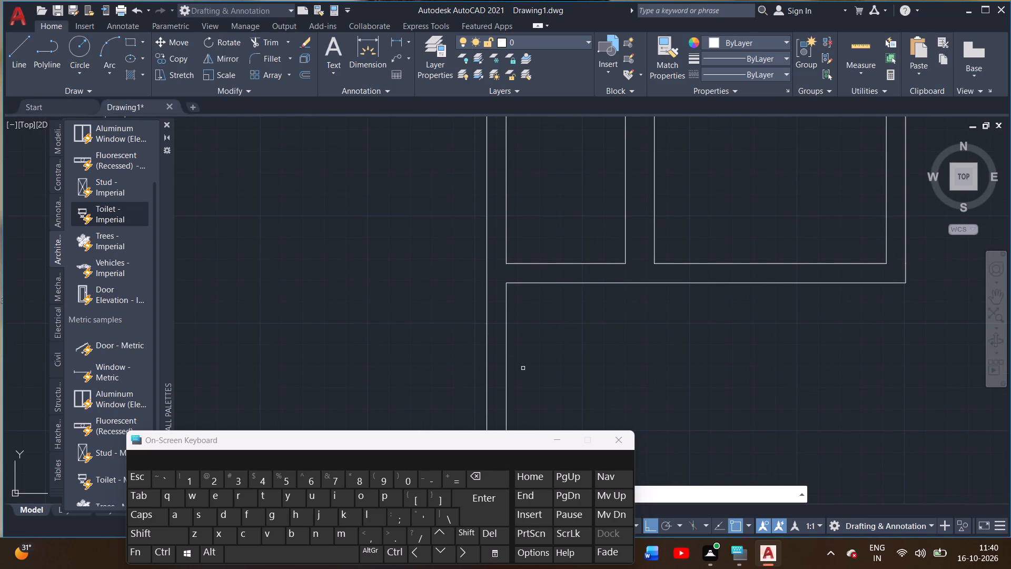
pyautogui.scroll(-2, 537, 366)
pyautogui.rightClick(285, 317)
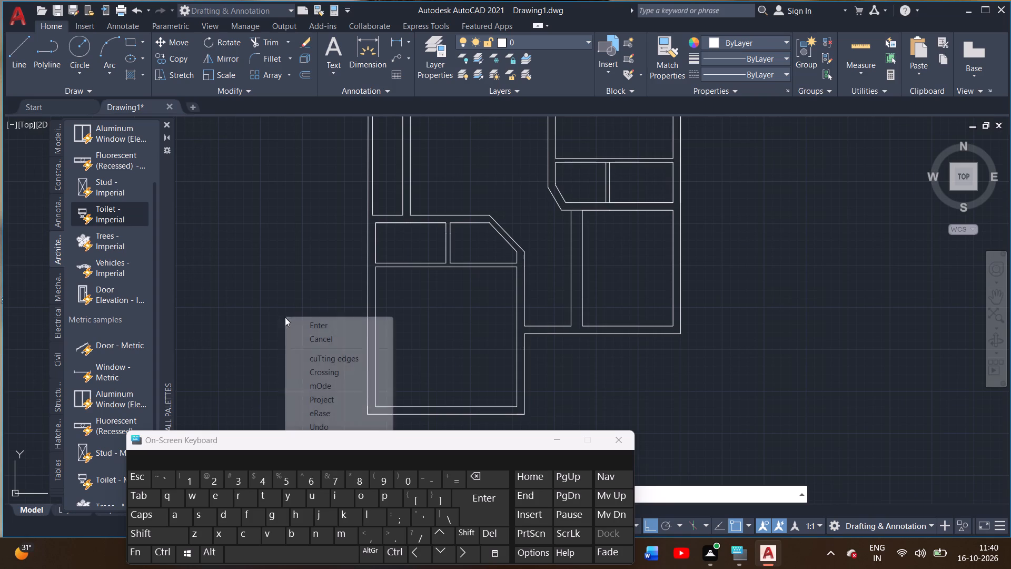
pyautogui.click(306, 326)
# From the upper-left room's top-left inner corner, draw a line 1'4" along the top wall, continuing across the wall to its outer line.
pyautogui.moveTo(320, 311); pyautogui.dragTo(341, 382, button='middle')
pyautogui.scroll(-2, 341, 382)
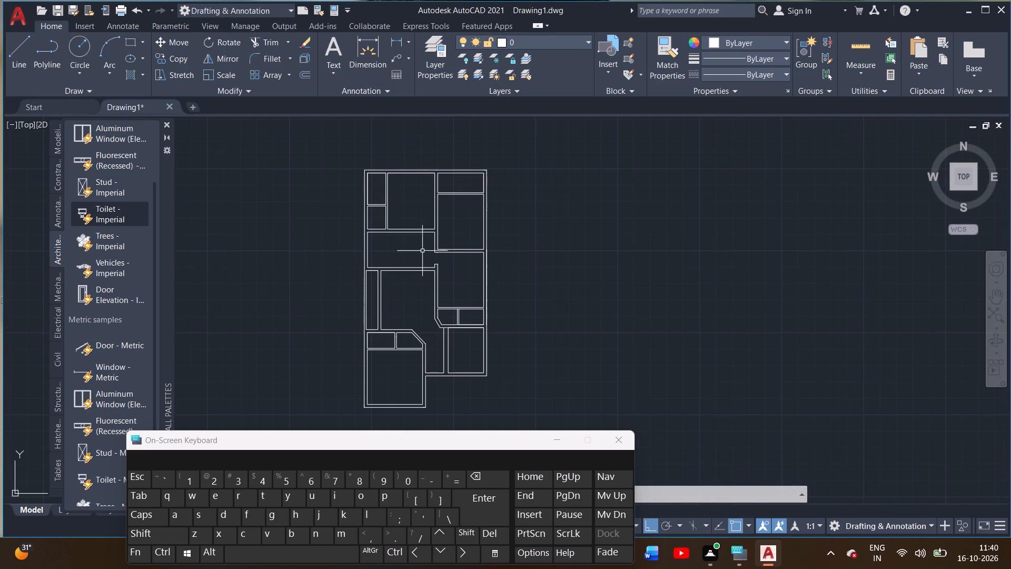
pyautogui.click(17, 65)
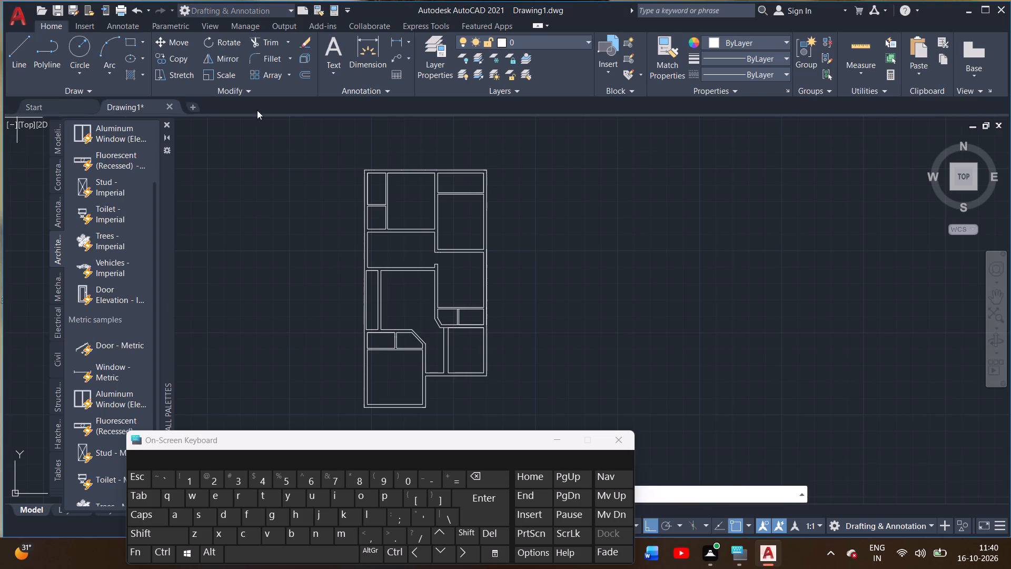
pyautogui.scroll(3, 368, 152)
pyautogui.moveTo(392, 185); pyautogui.dragTo(368, 132, button='middle')
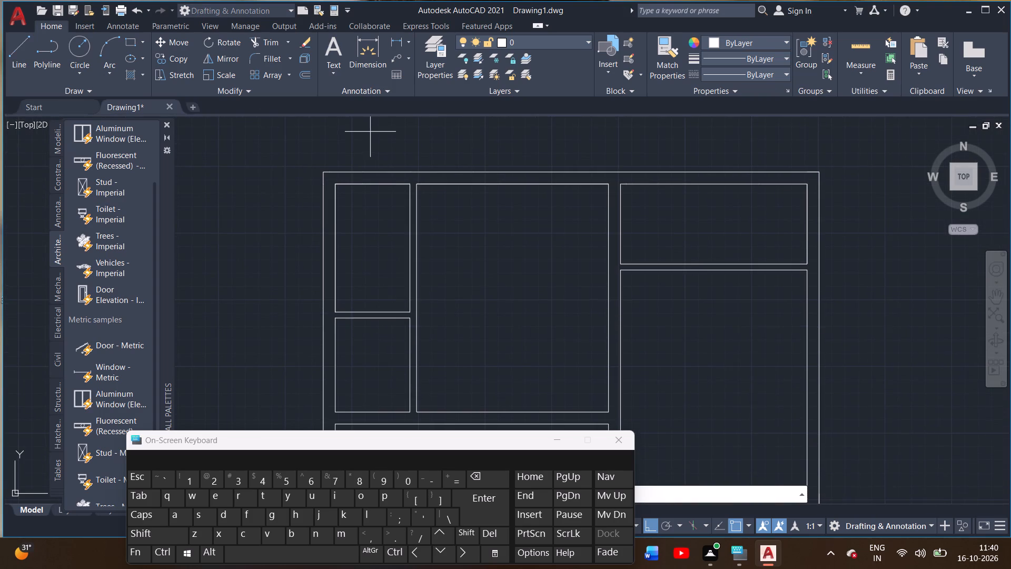
pyautogui.click(336, 185)
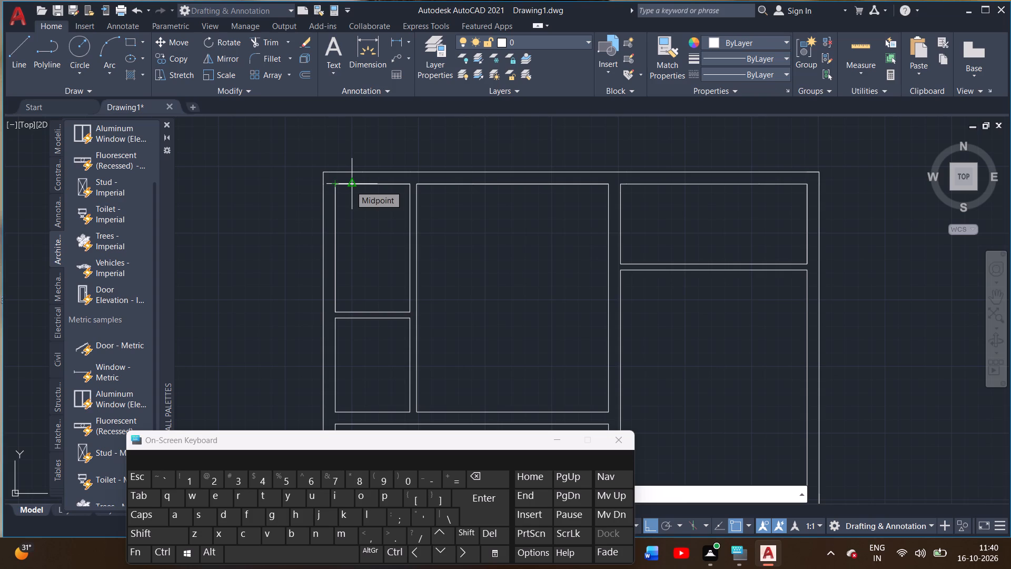
pyautogui.write("1'4")
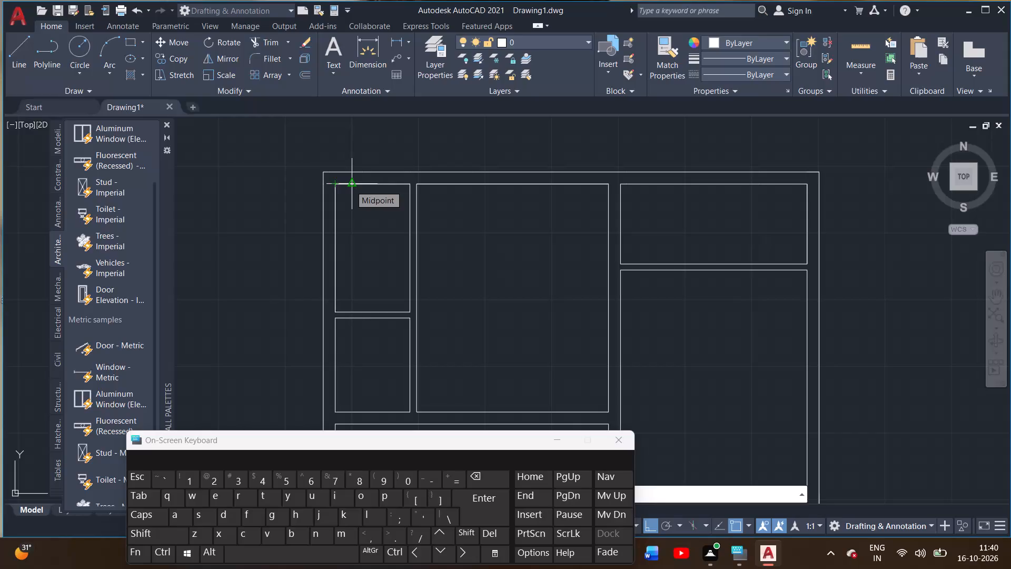
pyautogui.hotkey('shift', '"')
pyautogui.press('Return')
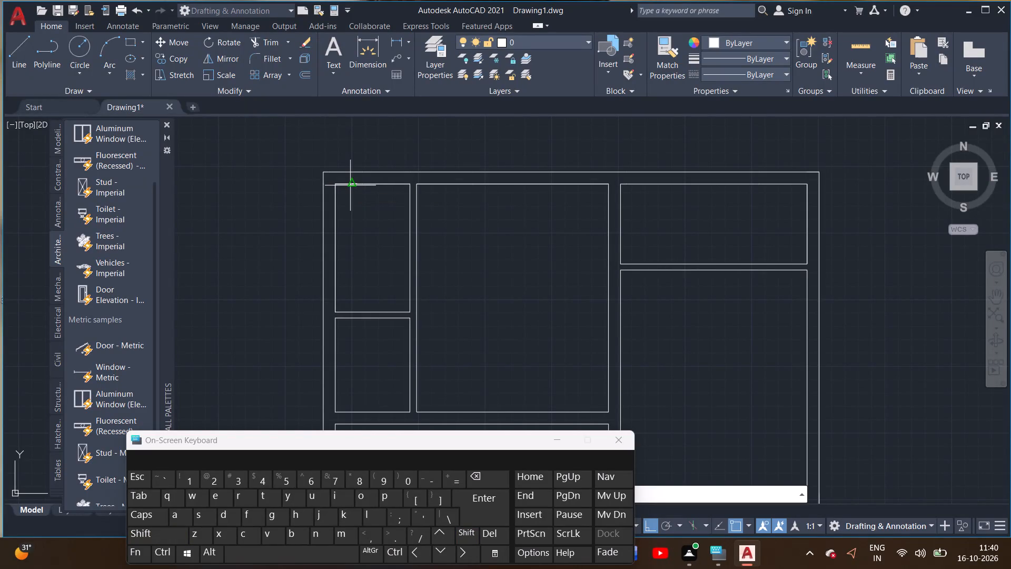
pyautogui.scroll(3, 346, 171)
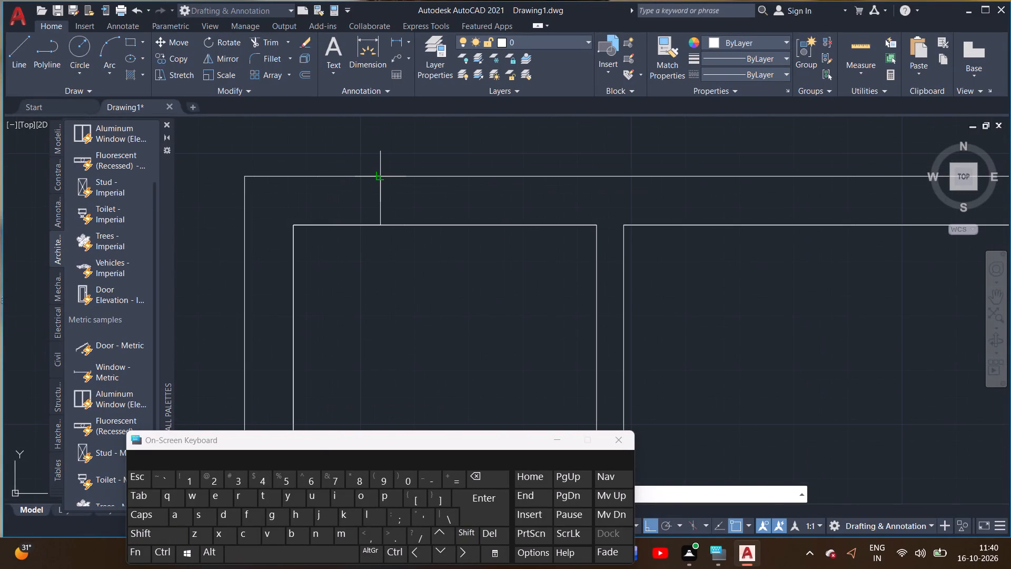
pyautogui.click(381, 174)
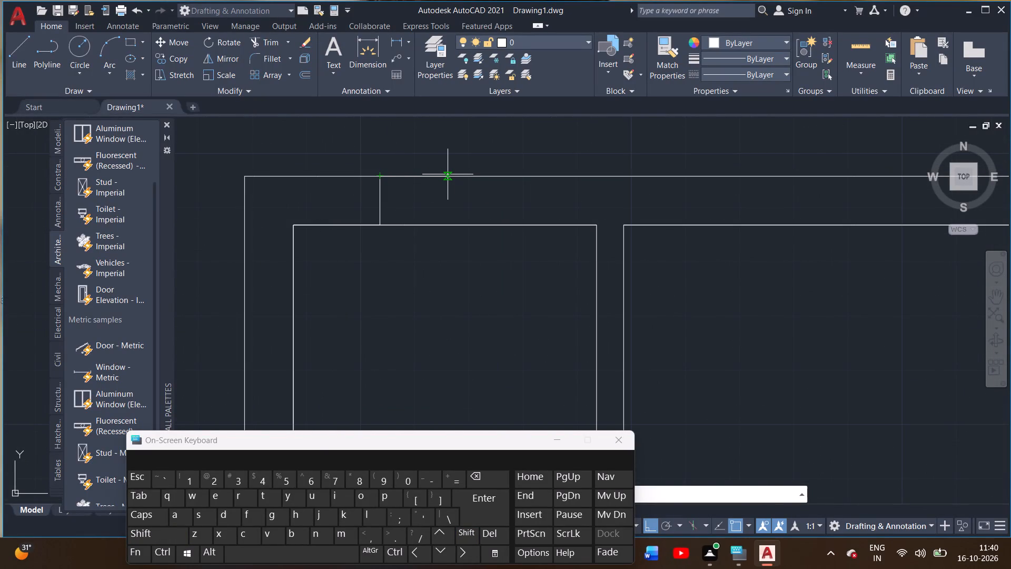
# Continue the line 3' rightward along the top wall's outer line and back across the wall to its inner line.
pyautogui.write("3'")
pyautogui.press('Return')
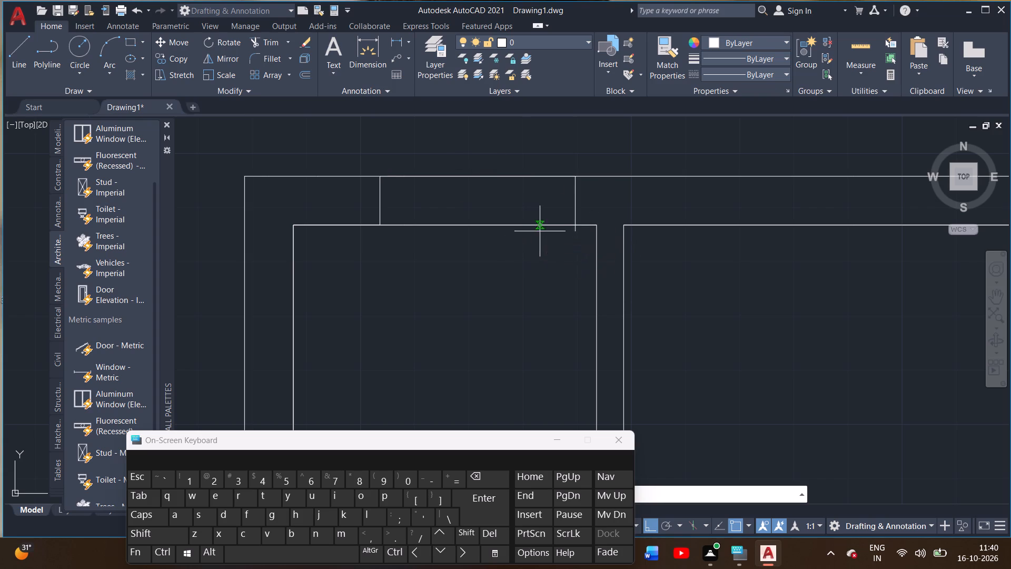
pyautogui.scroll(3, 567, 225)
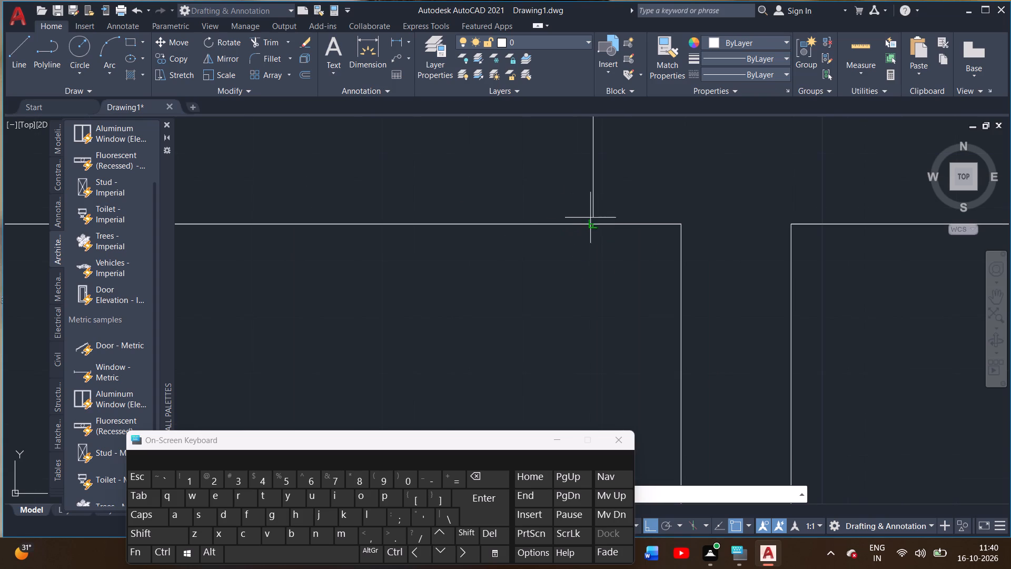
pyautogui.click(593, 224)
pyautogui.rightClick(593, 224)
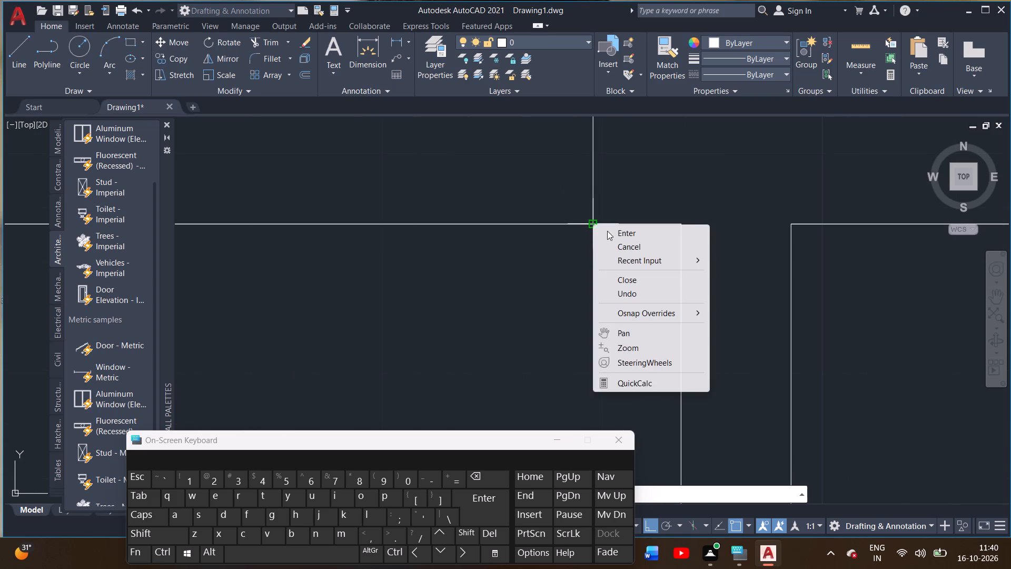
pyautogui.click(607, 231)
pyautogui.scroll(-3, 551, 270)
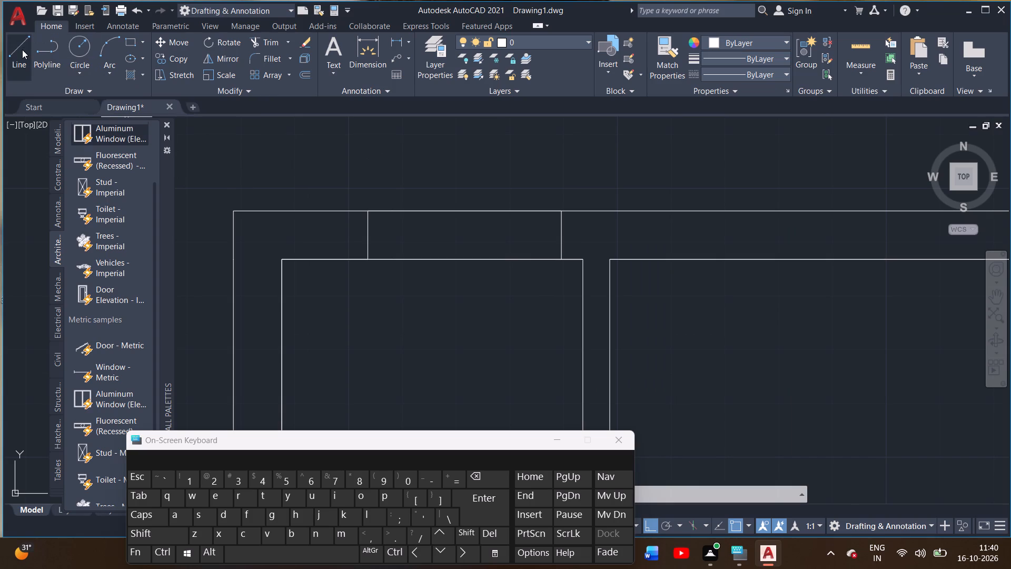
# Draw a centre line between the midpoints of the two short lines bounding the 3' opening in the top wall.
pyautogui.click(22, 50)
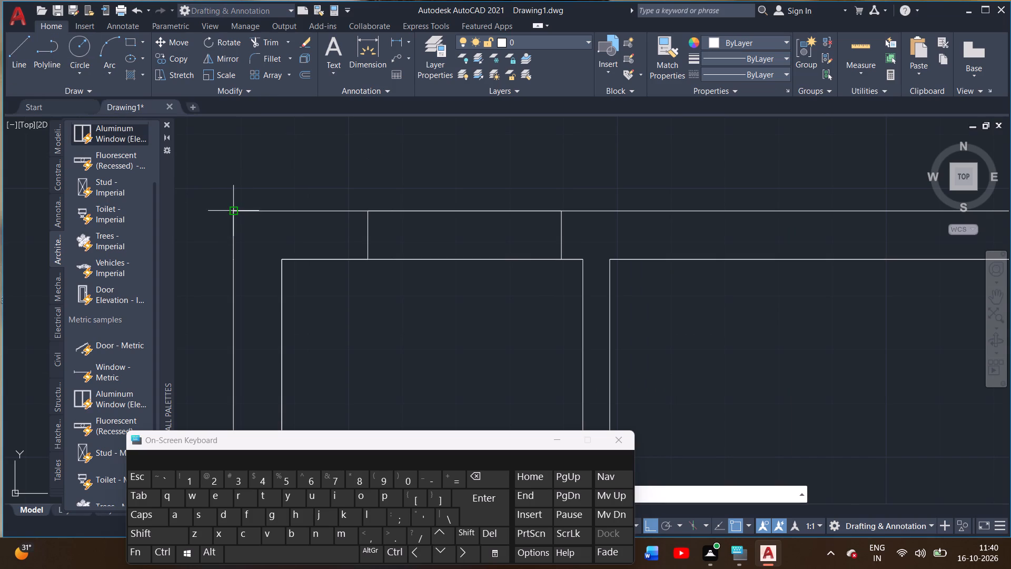
pyautogui.scroll(2, 233, 214)
pyautogui.click(571, 267)
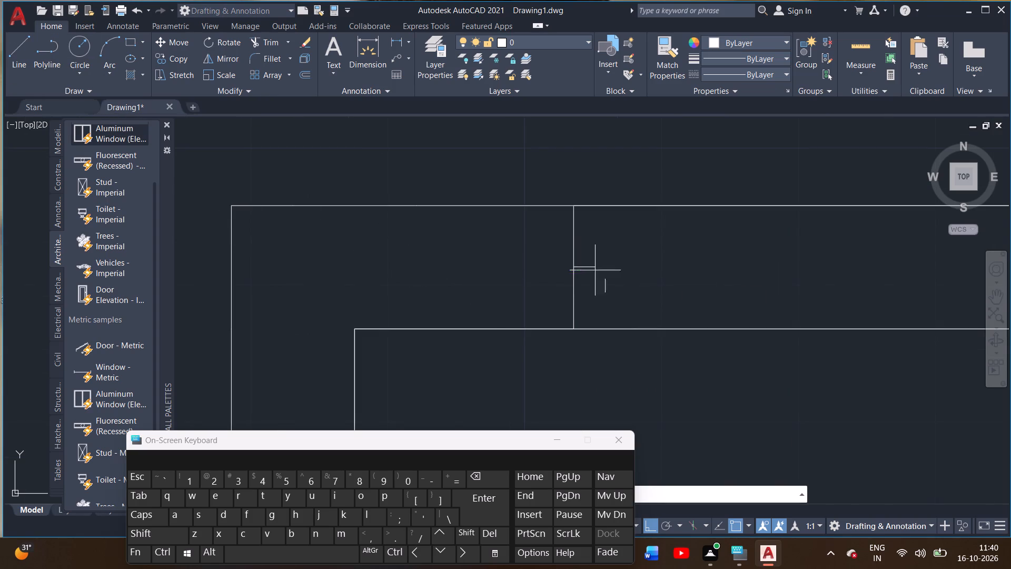
pyautogui.scroll(-1, 699, 281)
pyautogui.moveTo(693, 280); pyautogui.dragTo(663, 268, button='middle')
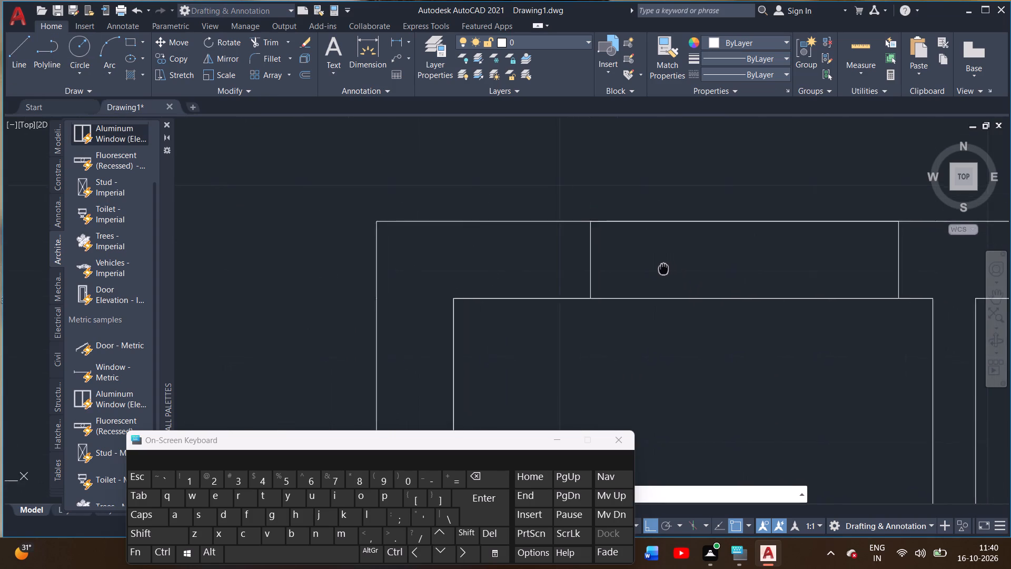
pyautogui.moveTo(663, 268); pyautogui.dragTo(404, 234, button='middle')
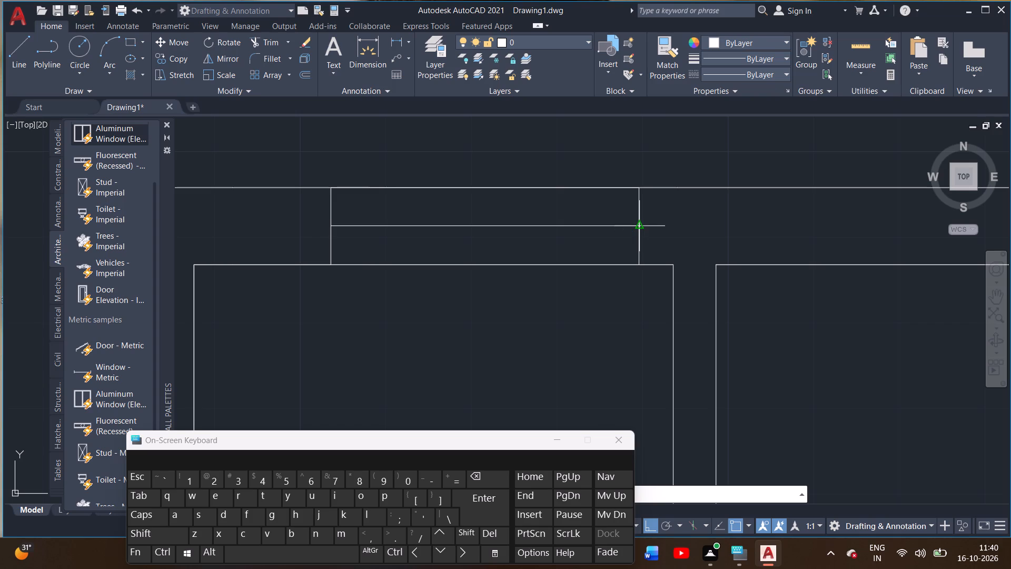
pyautogui.click(640, 229)
pyautogui.rightClick(640, 229)
pyautogui.click(651, 234)
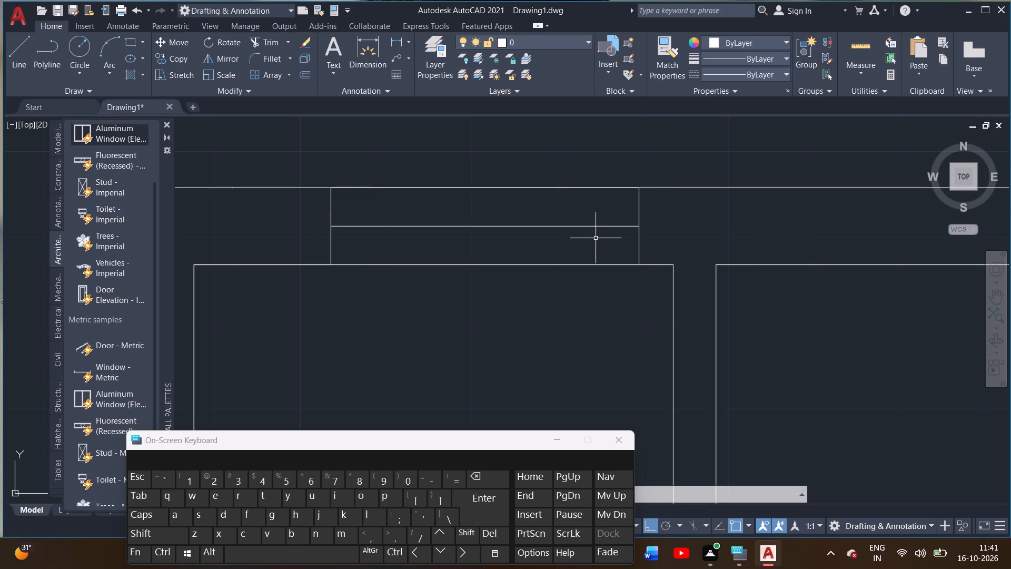
# Offset the 3' opening's centre line by 1" toward the room side.
pyautogui.click(596, 227)
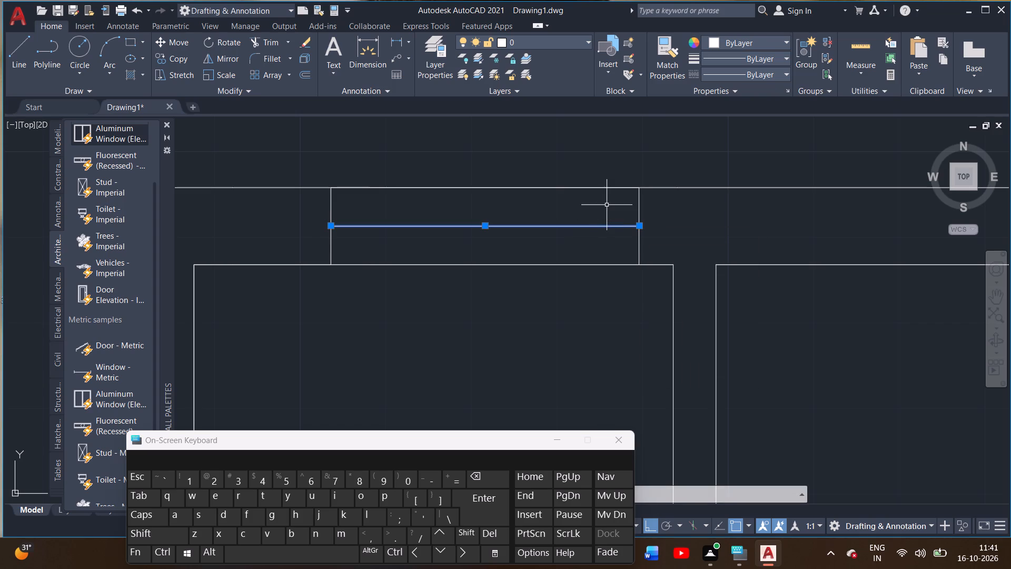
pyautogui.write('off')
pyautogui.press('Return')
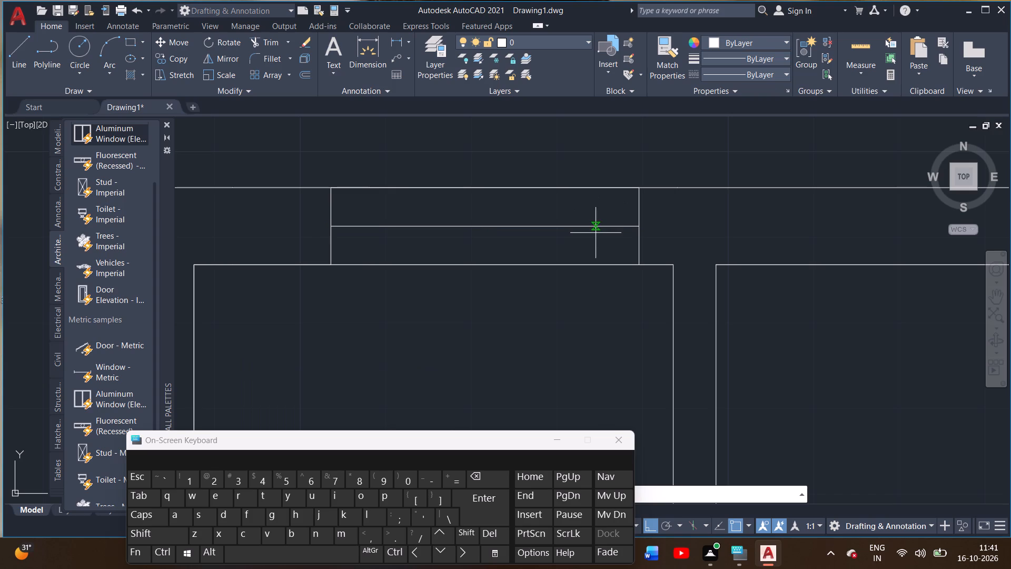
pyautogui.press('1')
pyautogui.hotkey('shift', '"')
pyautogui.press('Return')
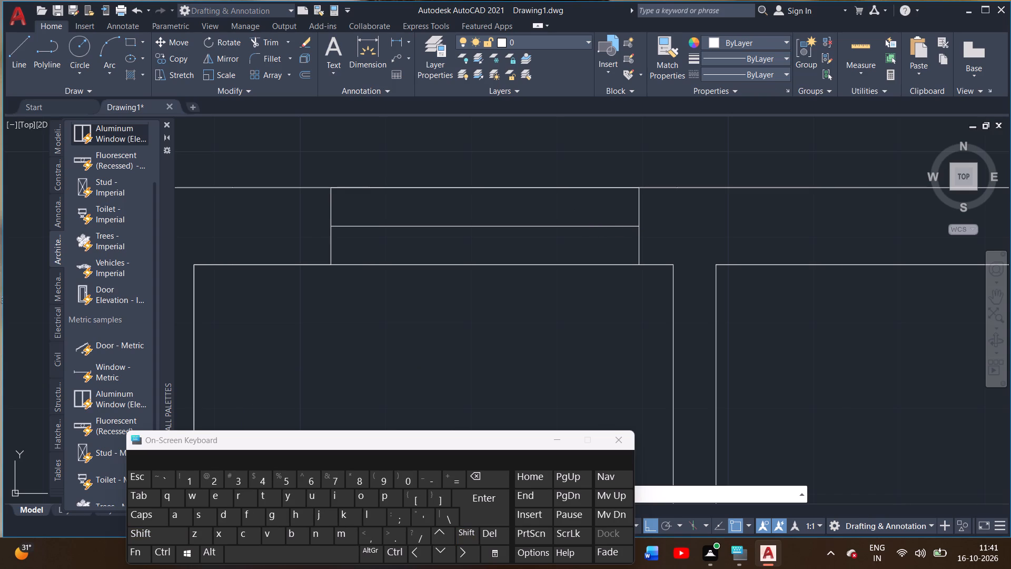
pyautogui.click(590, 242)
# From the 3' window's upper-right corner, draw a line 3'11" rightward along the outer wall line, continuing down to the inner line.
pyautogui.scroll(-3, 590, 242)
pyautogui.moveTo(606, 311); pyautogui.dragTo(606, 311, button='middle')
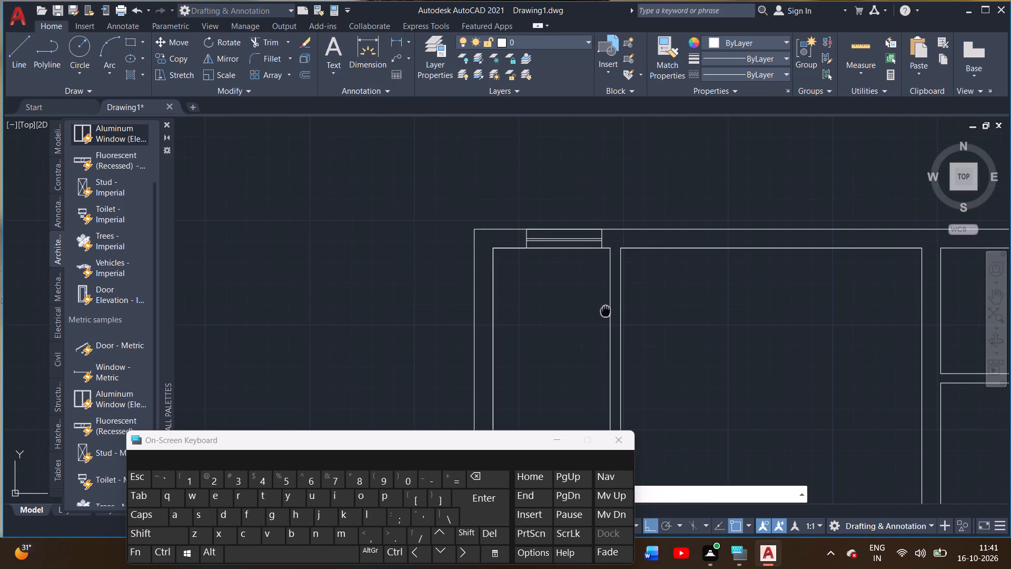
pyautogui.moveTo(606, 311); pyautogui.dragTo(551, 280, button='middle')
pyautogui.doubleClick(21, 46)
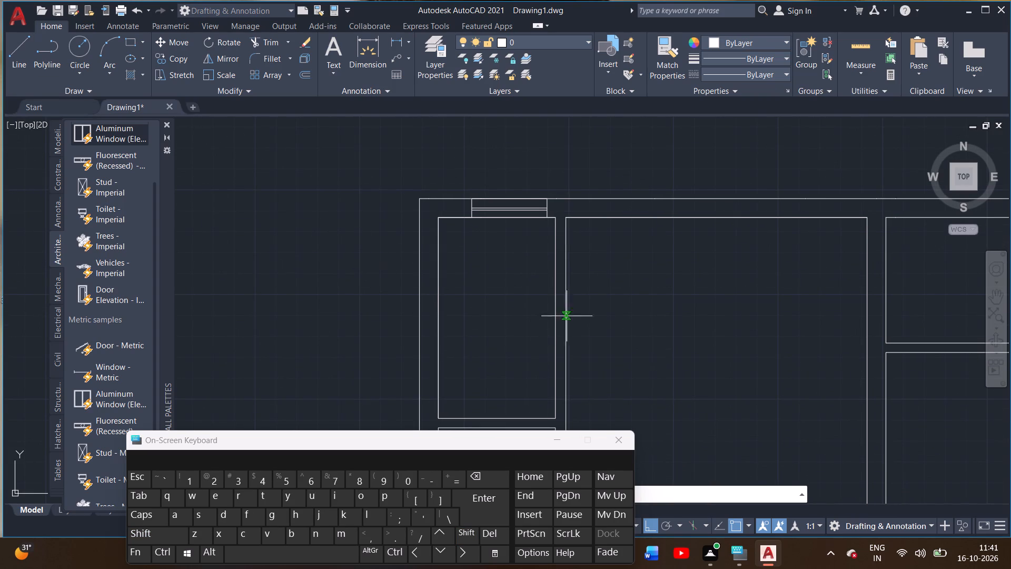
pyautogui.moveTo(597, 287); pyautogui.dragTo(546, 277, button='middle')
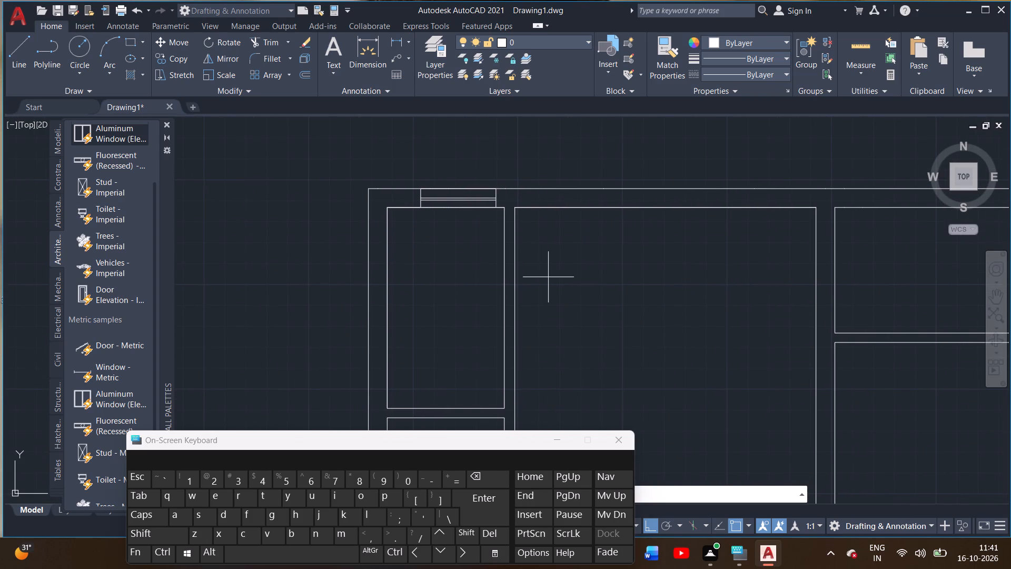
pyautogui.click(499, 187)
pyautogui.write("3'11")
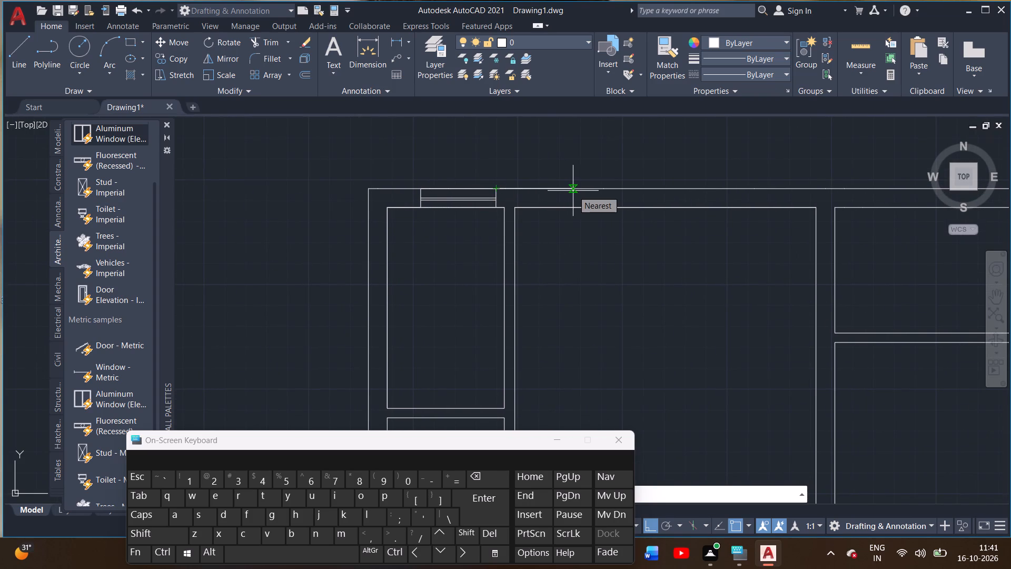
pyautogui.hotkey('shift', '"')
pyautogui.press('Return')
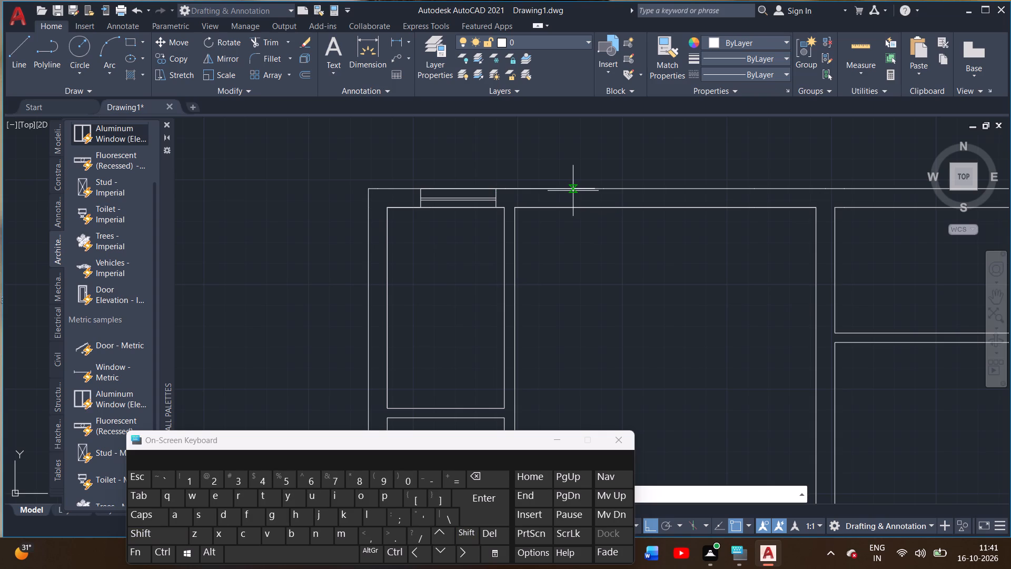
pyautogui.click(593, 210)
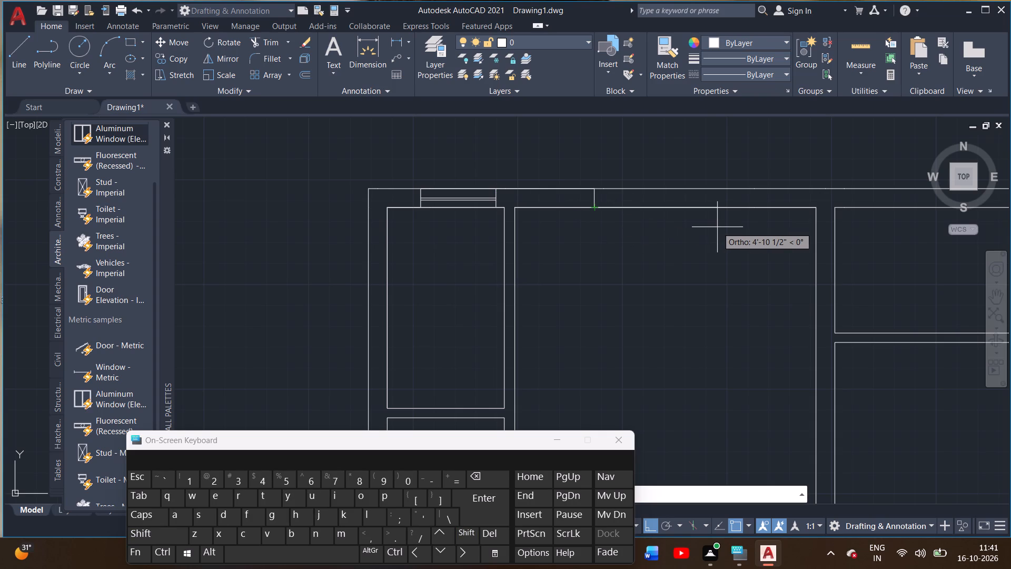
# Continue the line 6' rightward along the top wall's inner line and up across the wall to its outer line.
pyautogui.write("6'")
pyautogui.press('Return')
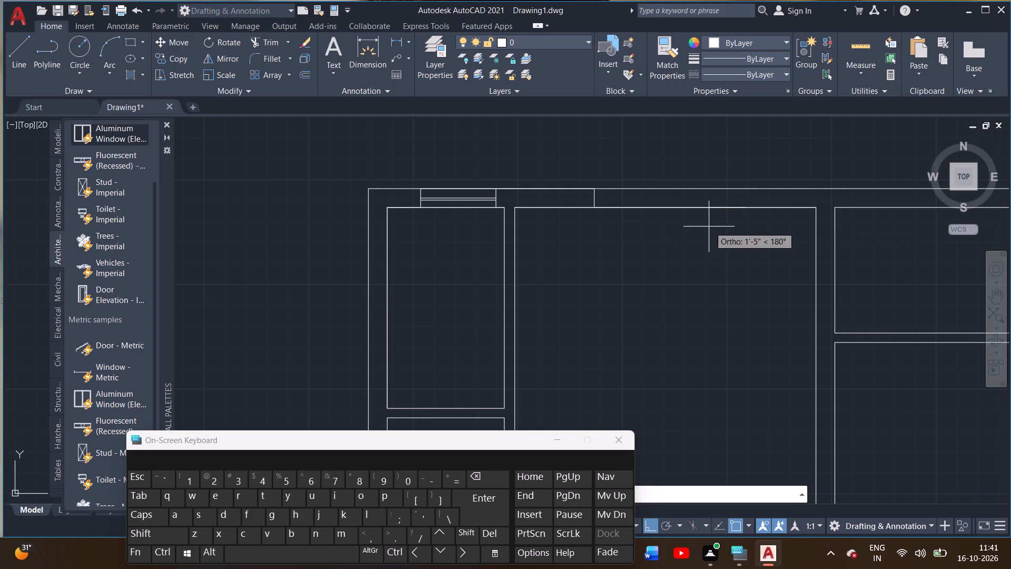
pyautogui.click(748, 187)
pyautogui.rightClick(748, 187)
pyautogui.click(768, 192)
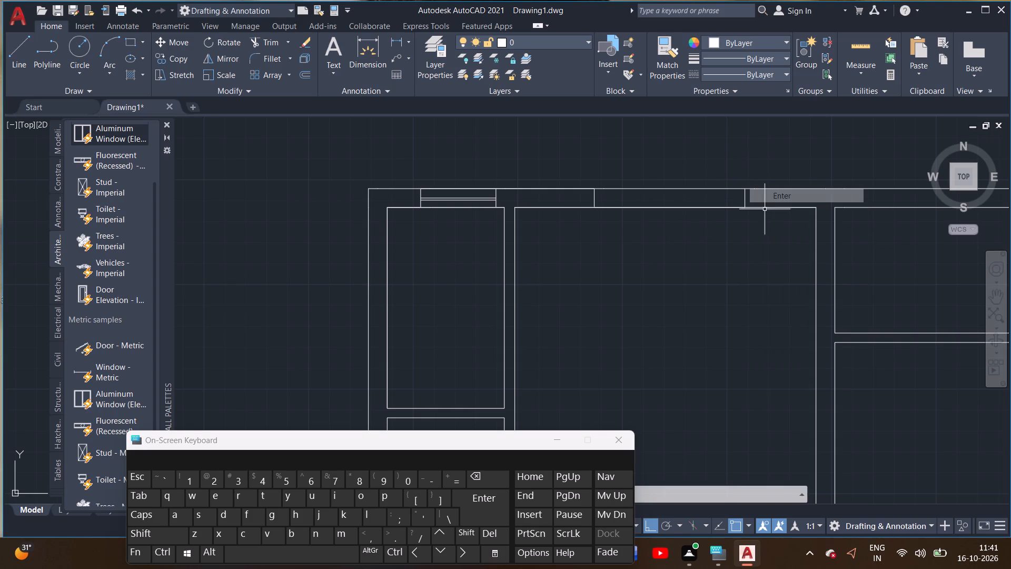
# Draw a centre line between the midpoints of the two short lines bounding the 6' opening in the top wall.
pyautogui.click(19, 41)
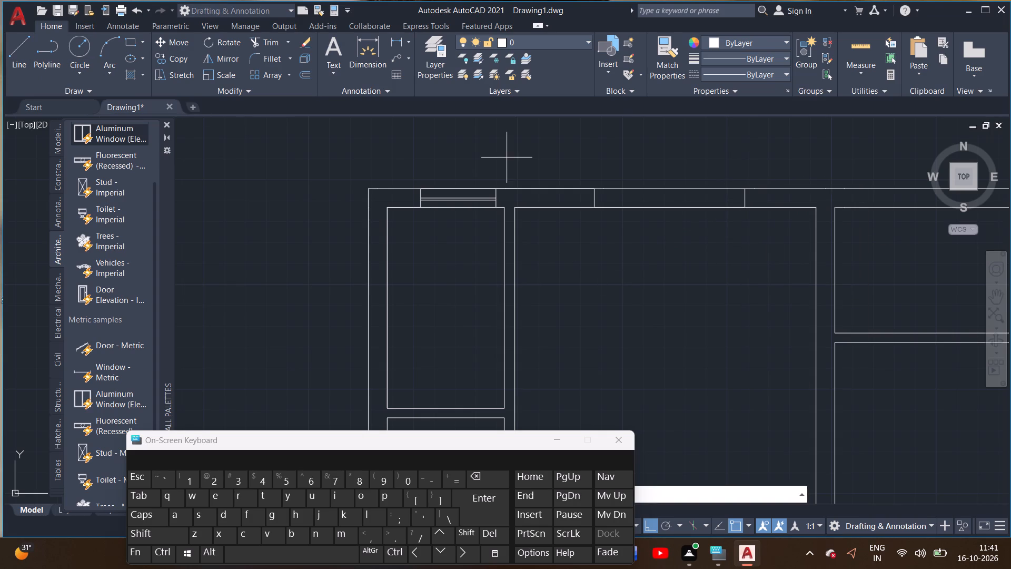
pyautogui.scroll(3, 610, 188)
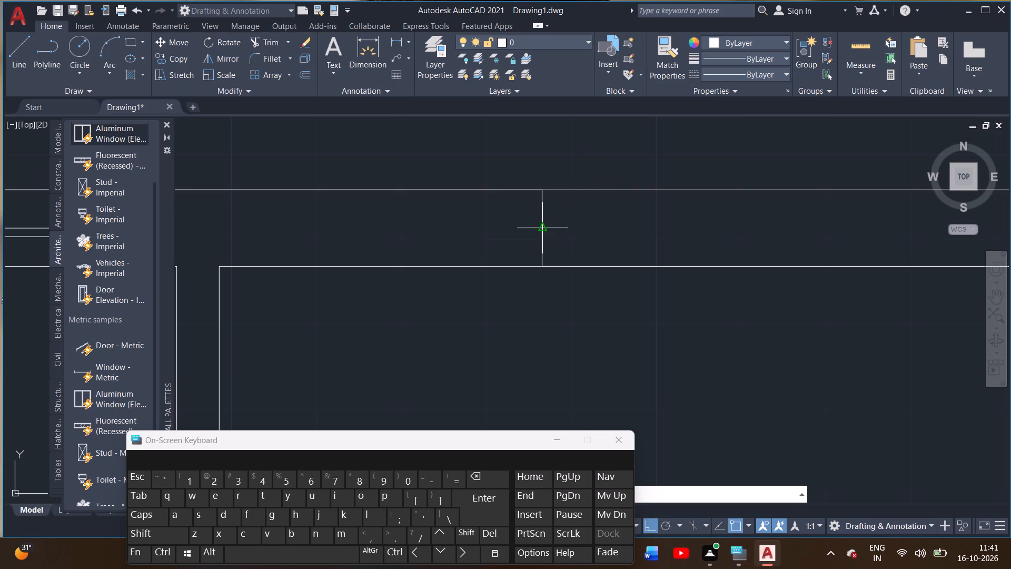
pyautogui.click(543, 229)
pyautogui.scroll(-1, 653, 235)
pyautogui.moveTo(653, 235); pyautogui.dragTo(478, 202, button='middle')
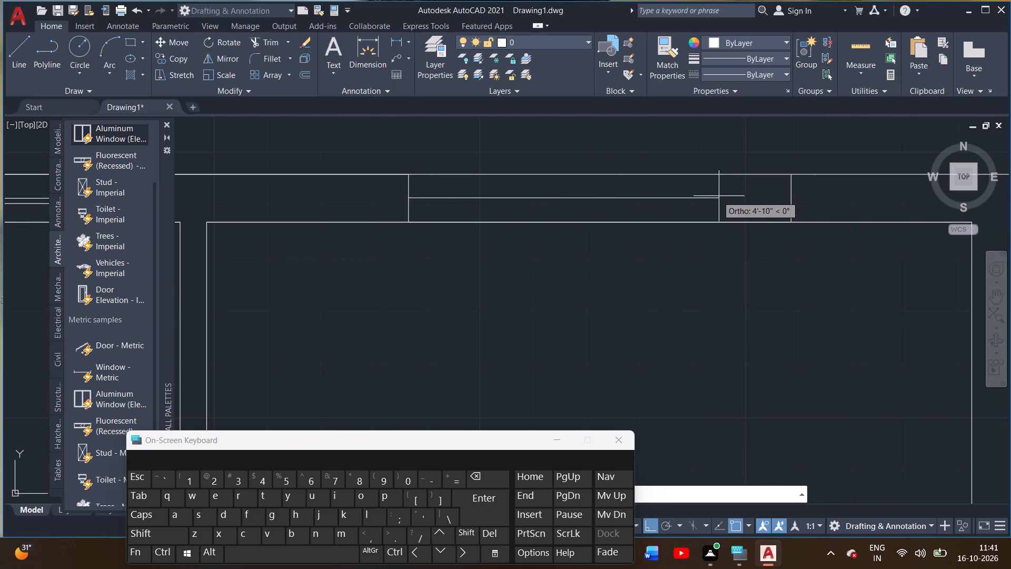
pyautogui.click(792, 197)
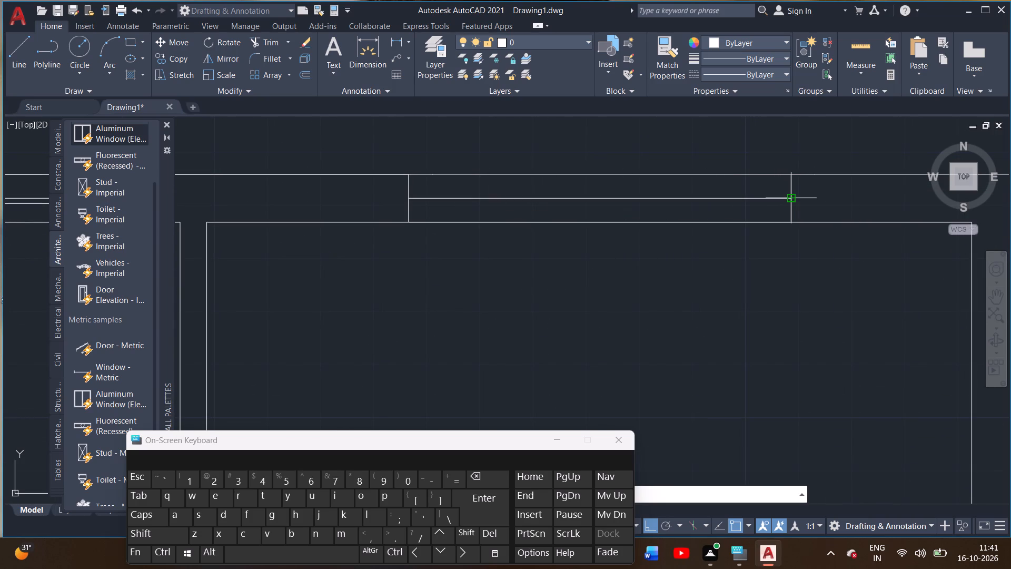
pyautogui.rightClick(792, 196)
pyautogui.click(800, 202)
# Offset the 6' opening's centre line by 1" toward the room side.
pyautogui.doubleClick(774, 197)
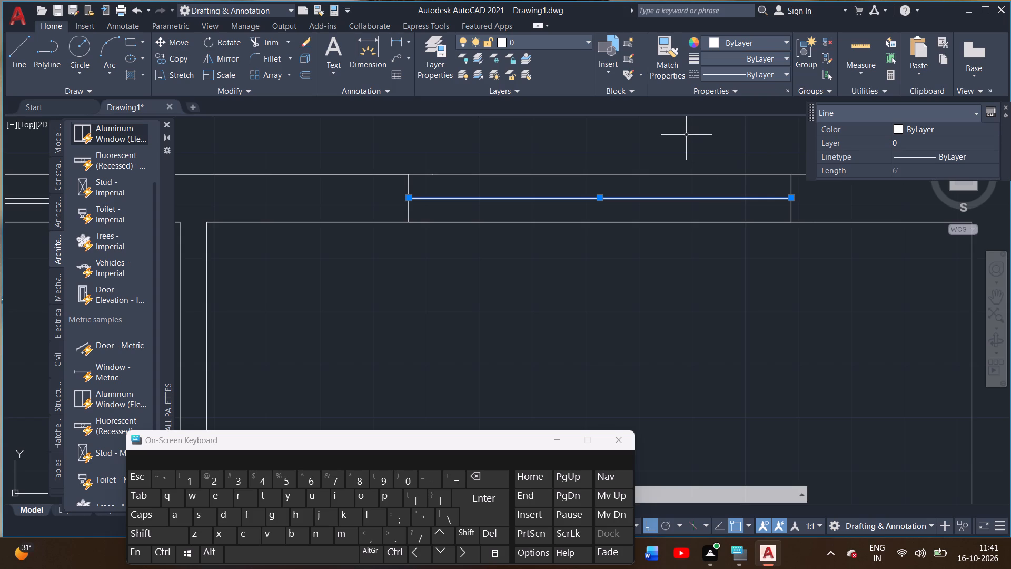
pyautogui.write('off')
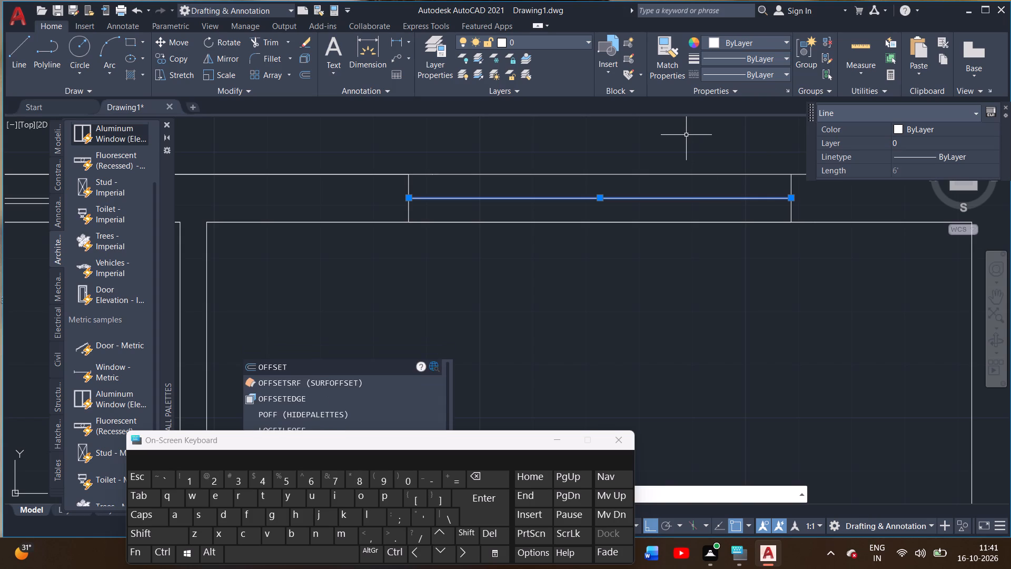
pyautogui.press('Return')
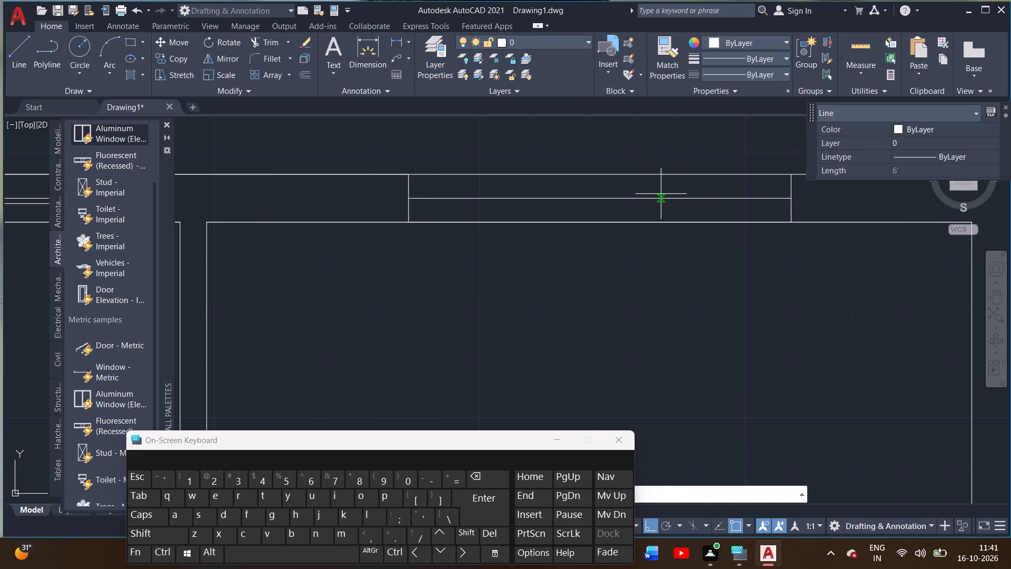
pyautogui.press('1')
pyautogui.hotkey('shift', '"')
pyautogui.press('Return')
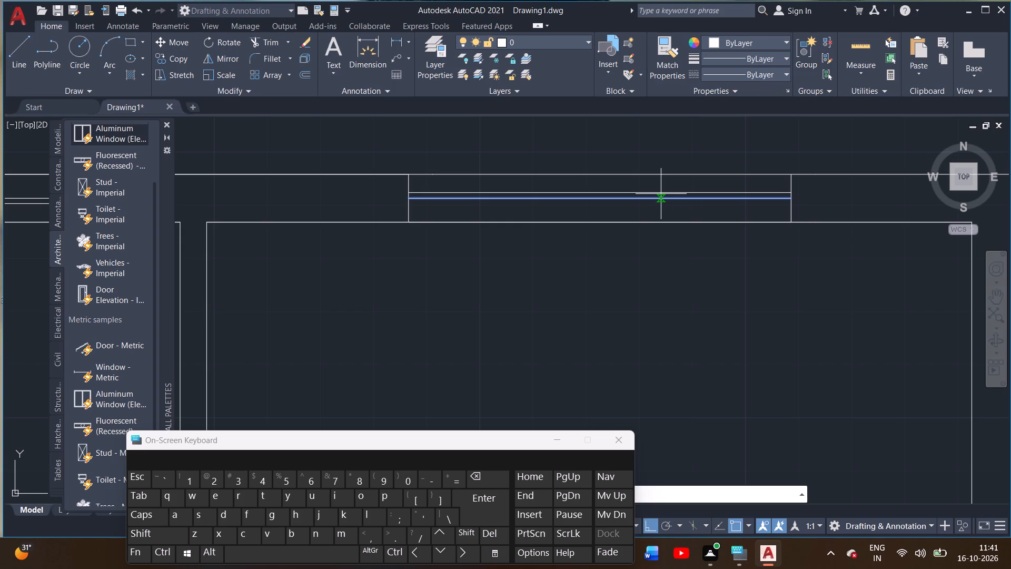
pyautogui.doubleClick(652, 214)
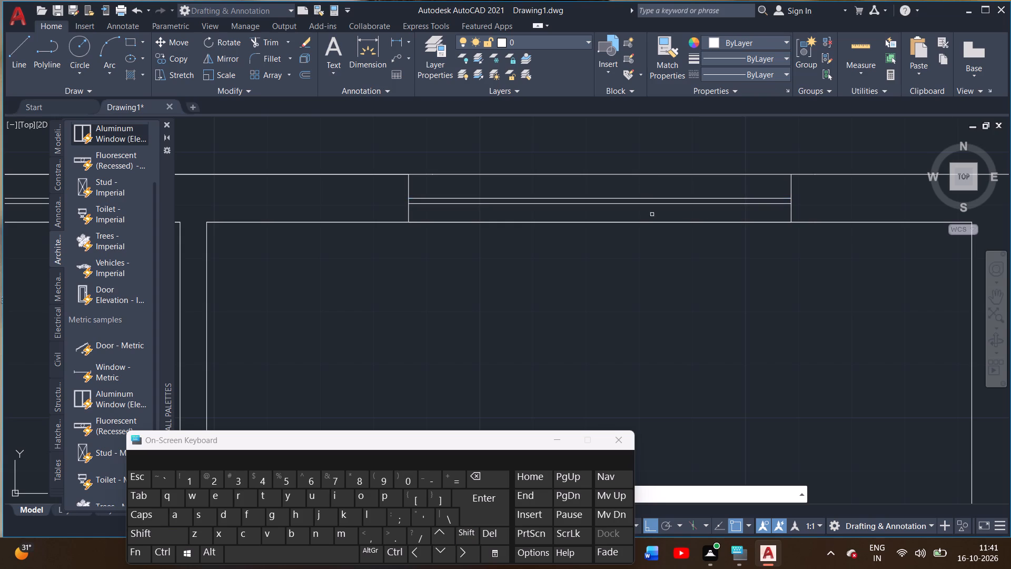
# From the upper-right room's inner top-right corner, draw a line 4.5" leftward along the inner wall line and up to the outer line.
pyautogui.scroll(-4, 613, 293)
pyautogui.moveTo(616, 303); pyautogui.dragTo(582, 242, button='middle')
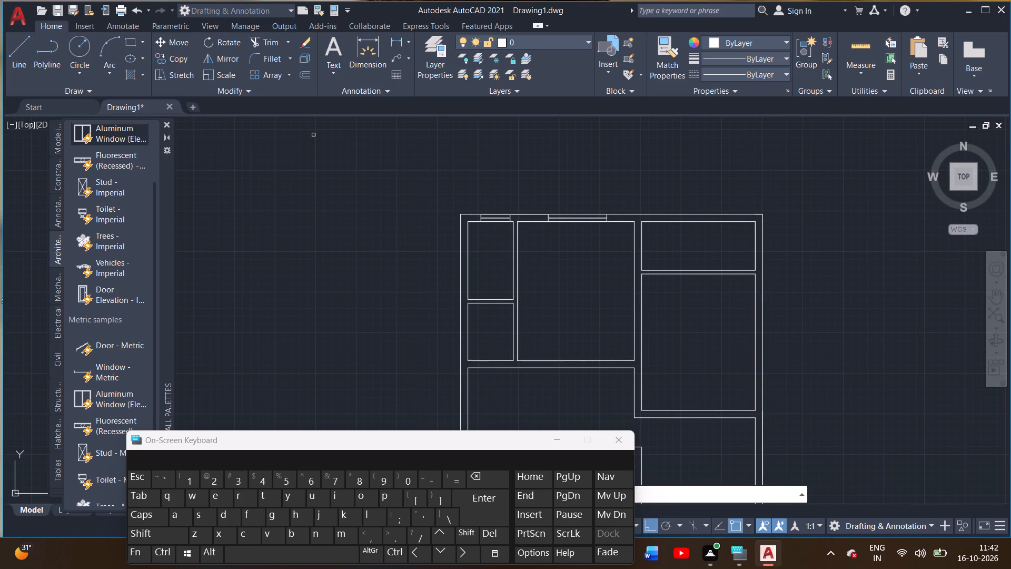
pyautogui.click(21, 58)
pyautogui.scroll(1, 640, 188)
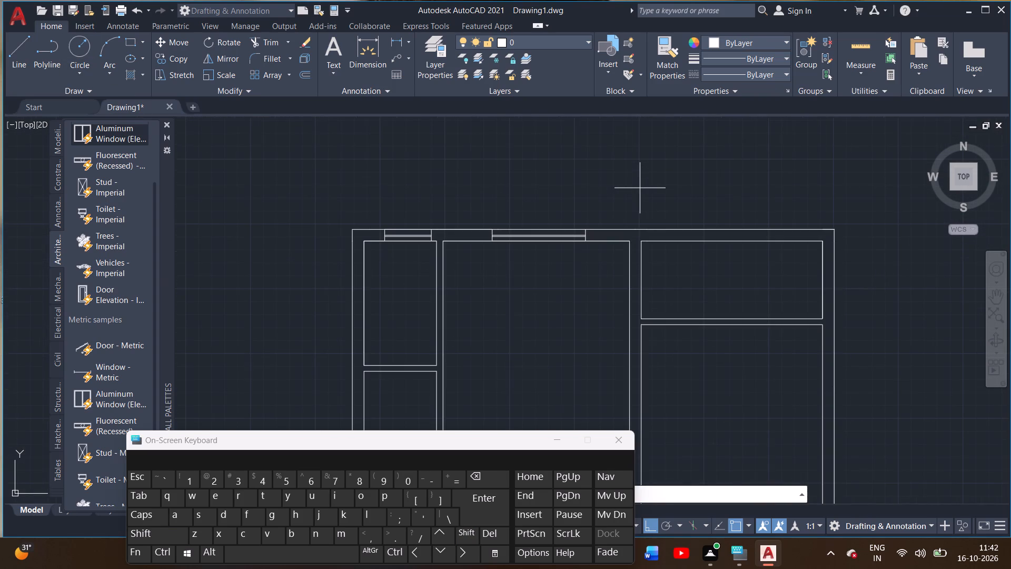
pyautogui.moveTo(631, 188); pyautogui.dragTo(563, 155, button='middle')
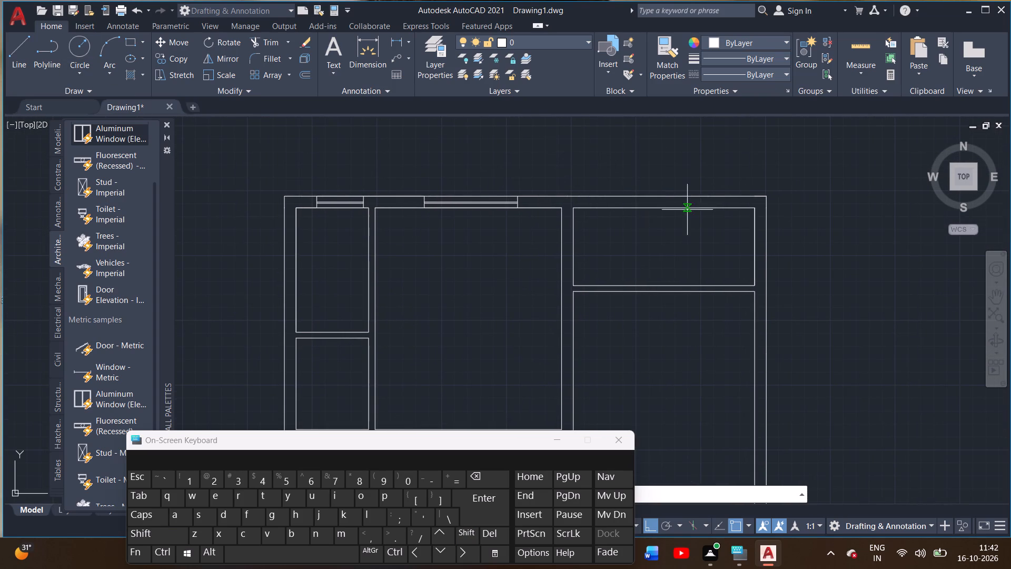
pyautogui.moveTo(741, 241); pyautogui.dragTo(663, 231, button='middle')
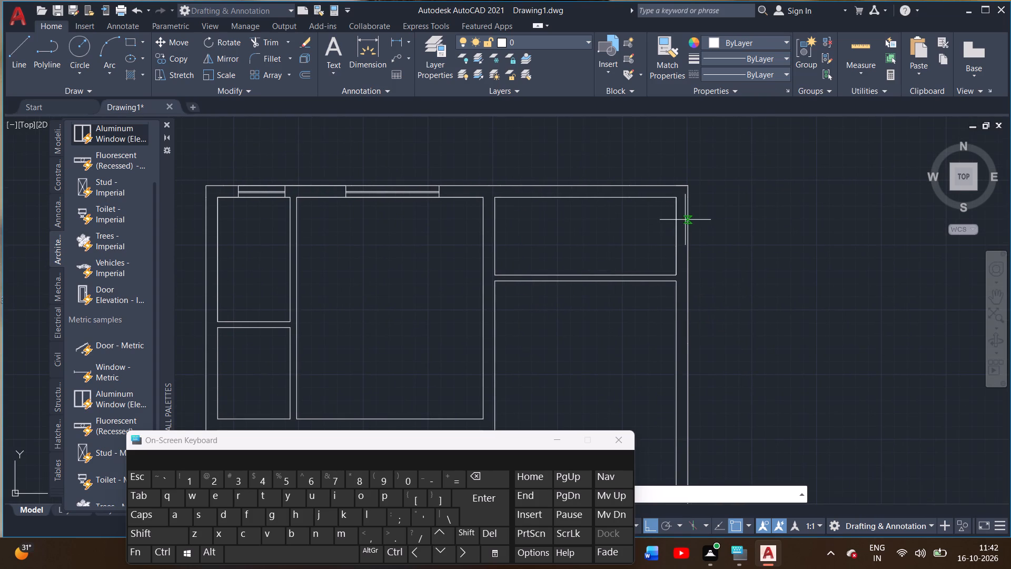
pyautogui.click(676, 196)
pyautogui.write('4.5')
pyautogui.hotkey('shift', '"')
pyautogui.press('Return')
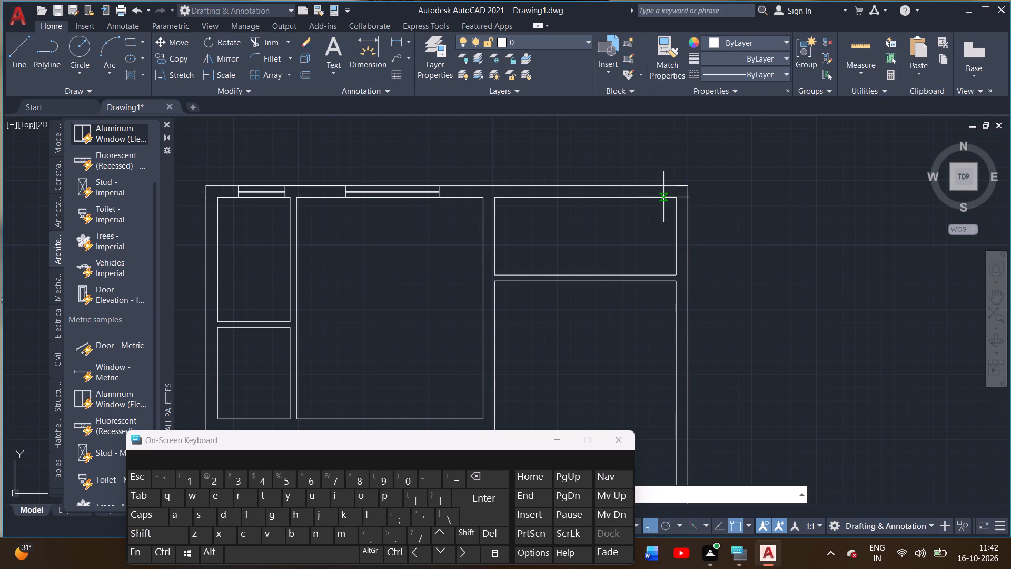
pyautogui.scroll(3, 672, 195)
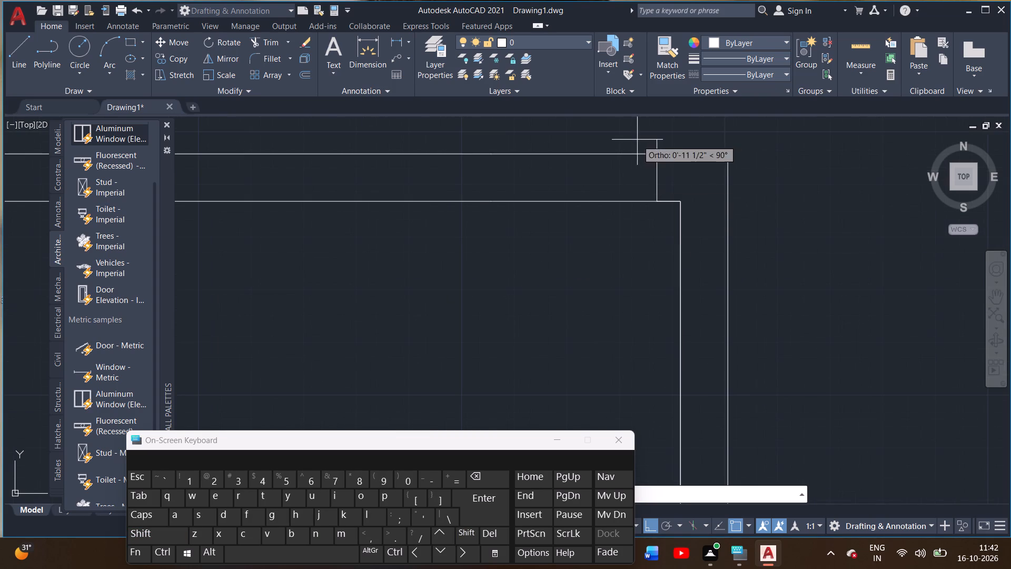
pyautogui.click(659, 156)
# Continue the line 3' leftward along the top wall's outer line and down across the wall to its inner line.
pyautogui.scroll(-2, 539, 159)
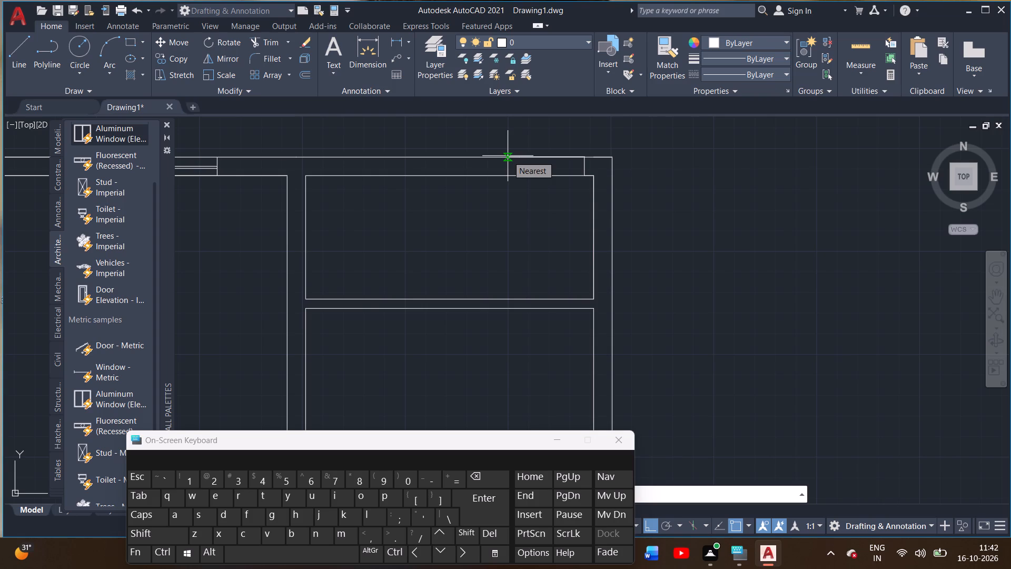
pyautogui.write("3'")
pyautogui.press('Return')
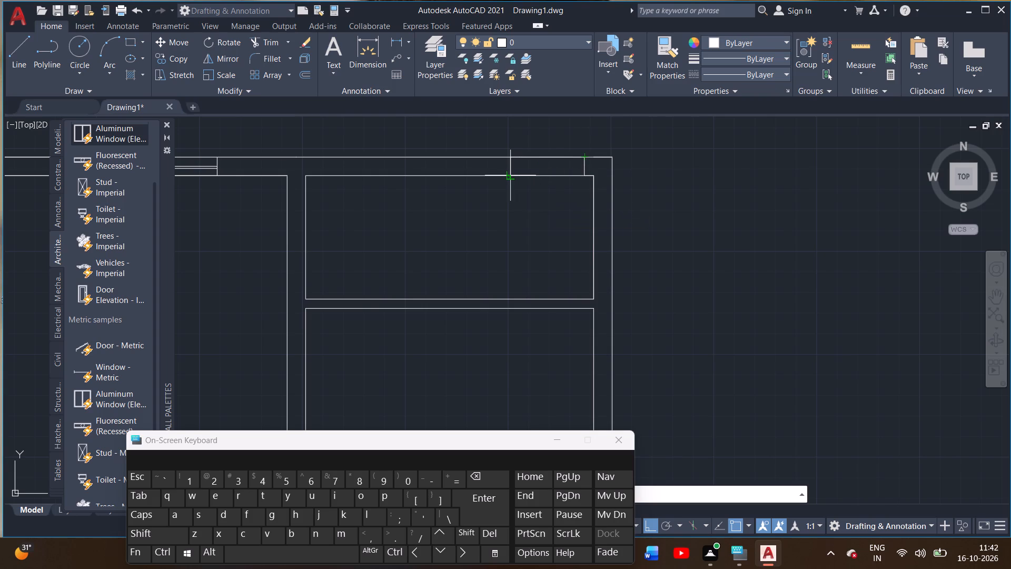
pyautogui.click(510, 176)
pyautogui.rightClick(510, 176)
pyautogui.click(536, 184)
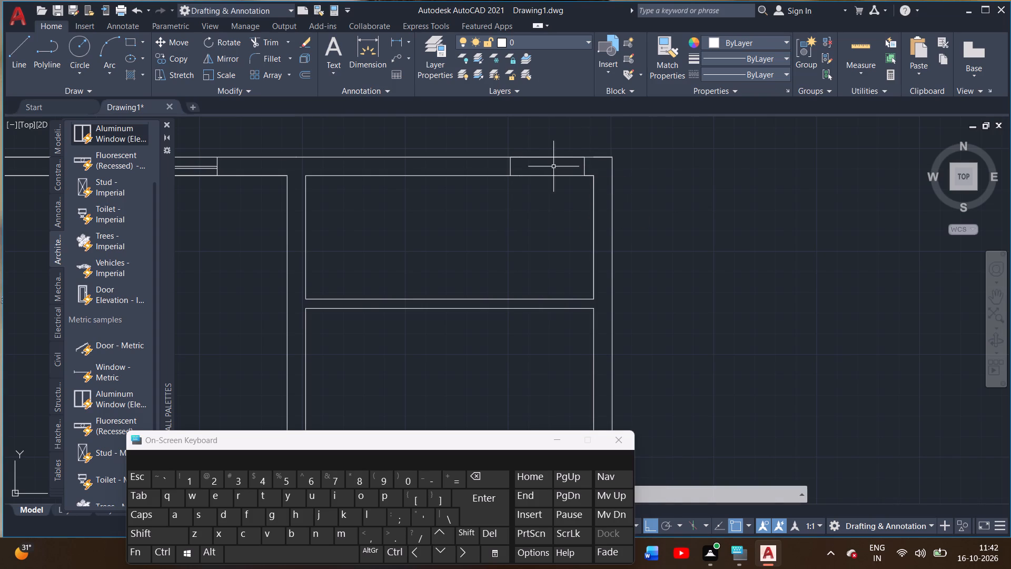
# Draw a centre line between the midpoints of the two short lines bounding the new 3' opening above the upper-right room.
pyautogui.click(14, 51)
pyautogui.scroll(3, 500, 159)
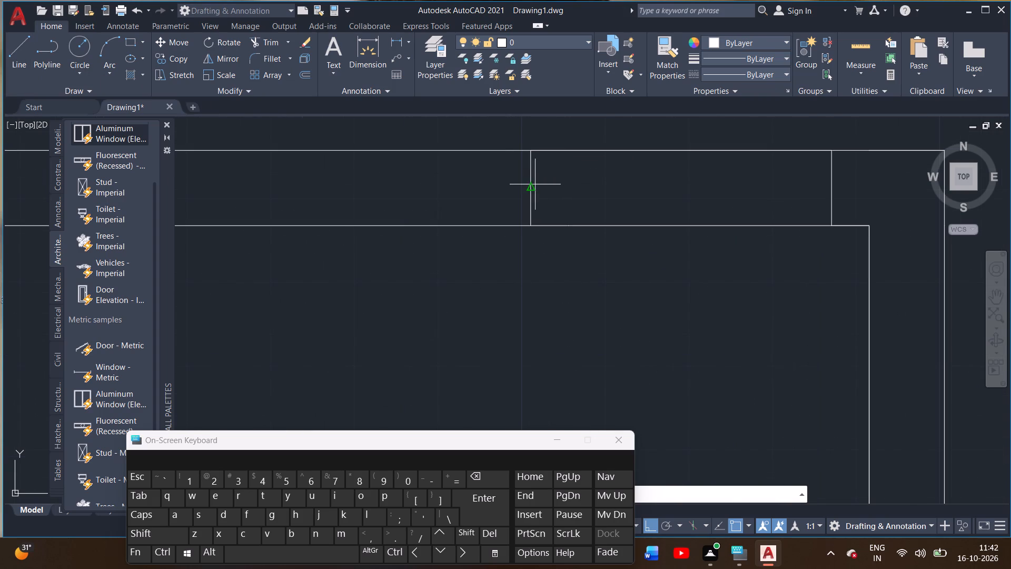
pyautogui.click(531, 187)
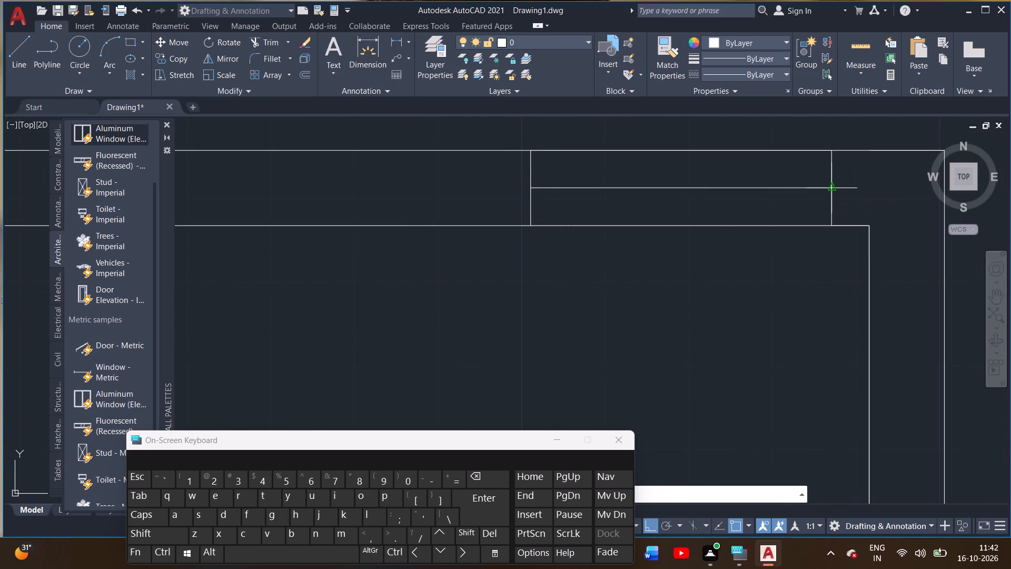
pyautogui.click(835, 191)
pyautogui.rightClick(835, 189)
pyautogui.click(844, 192)
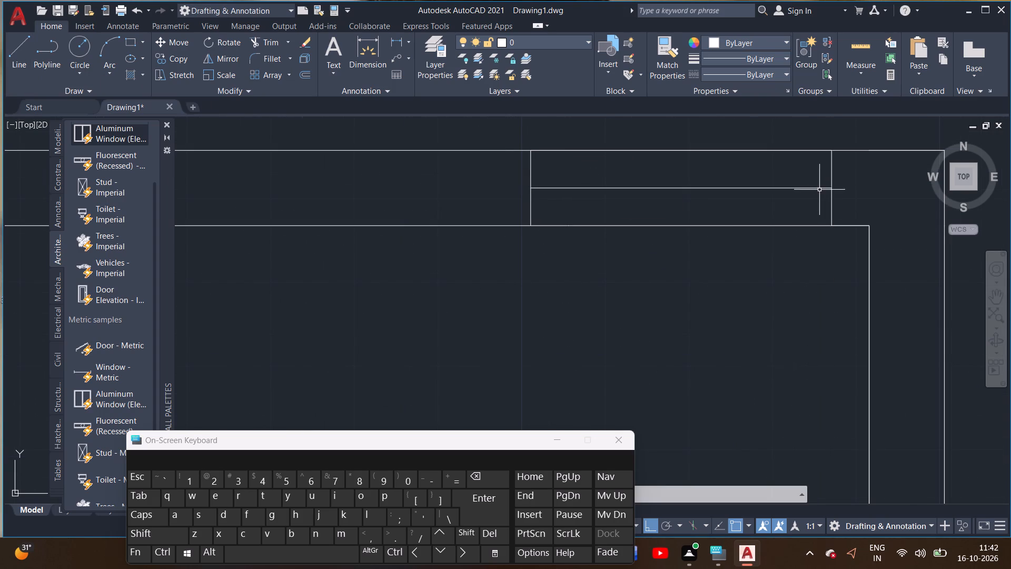
# Offset the upper-right room's 3' opening centre line by 1" toward the room side.
pyautogui.click(817, 187)
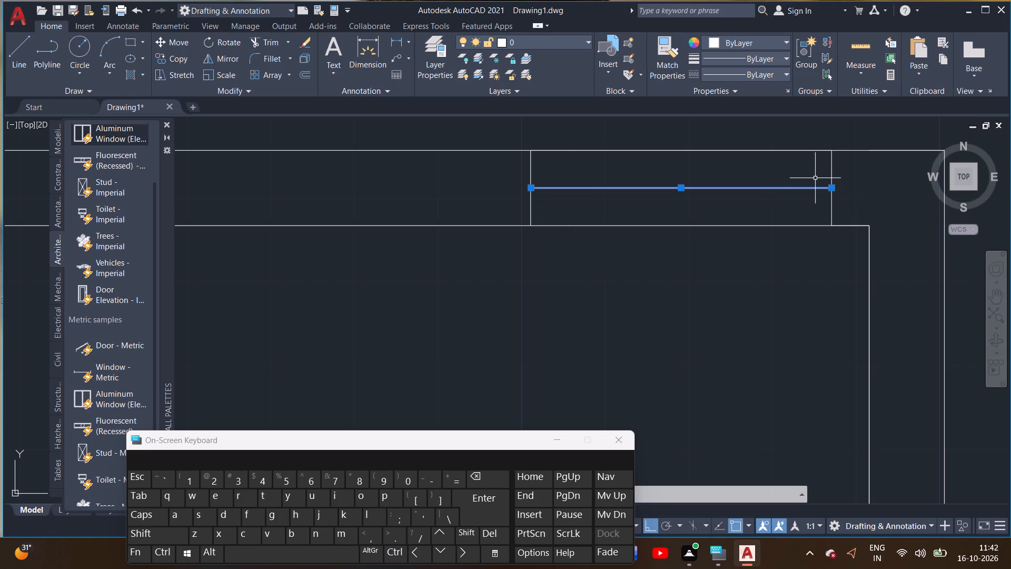
pyautogui.scroll(1, 815, 178)
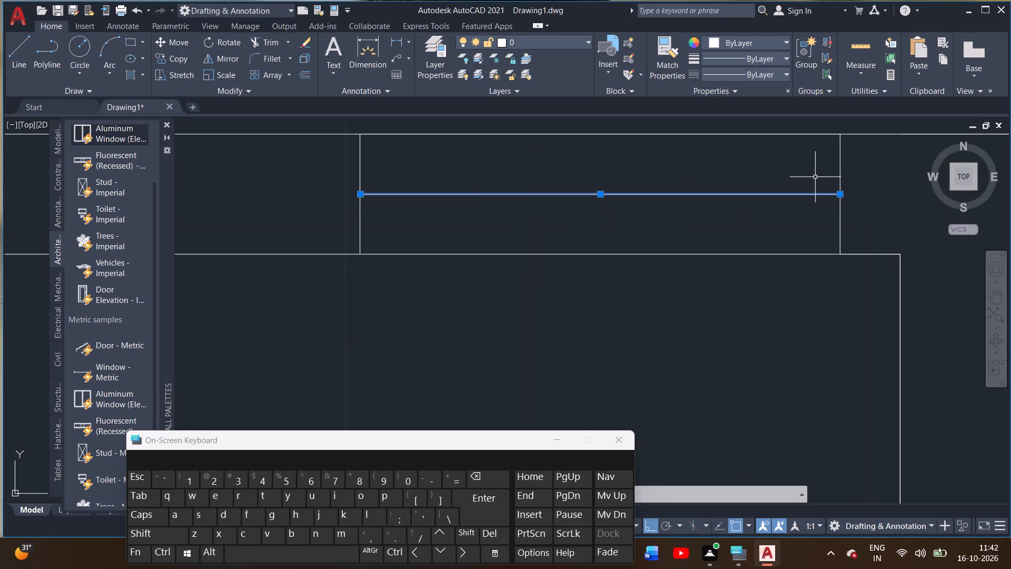
pyautogui.write('off')
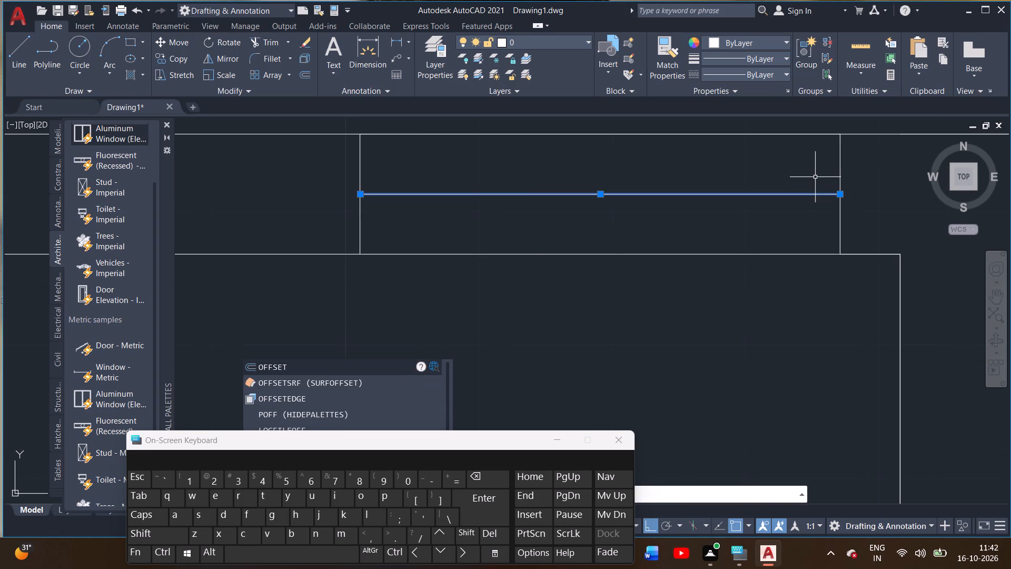
pyautogui.press('Return')
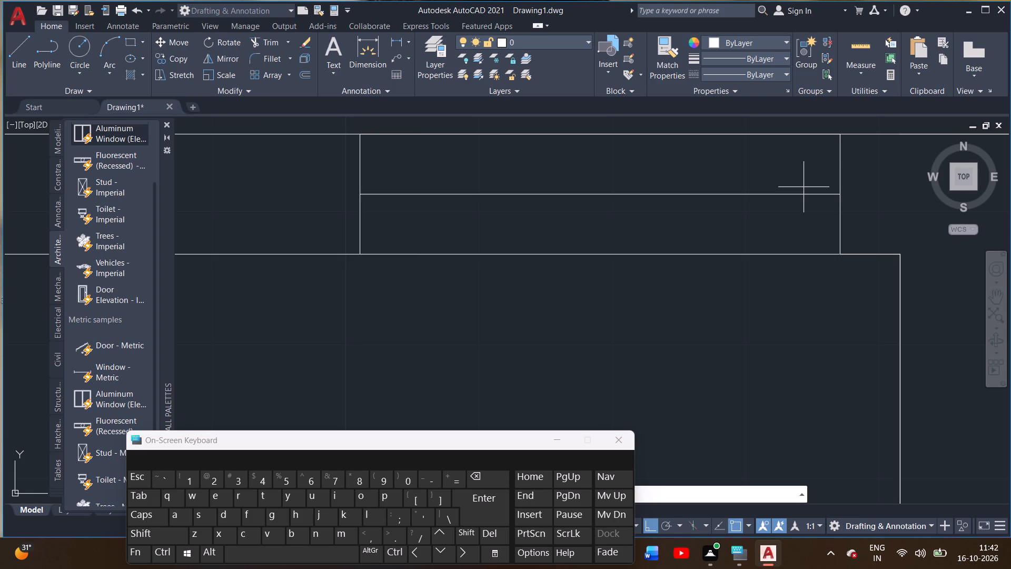
pyautogui.press('1')
pyautogui.hotkey('shift', '"')
pyautogui.press('Return')
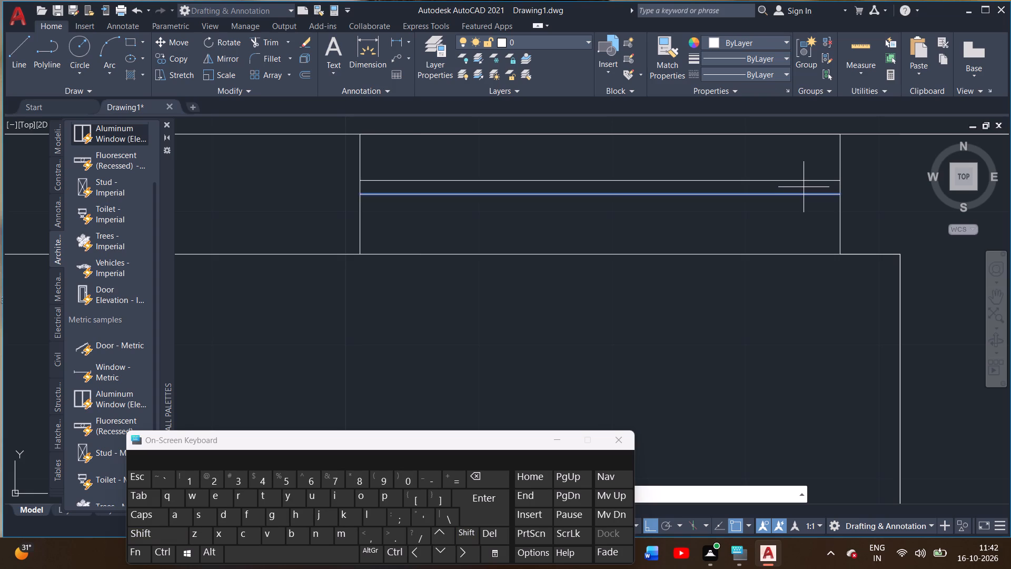
pyautogui.click(820, 219)
pyautogui.scroll(-4, 717, 282)
pyautogui.scroll(-1, 705, 328)
pyautogui.moveTo(705, 328); pyautogui.dragTo(702, 317, button='middle')
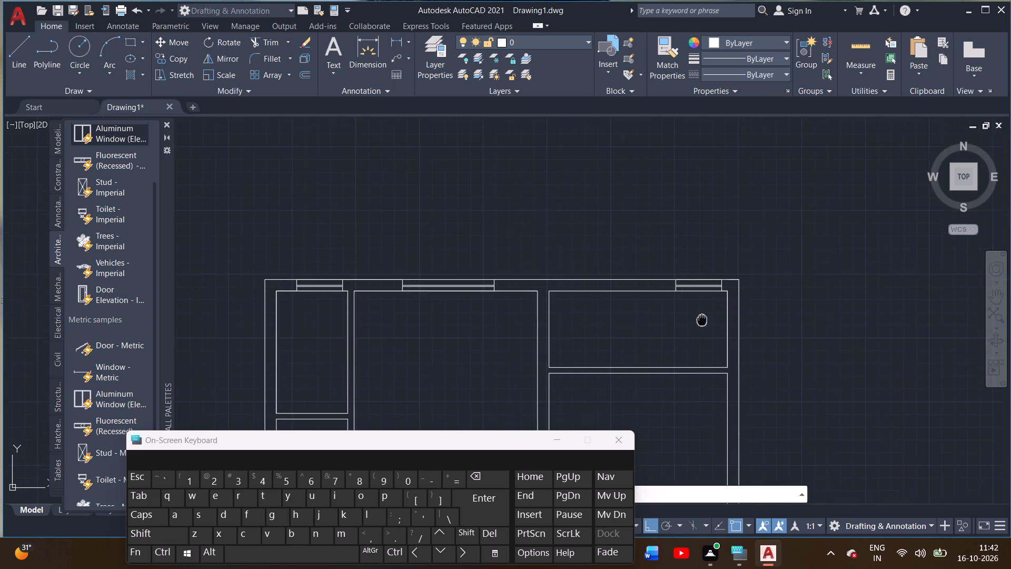
pyautogui.moveTo(702, 317); pyautogui.dragTo(713, 252, button='middle')
pyautogui.rightClick(701, 252)
pyautogui.click(708, 257)
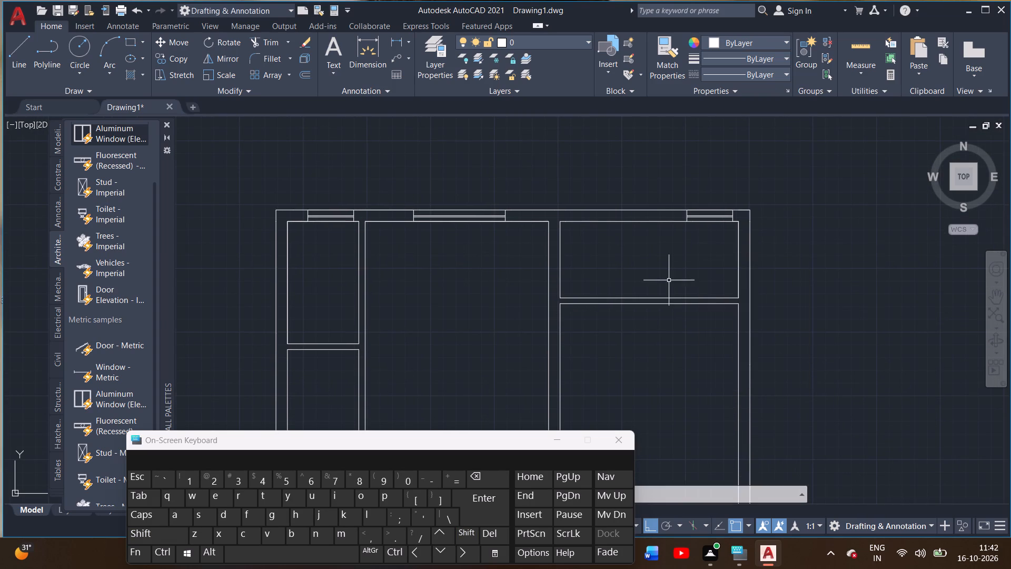
# From the inner top-right corner of the room below, draw a line 4' downward along the right wall and across to its outer line.
pyautogui.moveTo(669, 280); pyautogui.dragTo(685, 214, button='middle')
pyautogui.doubleClick(21, 38)
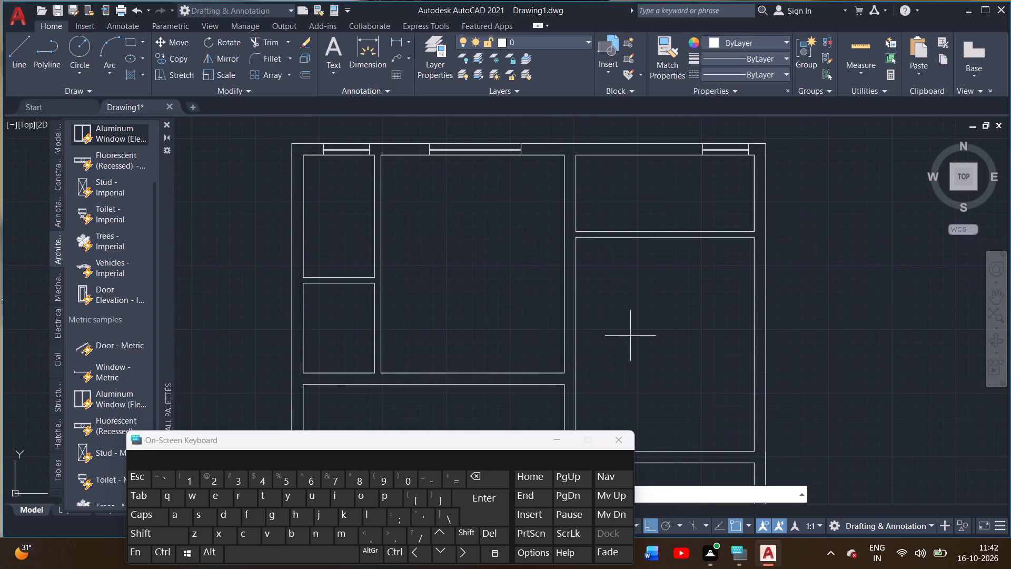
pyautogui.moveTo(627, 336); pyautogui.dragTo(582, 276, button='middle')
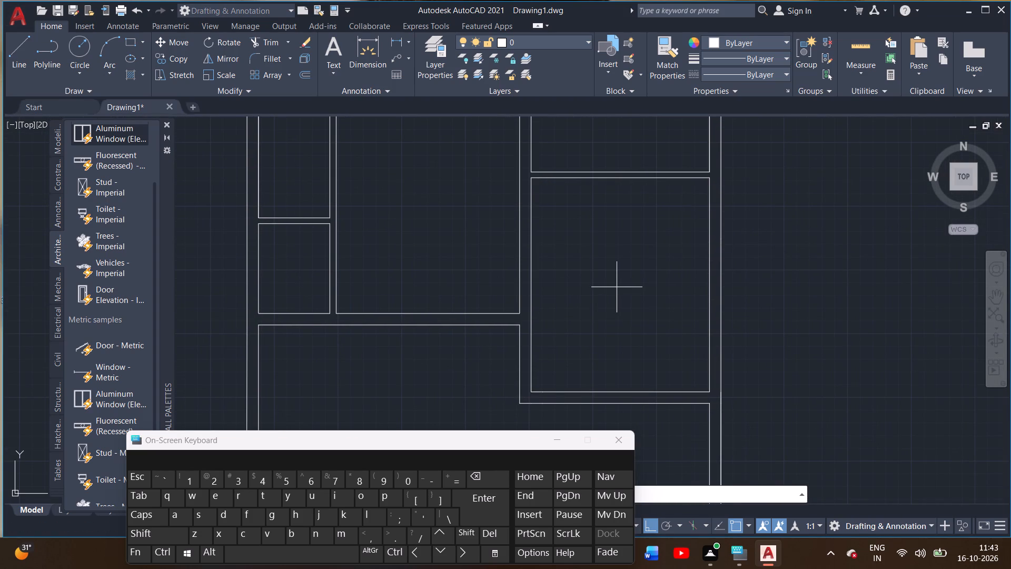
pyautogui.moveTo(611, 286); pyautogui.dragTo(598, 283, button='middle')
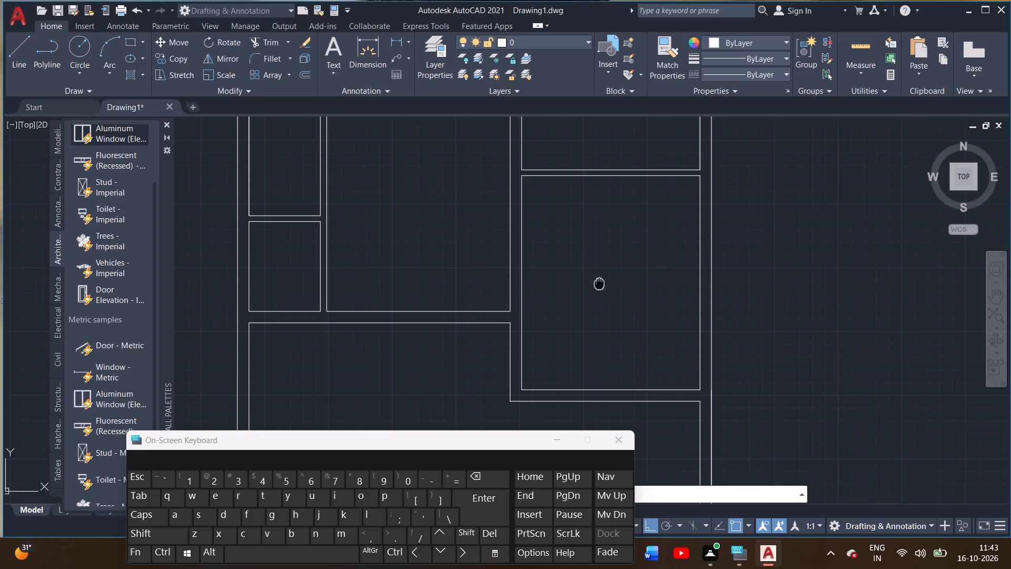
pyautogui.moveTo(598, 283); pyautogui.dragTo(582, 277, button='middle')
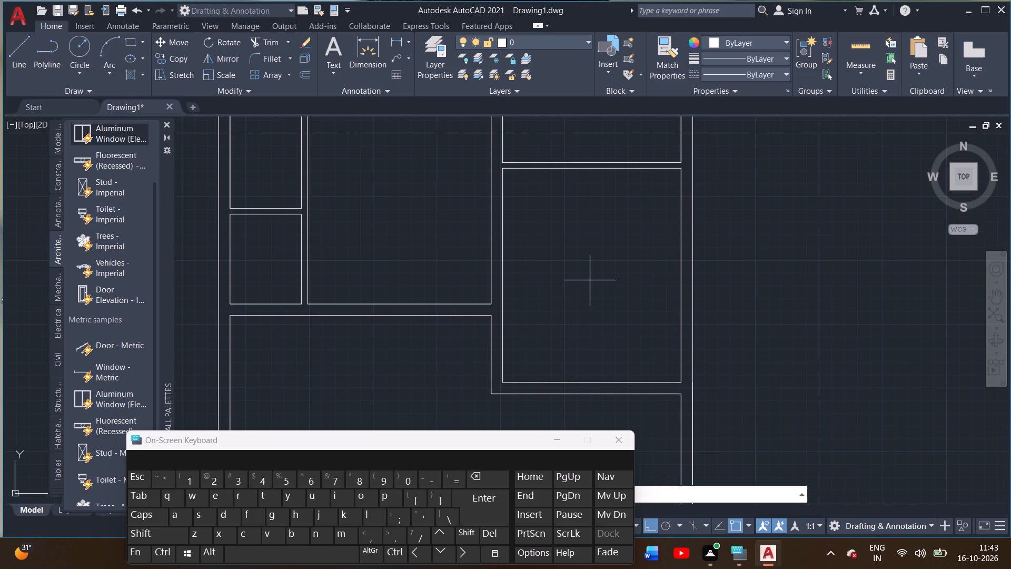
pyautogui.doubleClick(679, 171)
pyautogui.write("4'")
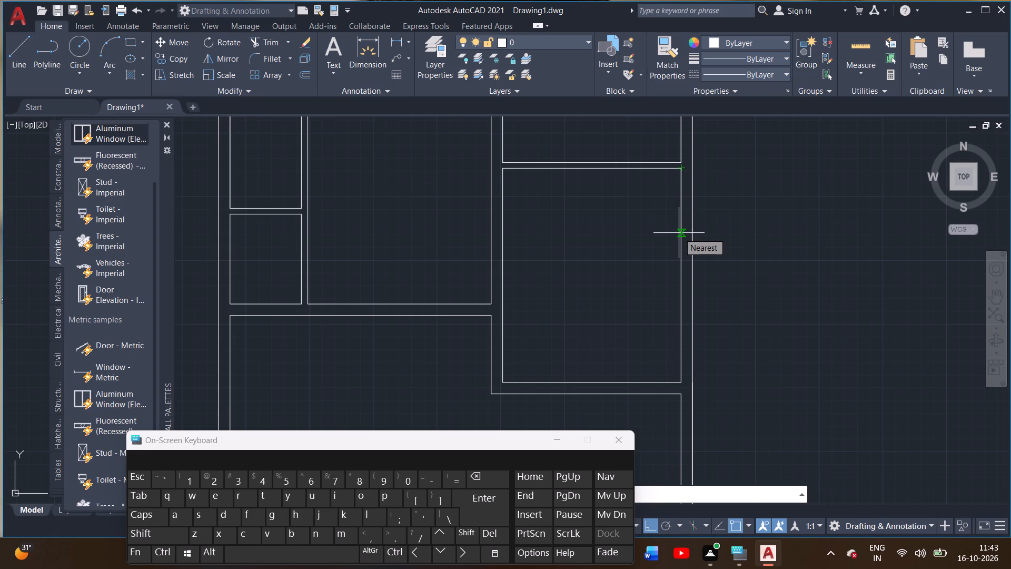
pyautogui.press('Return')
pyautogui.click(691, 229)
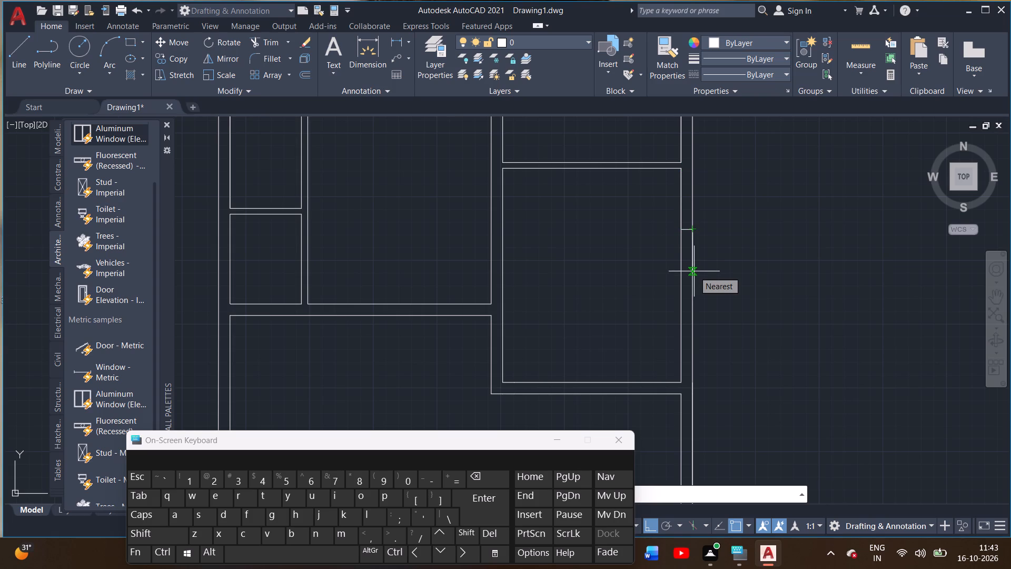
# Continue the line 6' downward along the right wall's outer line and across the wall to its inner line.
pyautogui.write("6'")
pyautogui.press('Return')
pyautogui.click(681, 320)
pyautogui.rightClick(680, 320)
pyautogui.click(702, 326)
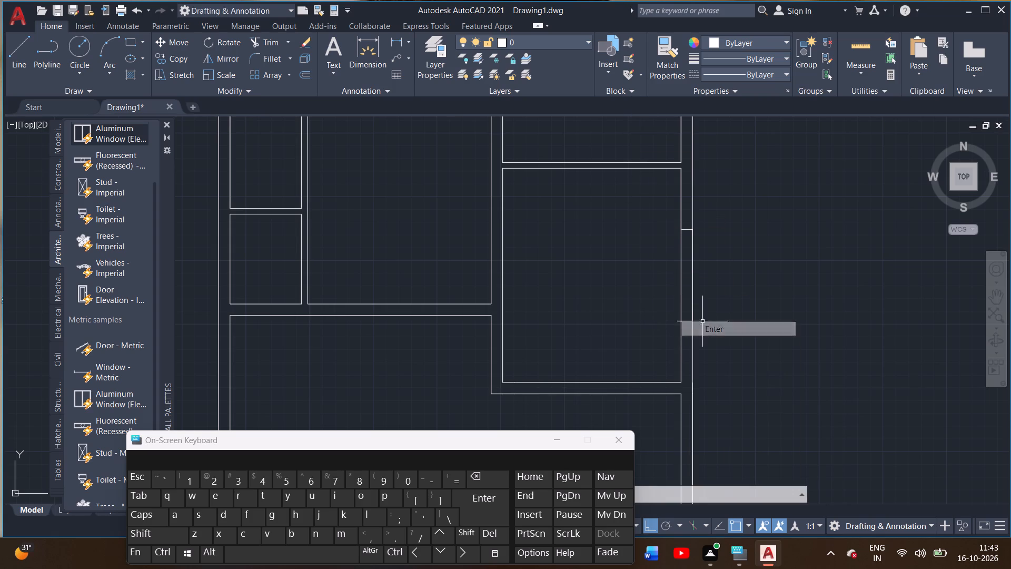
# Draw a centre line between the midpoints of the two short lines bounding the new 6' opening in the right wall.
pyautogui.scroll(3, 669, 226)
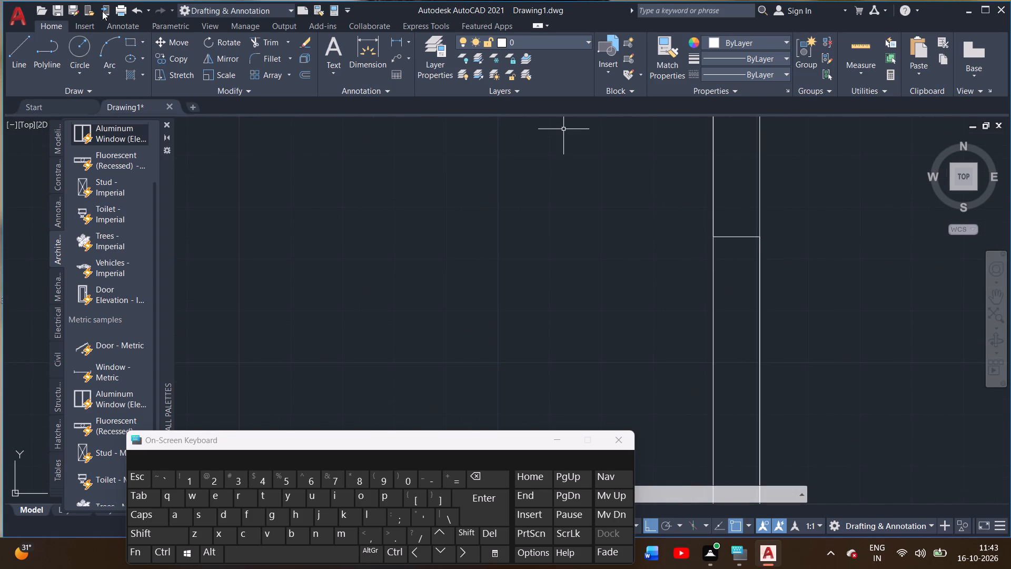
pyautogui.click(19, 50)
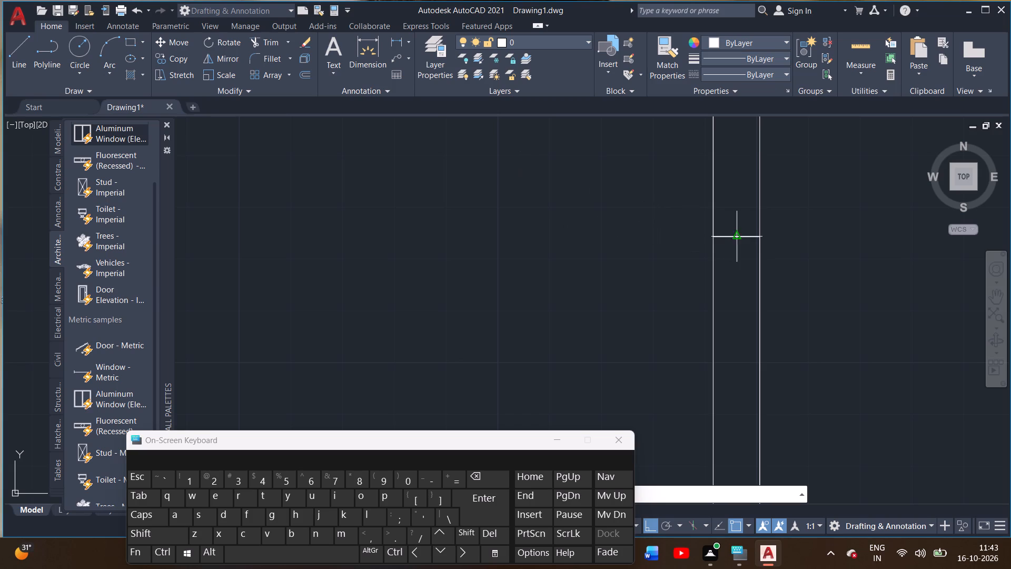
pyautogui.click(737, 237)
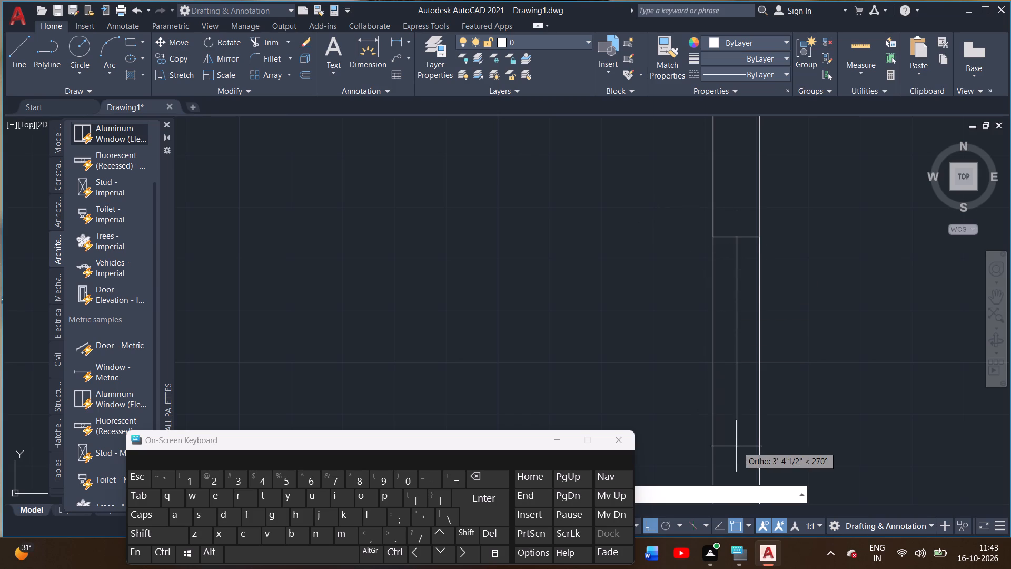
pyautogui.scroll(-2, 731, 443)
pyautogui.moveTo(731, 442); pyautogui.dragTo(710, 261, button='middle')
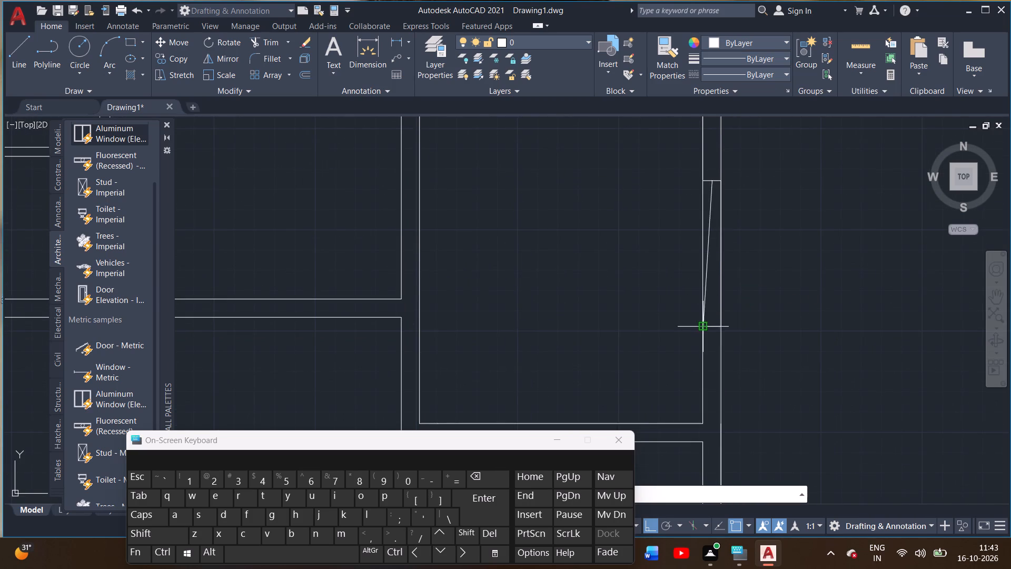
pyautogui.scroll(2, 707, 325)
pyautogui.click(716, 332)
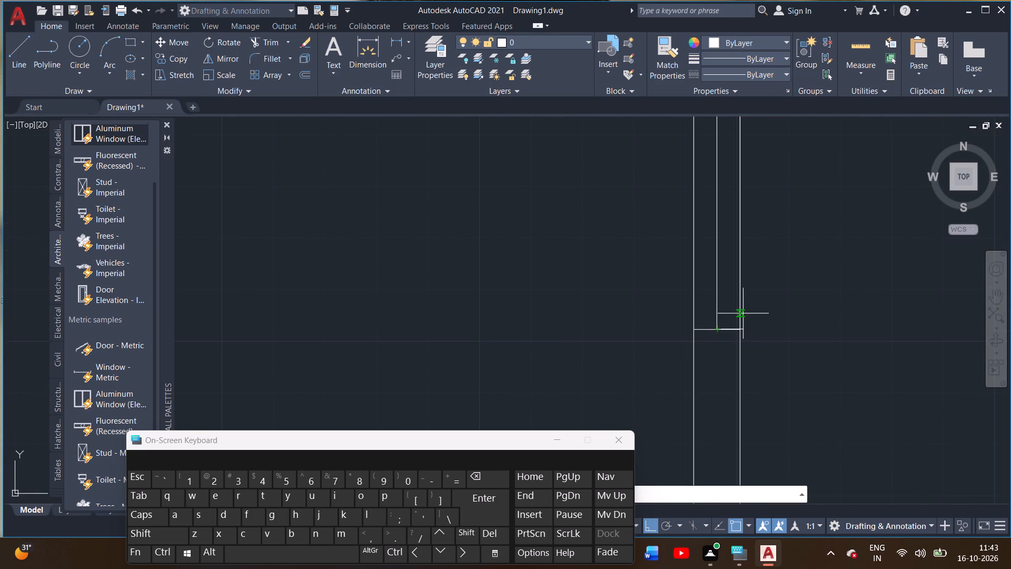
pyautogui.rightClick(732, 311)
pyautogui.click(752, 318)
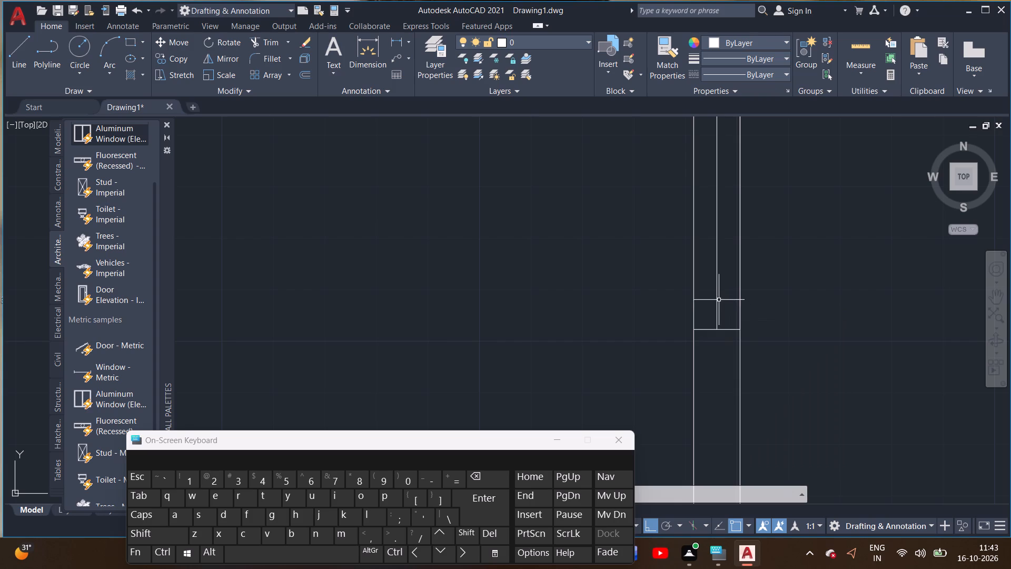
# Offset the right wall's 6' opening centre line by 1" toward the room side.
pyautogui.doubleClick(718, 290)
pyautogui.scroll(1, 725, 286)
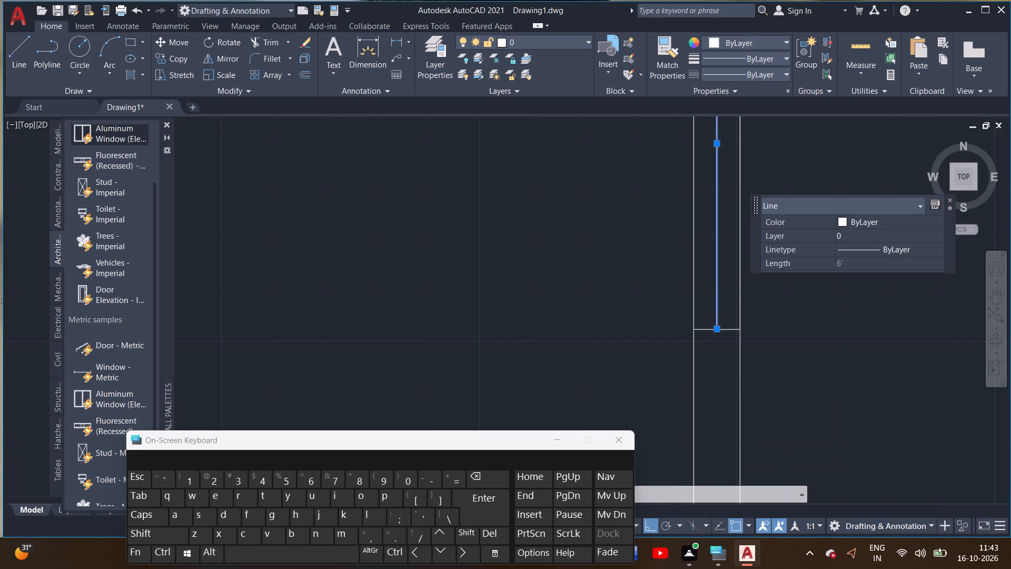
pyautogui.write('off')
pyautogui.press('Return')
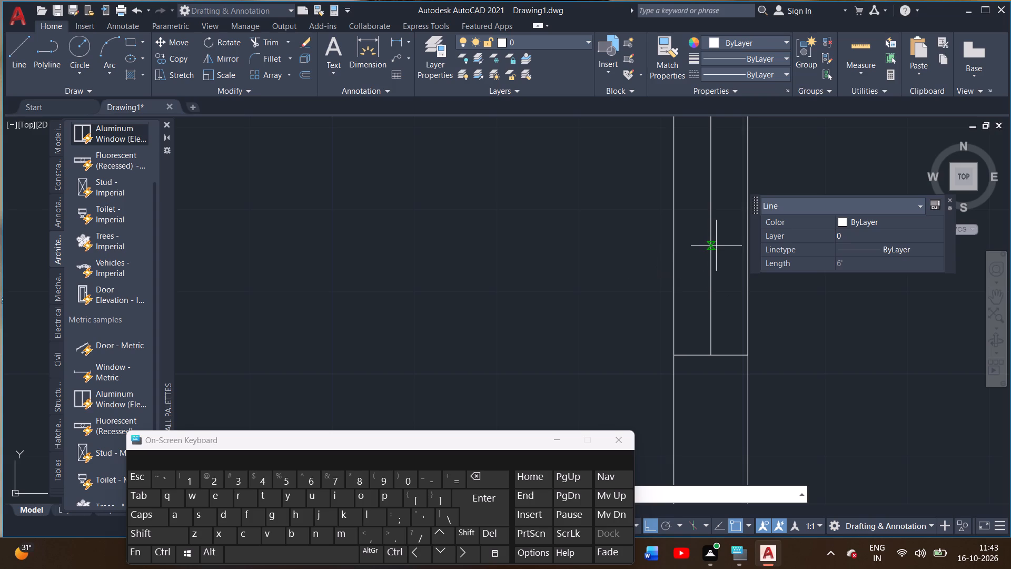
pyautogui.press('1')
pyautogui.hotkey('shift', '"')
pyautogui.press('Return')
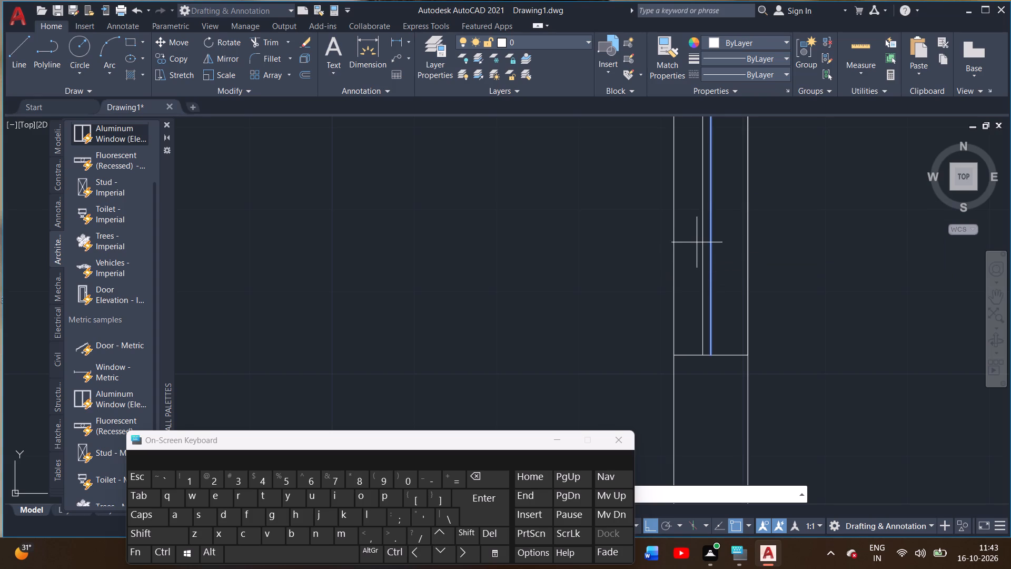
pyautogui.click(692, 247)
# Start a line downward along the right wall from the inner top-right corner of the room below the one with the 6' opening.
pyautogui.scroll(-5, 685, 297)
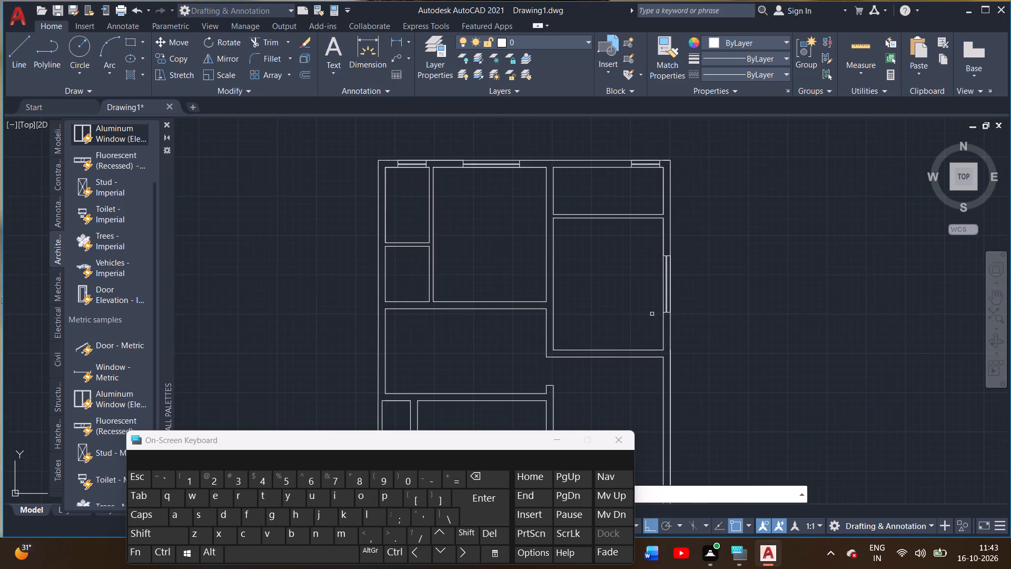
pyautogui.moveTo(644, 314); pyautogui.dragTo(664, 273, button='middle')
pyautogui.click(15, 50)
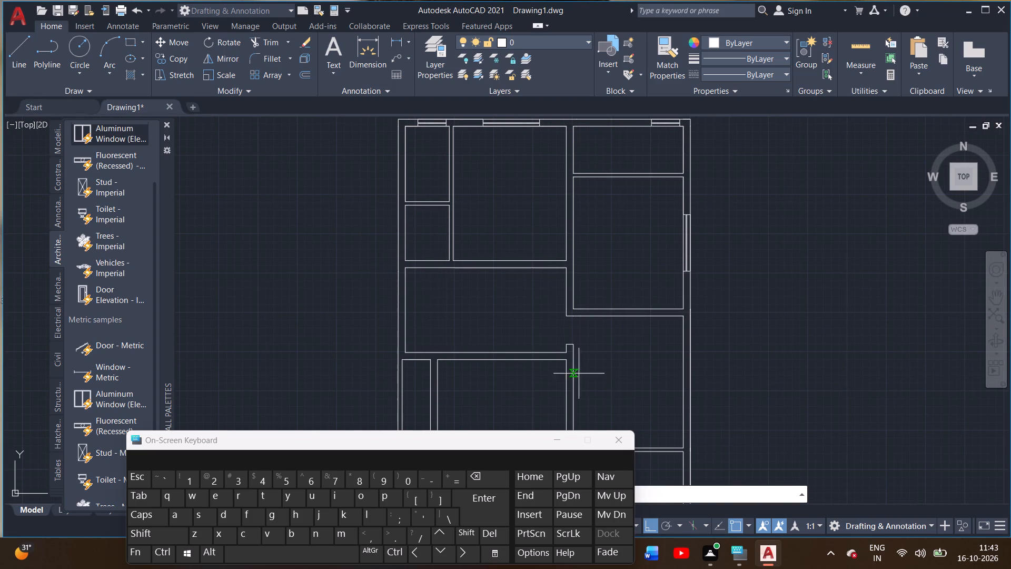
pyautogui.moveTo(704, 382); pyautogui.dragTo(686, 344, button='middle')
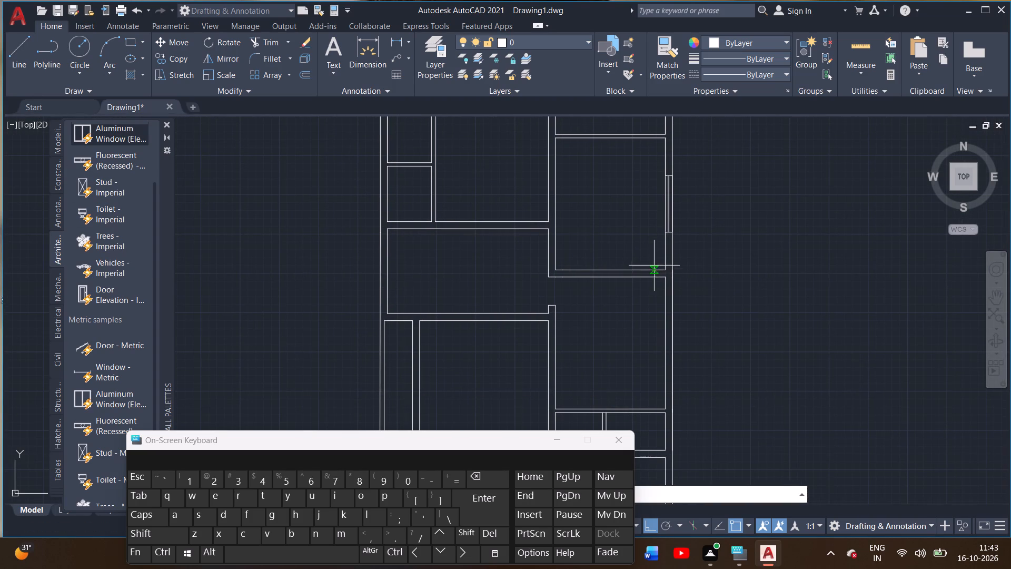
pyautogui.click(666, 278)
pyautogui.scroll(1, 662, 341)
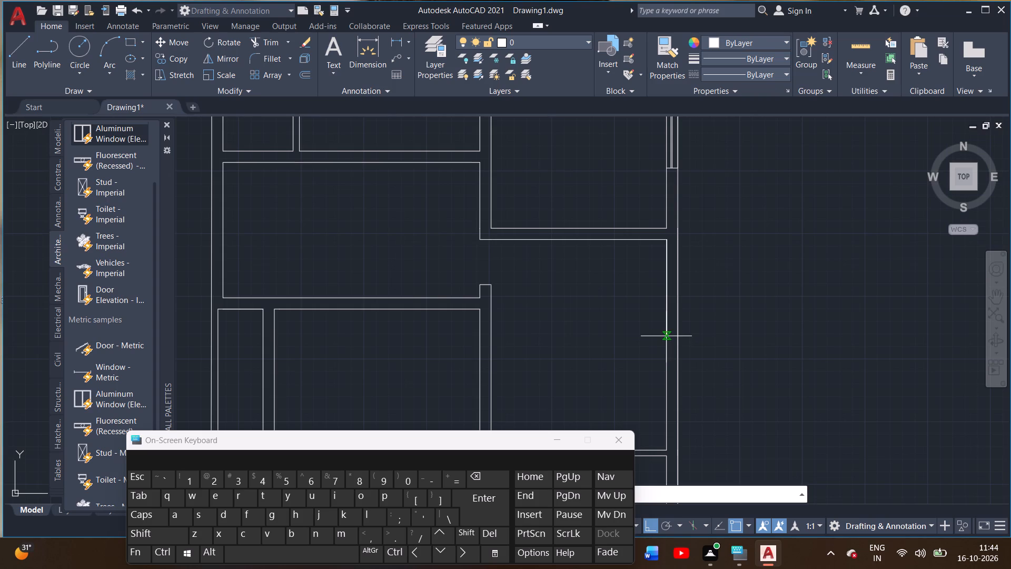
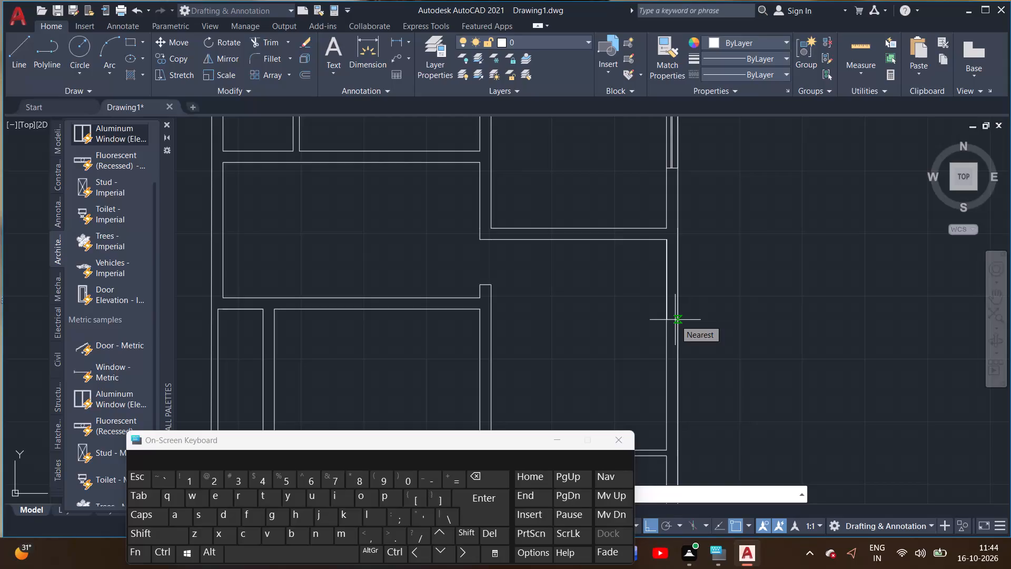
# Run the line down the right wall's inner line by 4.5", 3' and 2'4" segments and across the wall to its outer line.
pyautogui.press('.')
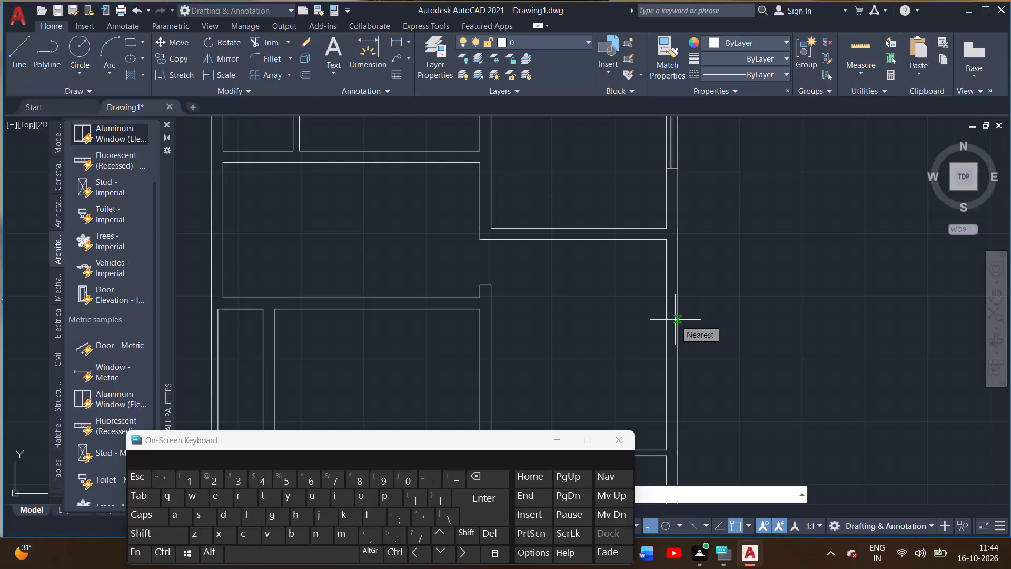
pyautogui.press('5')
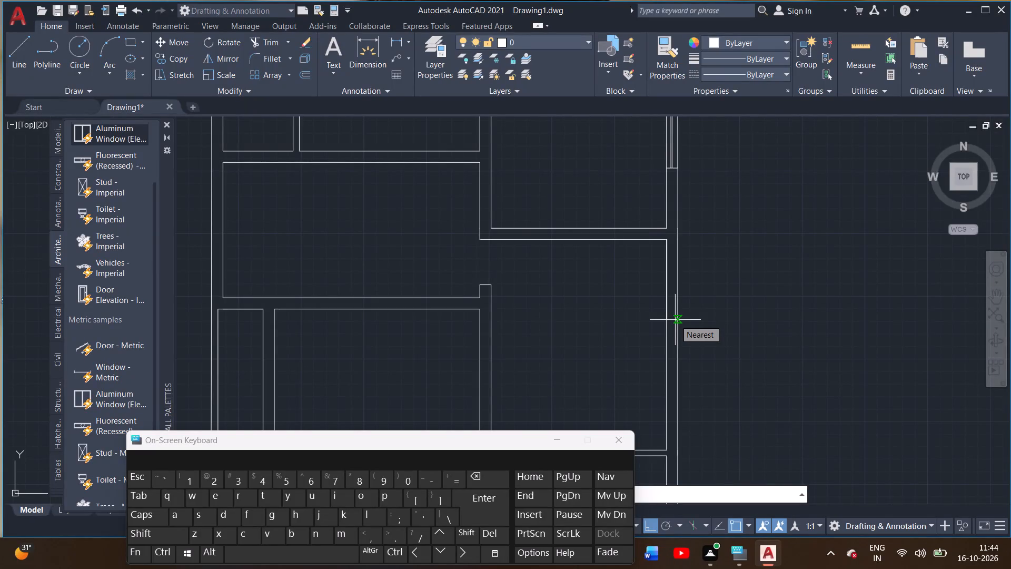
pyautogui.hotkey('shift', '"')
pyautogui.press('Return')
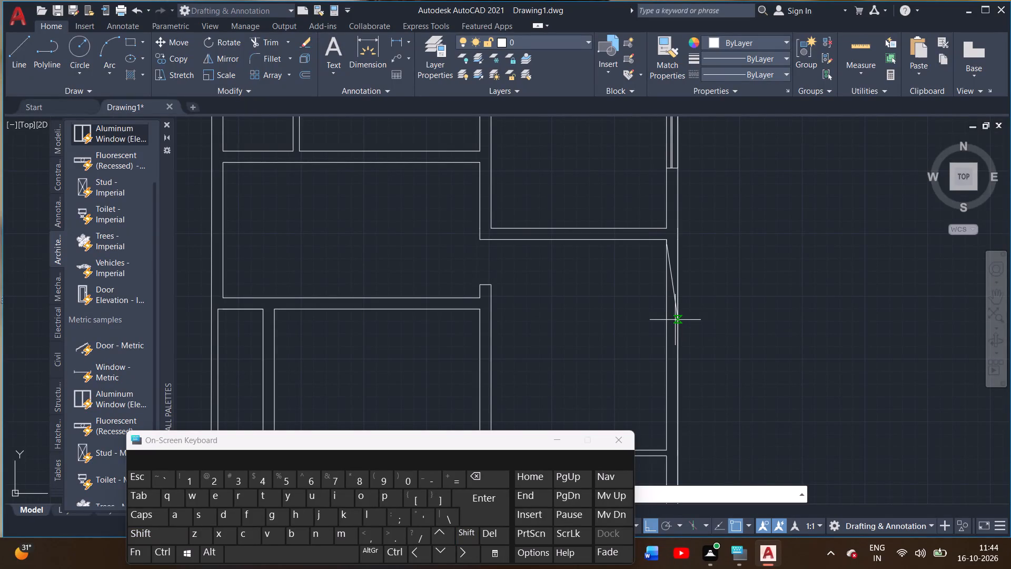
pyautogui.scroll(2, 652, 286)
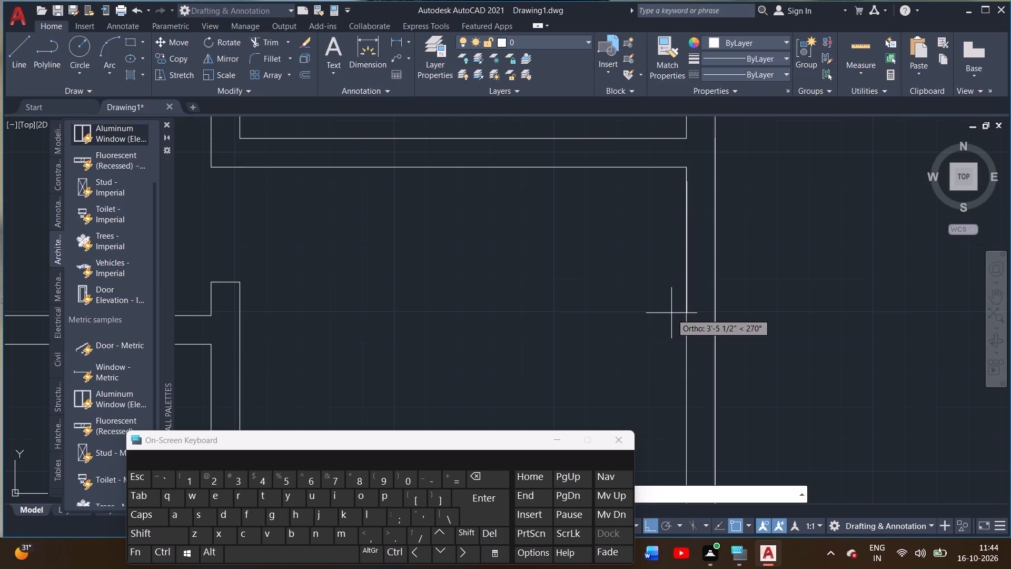
pyautogui.write("3'")
pyautogui.press('Return')
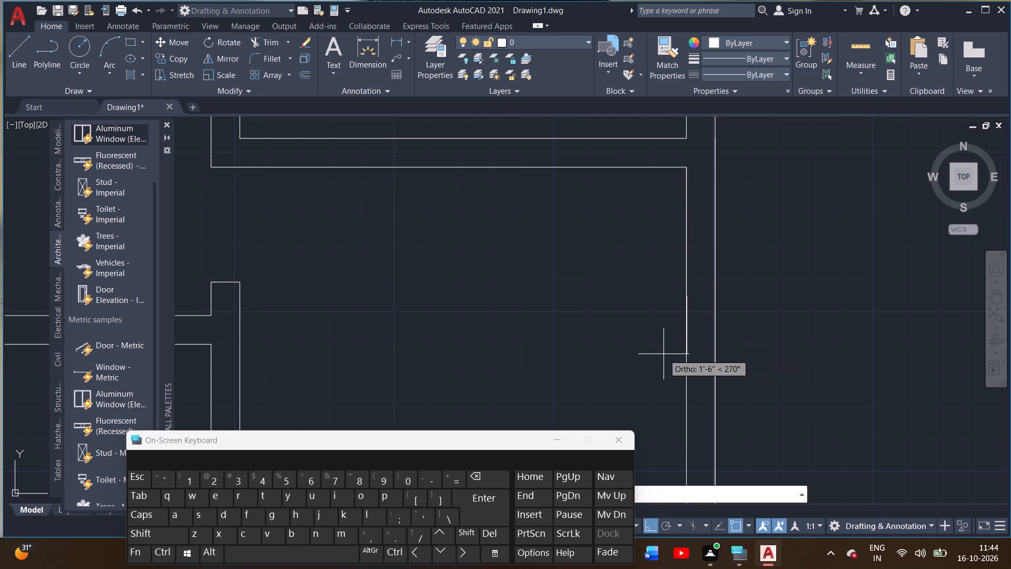
pyautogui.write("2'4")
pyautogui.hotkey('shift', '"')
pyautogui.press('Return')
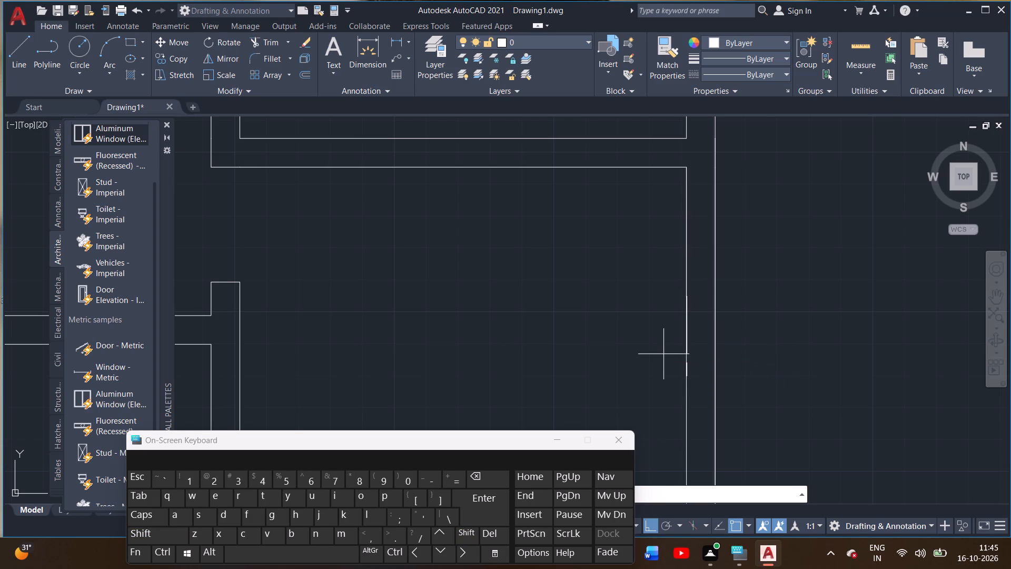
pyautogui.doubleClick(717, 385)
# Continue the line 6' downward along the right wall's outer line and back across the wall to its inner line.
pyautogui.scroll(-1, 728, 420)
pyautogui.moveTo(728, 421); pyautogui.dragTo(721, 415, button='middle')
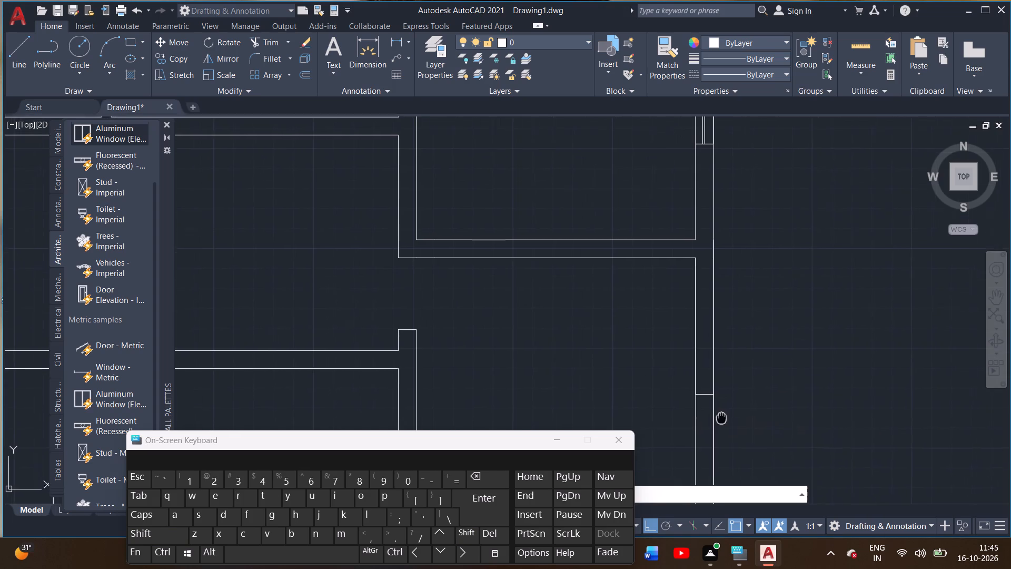
pyautogui.moveTo(721, 415); pyautogui.dragTo(723, 304, button='middle')
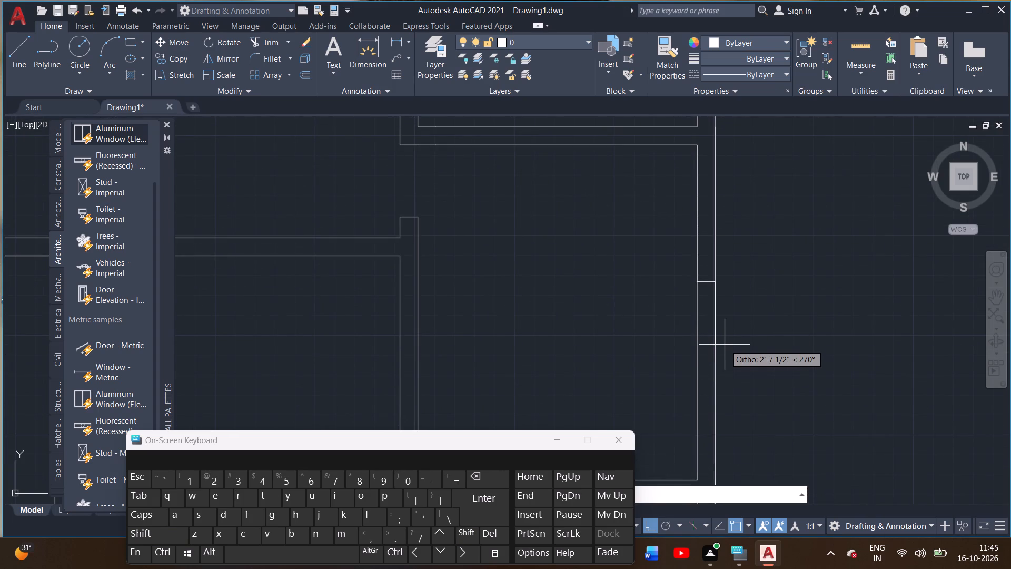
pyautogui.write("6'")
pyautogui.press('Return')
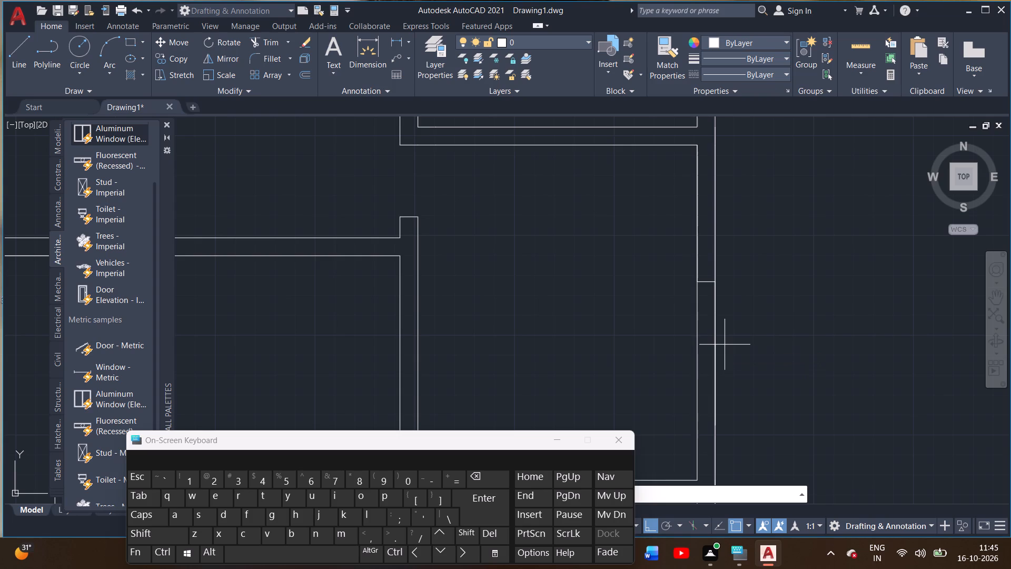
pyautogui.click(697, 426)
pyautogui.rightClick(691, 421)
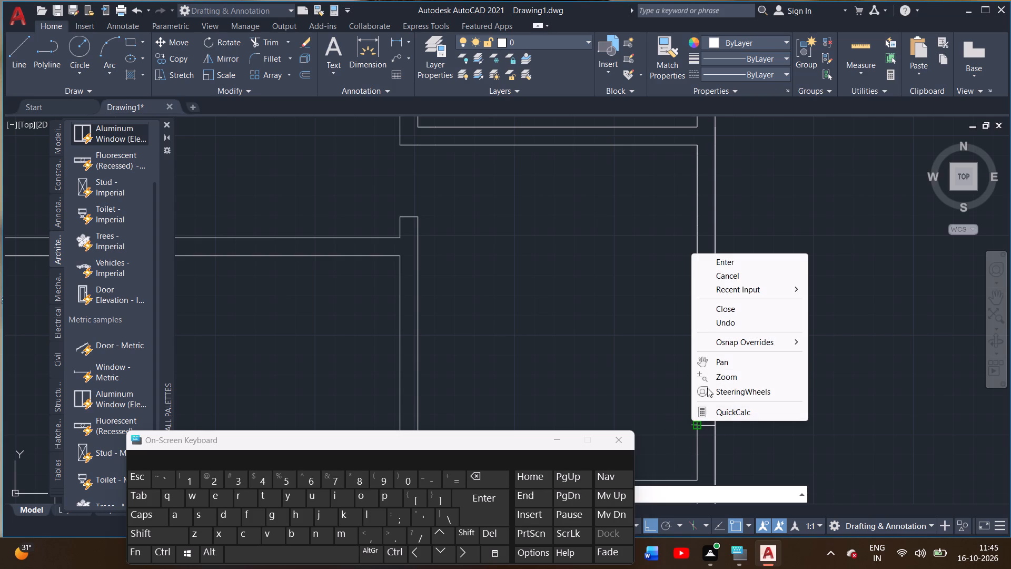
pyautogui.click(720, 262)
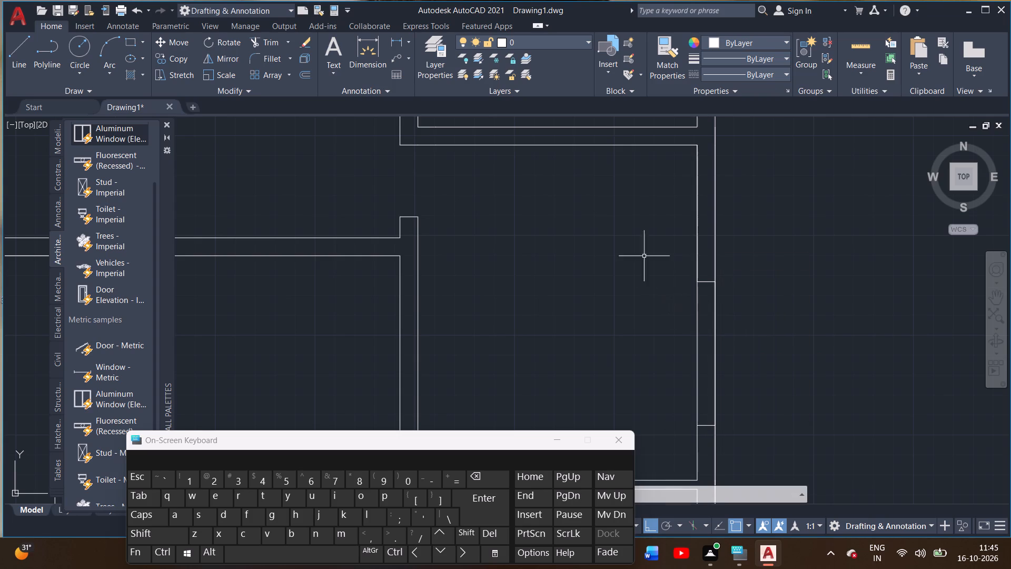
# Draw a centre line between the midpoints of the two short lines bounding the new 6' opening.
pyautogui.moveTo(620, 248); pyautogui.dragTo(618, 111, button='middle')
pyautogui.click(11, 44)
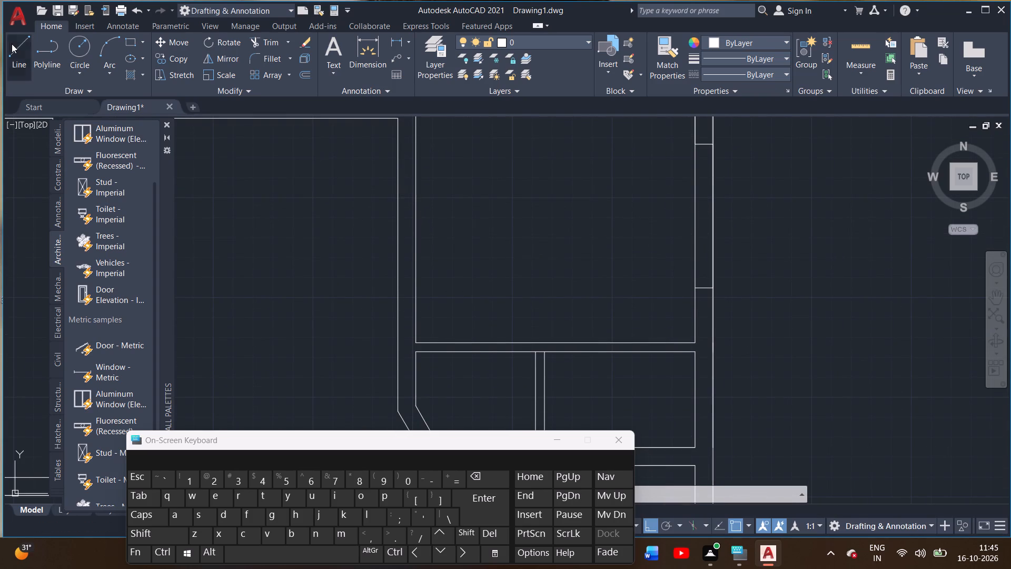
pyautogui.scroll(1, 717, 146)
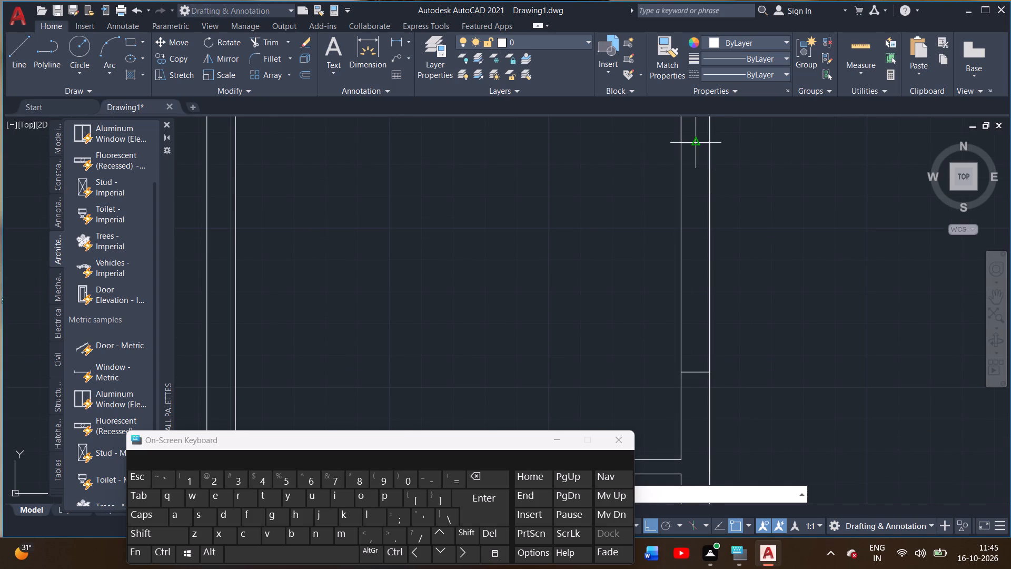
pyautogui.click(695, 139)
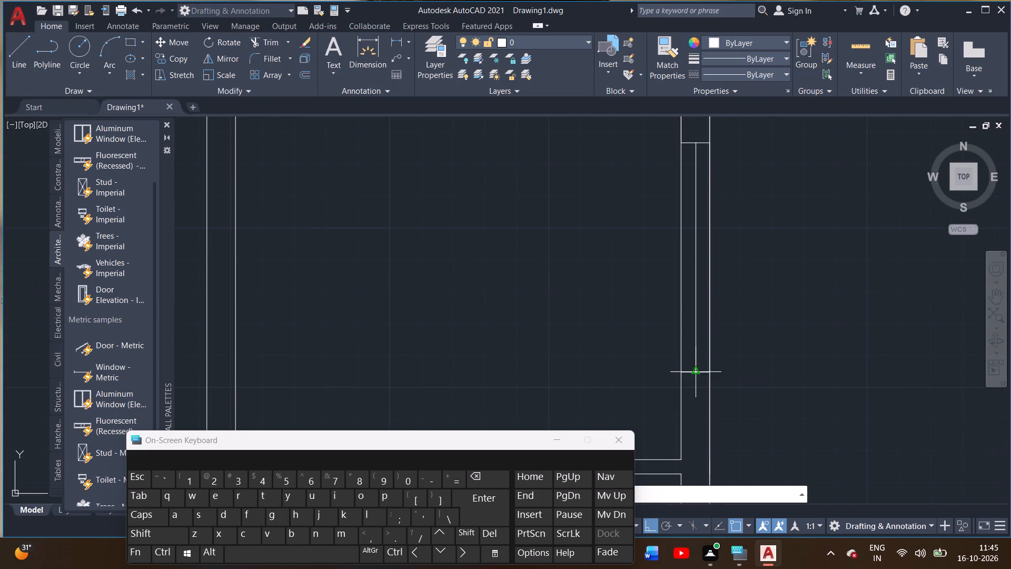
pyautogui.doubleClick(698, 372)
pyautogui.rightClick(693, 370)
pyautogui.click(711, 374)
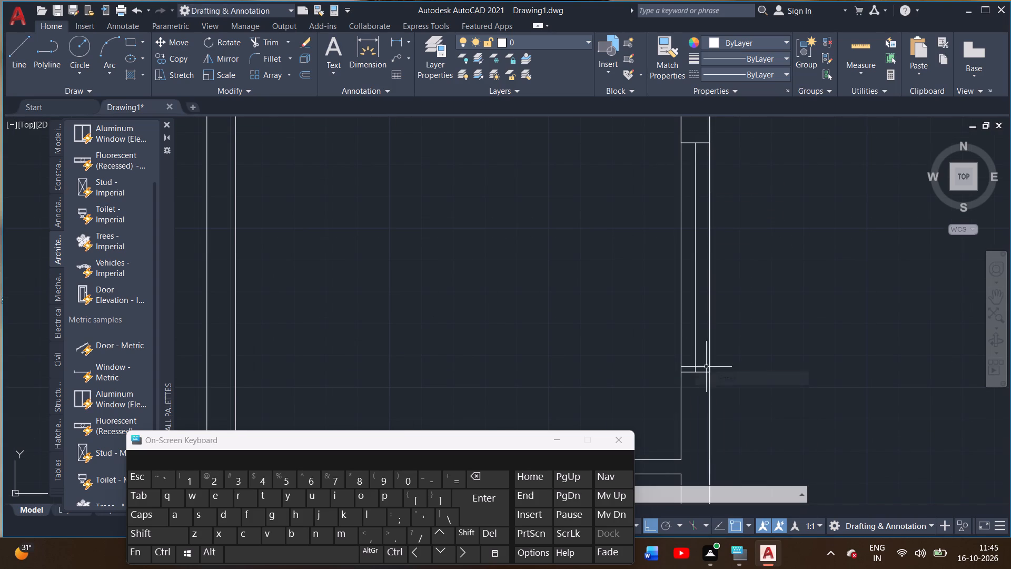
# Offset the new 6' opening's centre line by 1" toward the room side.
pyautogui.click(695, 346)
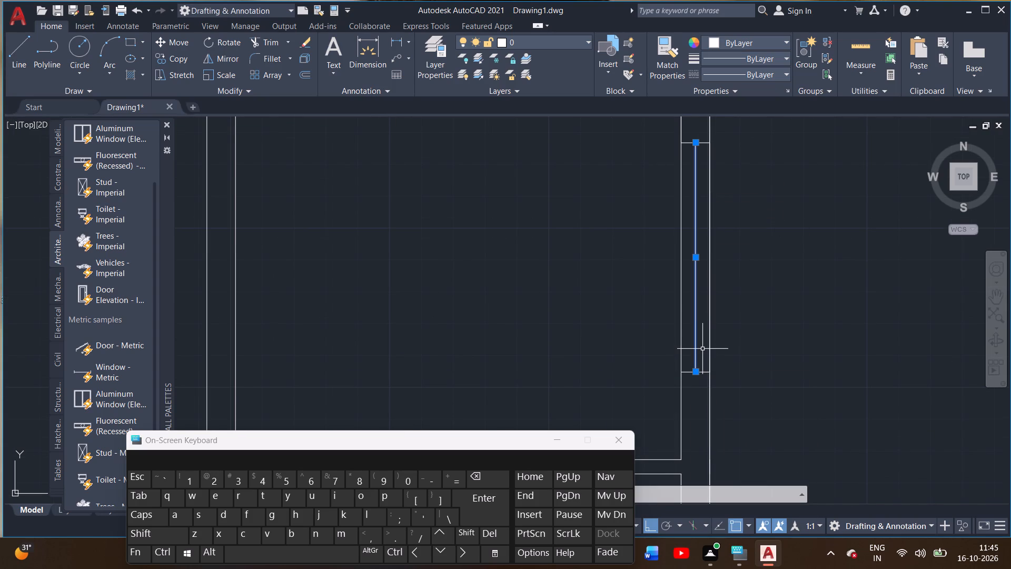
pyautogui.write('off')
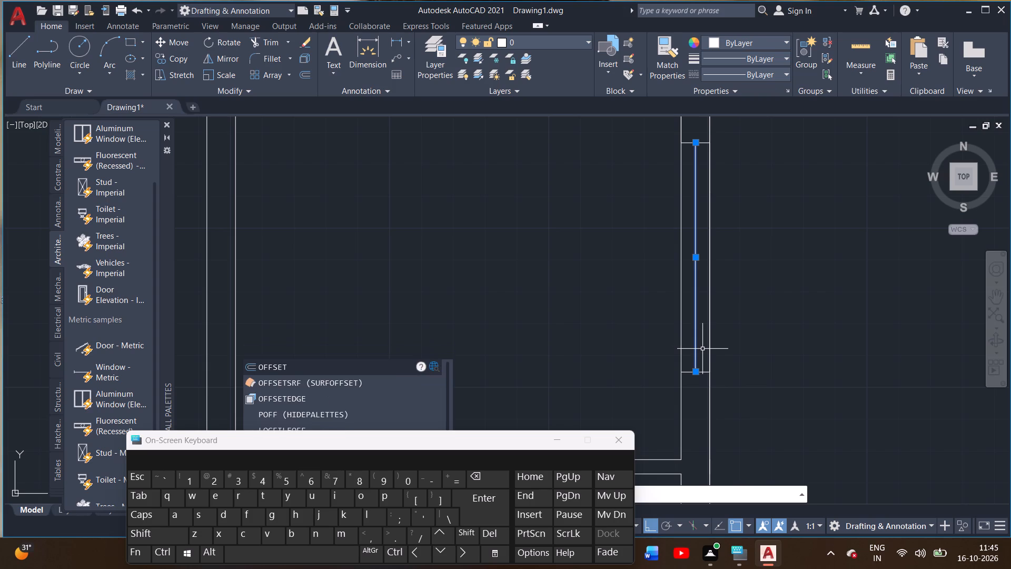
pyautogui.press('Return')
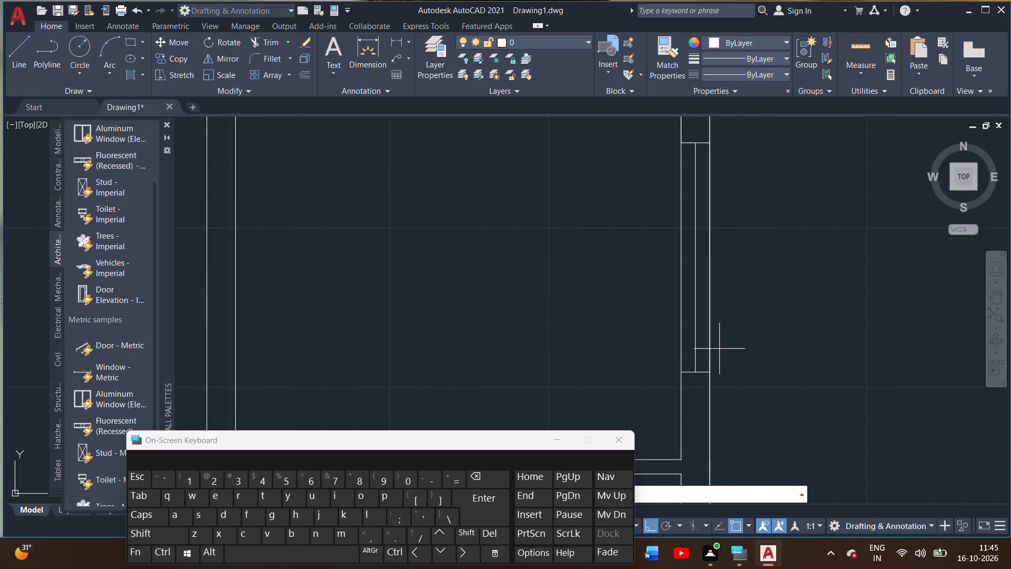
pyautogui.scroll(3, 717, 339)
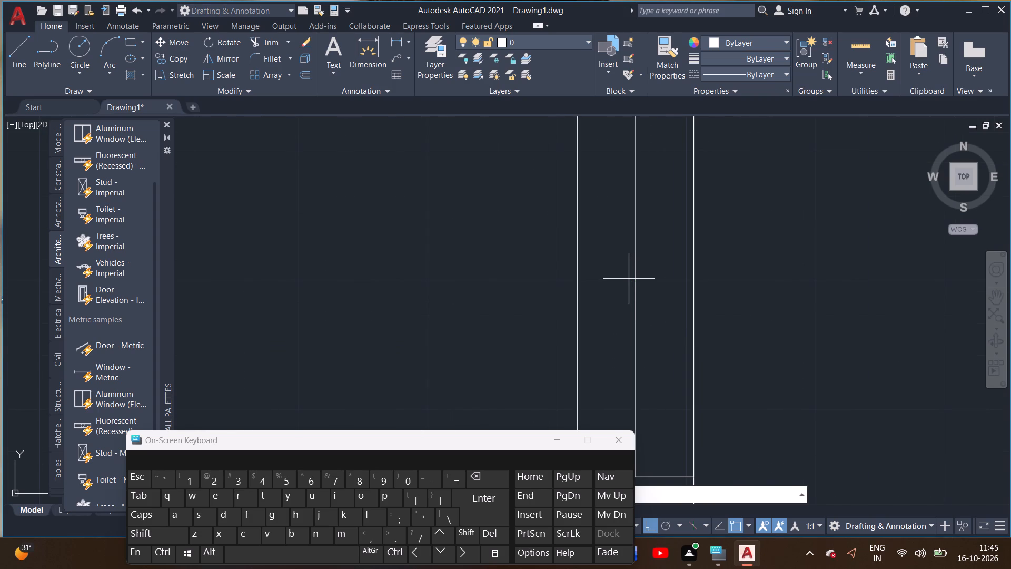
pyautogui.press('1')
pyautogui.hotkey('shift', '"')
pyautogui.press('Return')
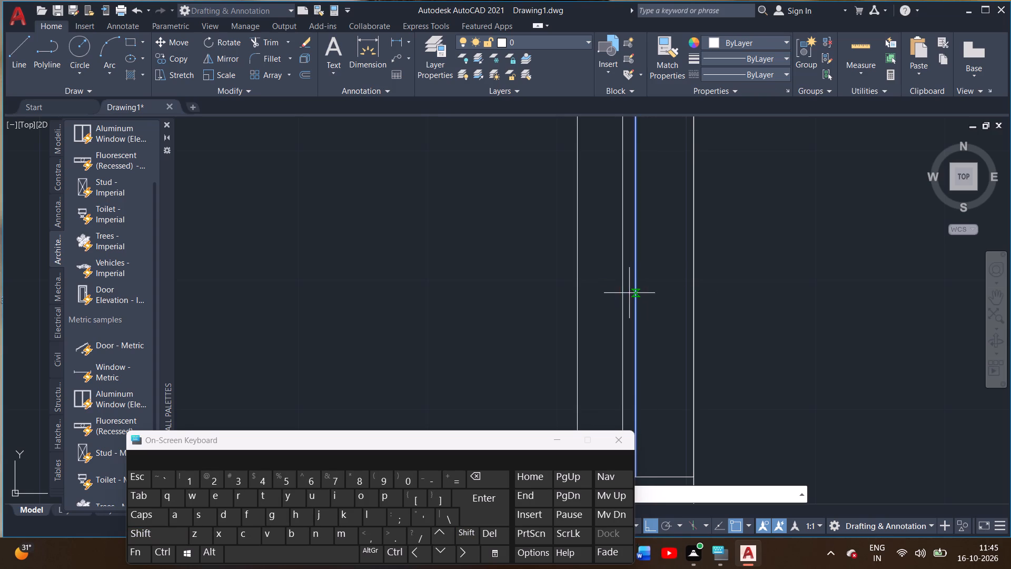
pyautogui.click(629, 293)
# Draw a line from the small lower room's inner top-right corner 4.5" down the right wall and across to the wall's outer line.
pyautogui.scroll(-4, 629, 296)
pyautogui.scroll(-1, 649, 342)
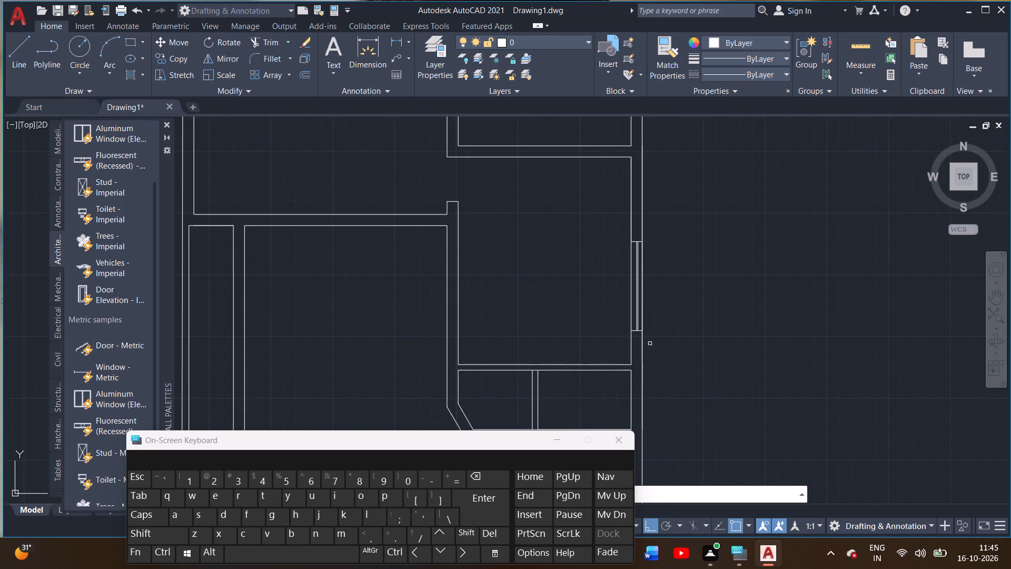
pyautogui.scroll(-1, 662, 348)
pyautogui.moveTo(686, 337); pyautogui.dragTo(681, 284, button='middle')
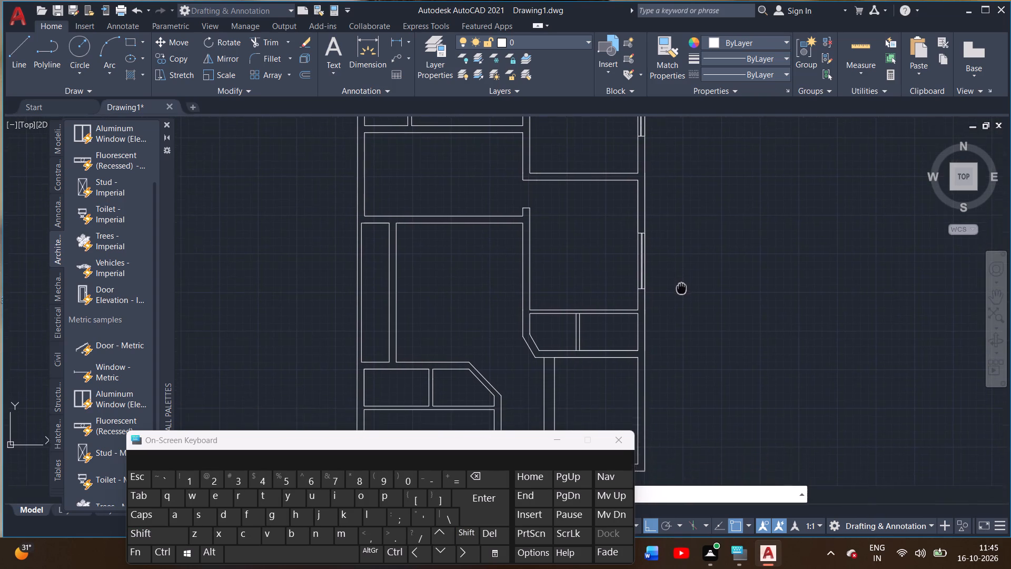
pyautogui.moveTo(681, 284); pyautogui.dragTo(681, 281, button='middle')
pyautogui.click(21, 68)
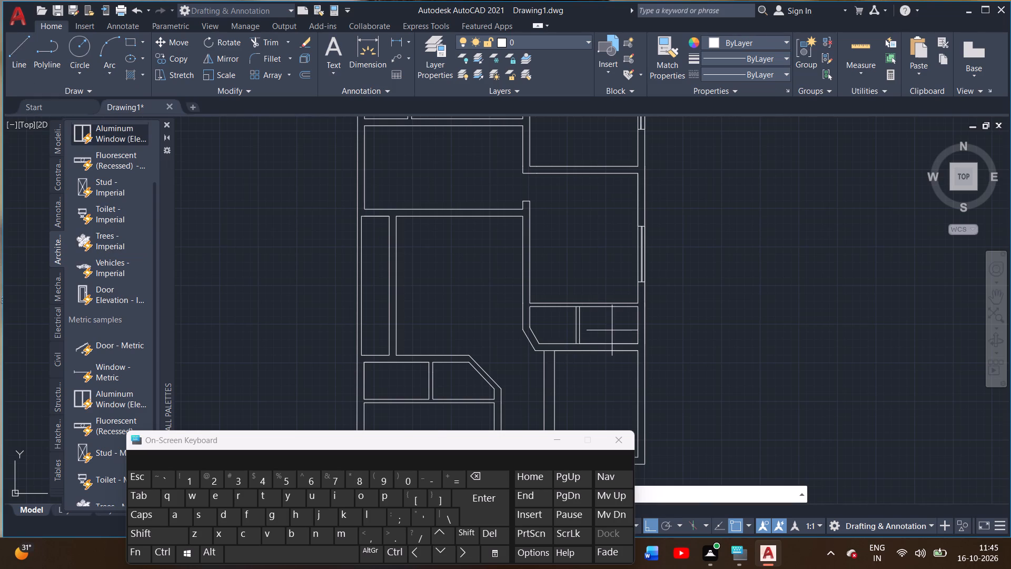
pyautogui.scroll(2, 612, 329)
pyautogui.click(675, 274)
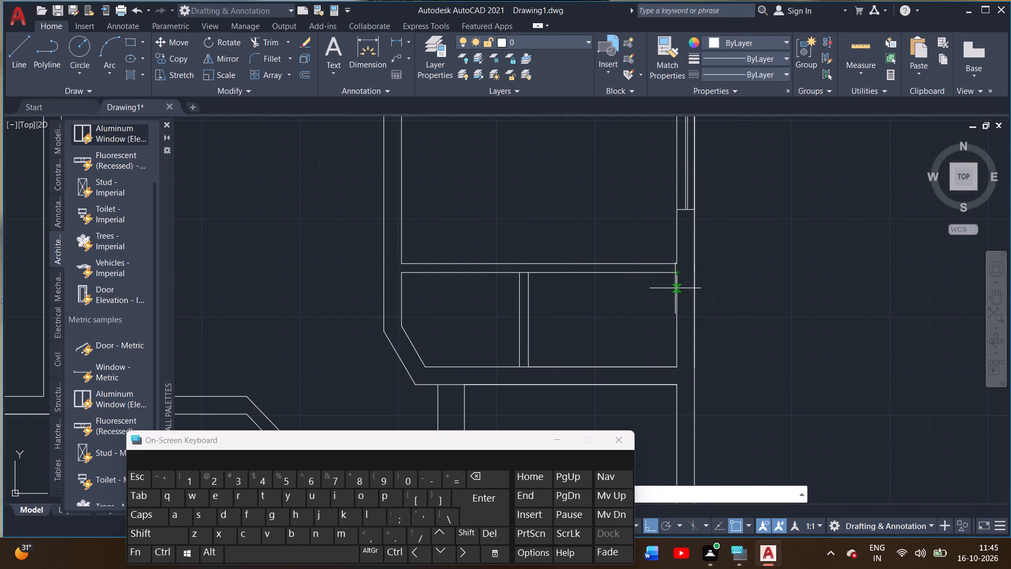
pyautogui.scroll(2, 675, 290)
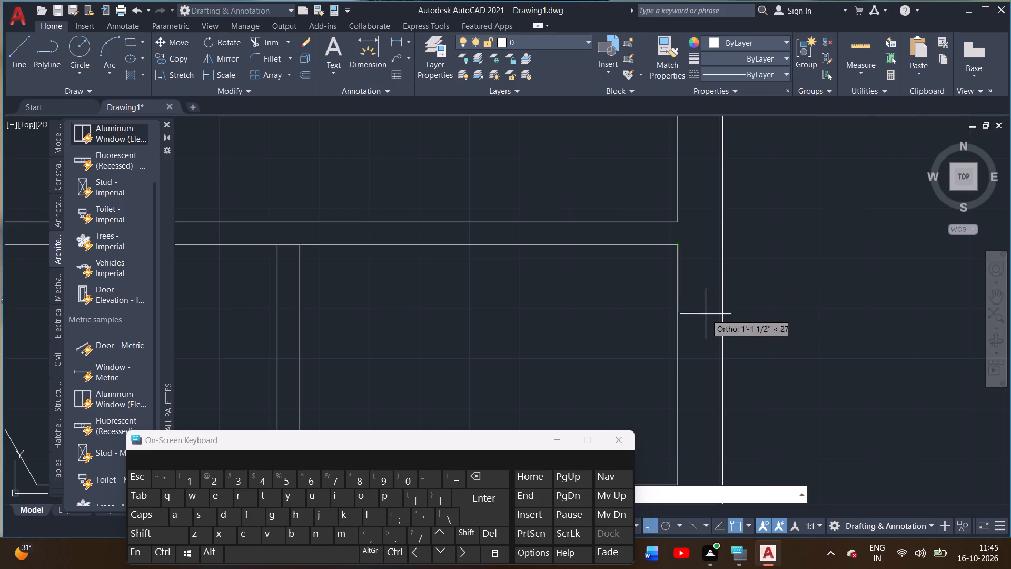
pyautogui.scroll(2, 686, 319)
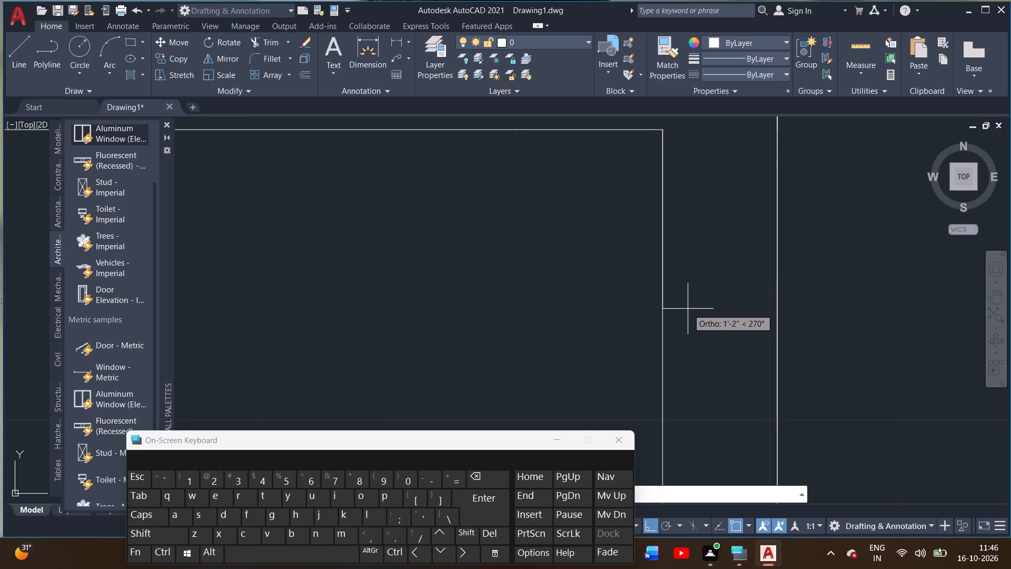
pyautogui.press('4')
pyautogui.write('.5')
pyautogui.hotkey('shift', '"')
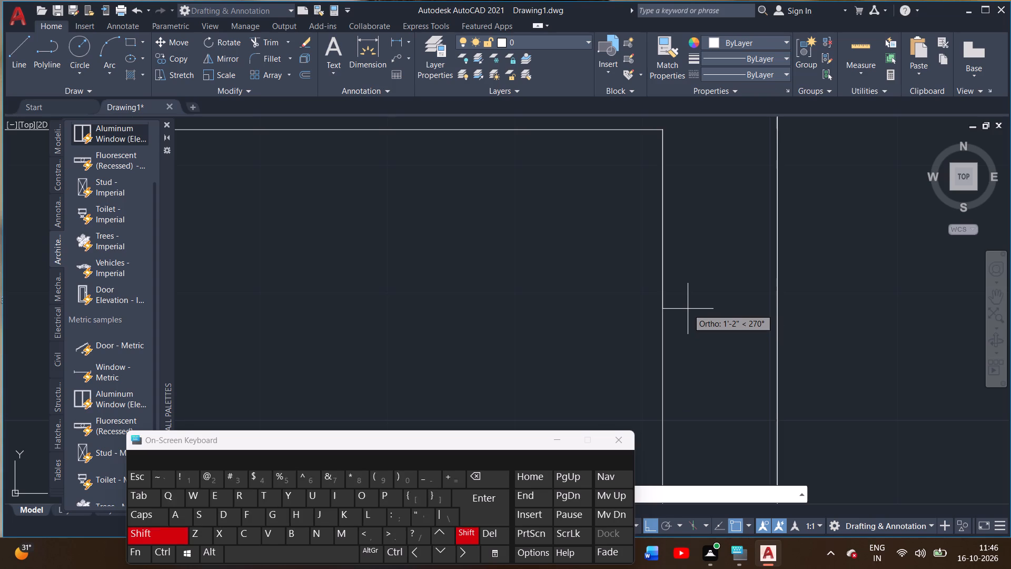
pyautogui.press('Return')
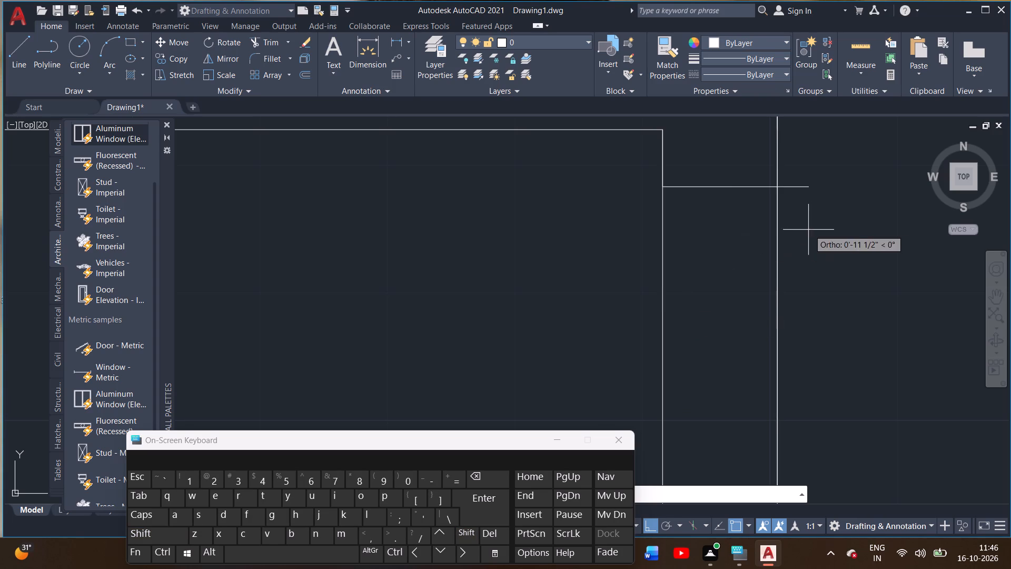
pyautogui.click(778, 187)
# Continue the line 3' downward along the right wall's outer line and back across the wall to its inner line.
pyautogui.scroll(-2, 789, 296)
pyautogui.moveTo(791, 330); pyautogui.dragTo(788, 327, button='middle')
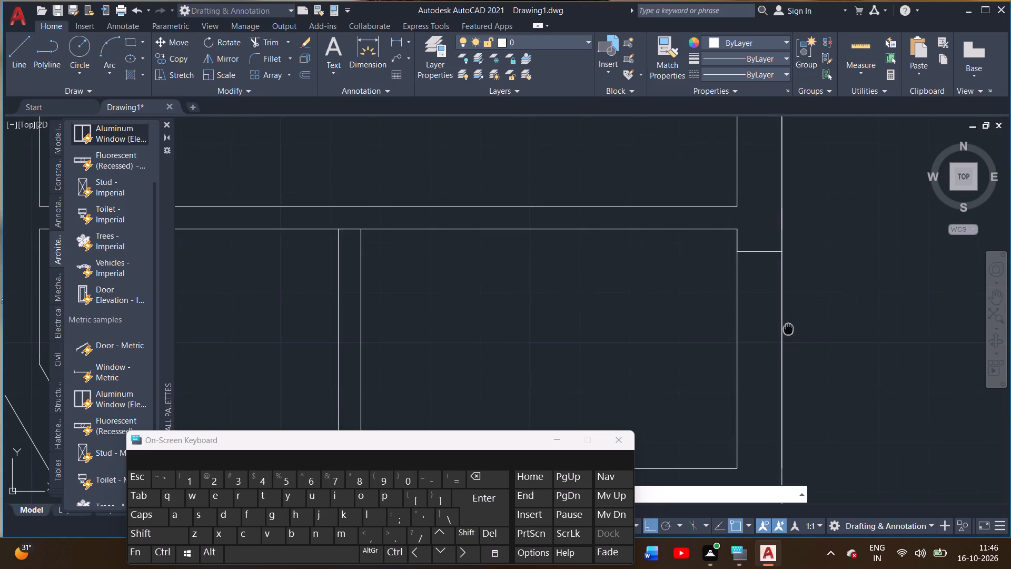
pyautogui.moveTo(788, 327); pyautogui.dragTo(780, 257, button='middle')
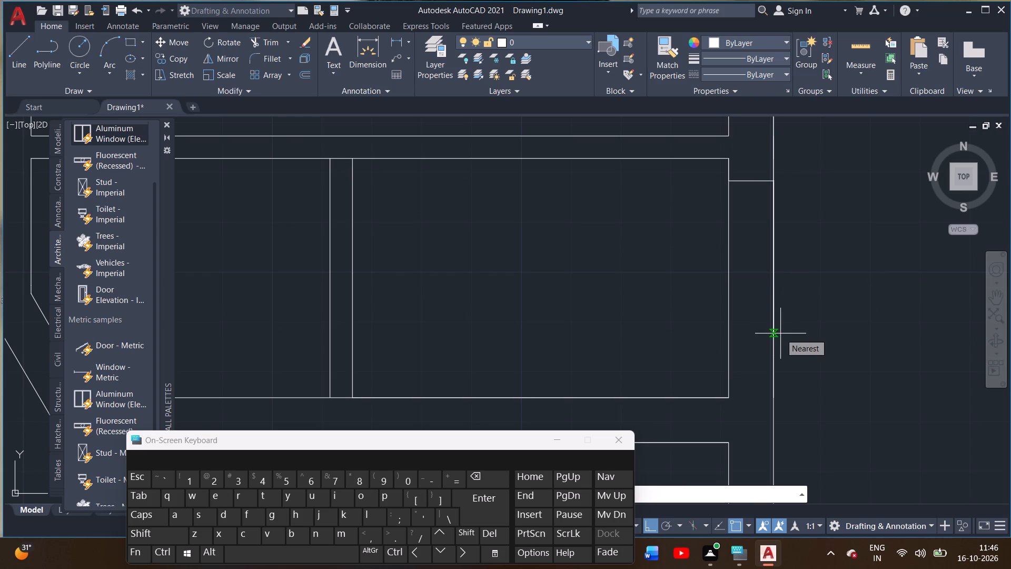
pyautogui.write("3'")
pyautogui.press('Return')
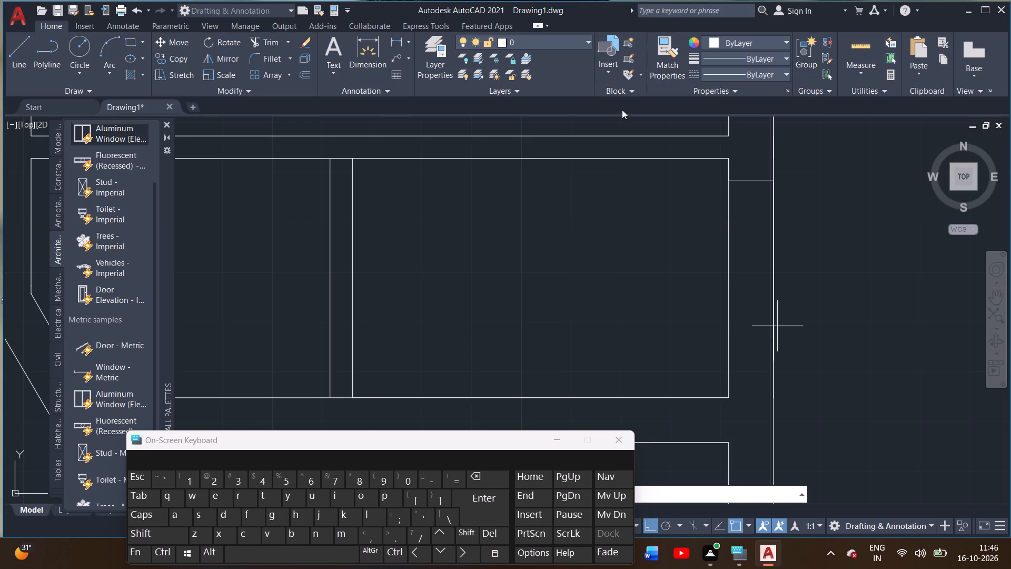
pyautogui.click(729, 358)
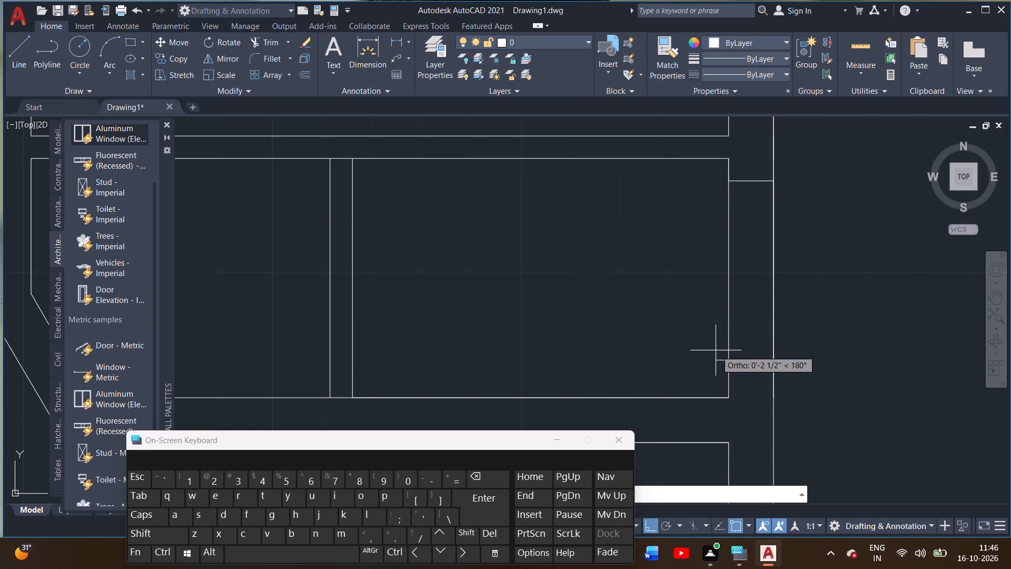
pyautogui.rightClick(712, 348)
pyautogui.click(724, 356)
pyautogui.scroll(-2, 672, 332)
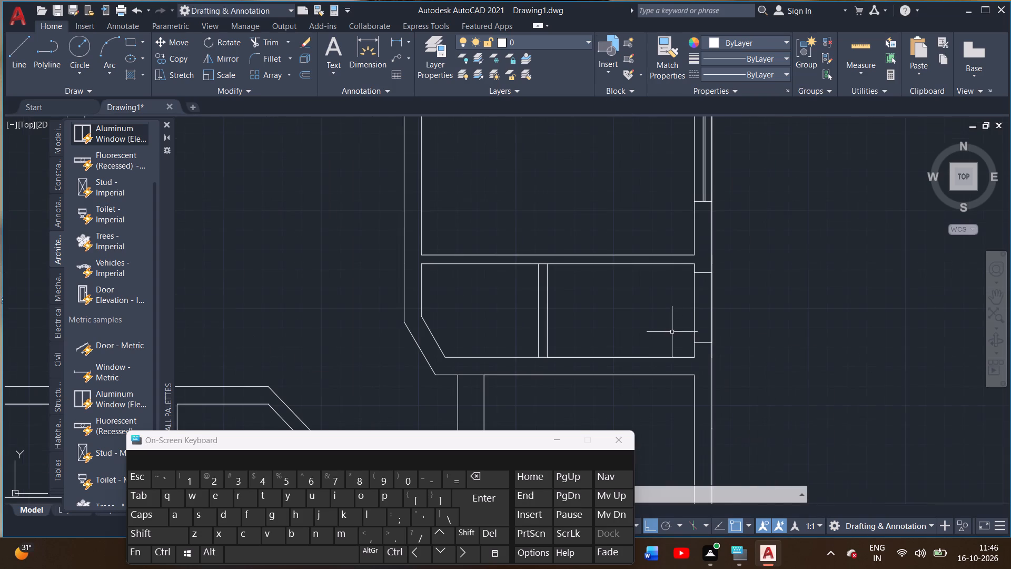
# Draw a centre line between the midpoints of the two short lines bounding the small lower room's 3' opening.
pyautogui.click(14, 44)
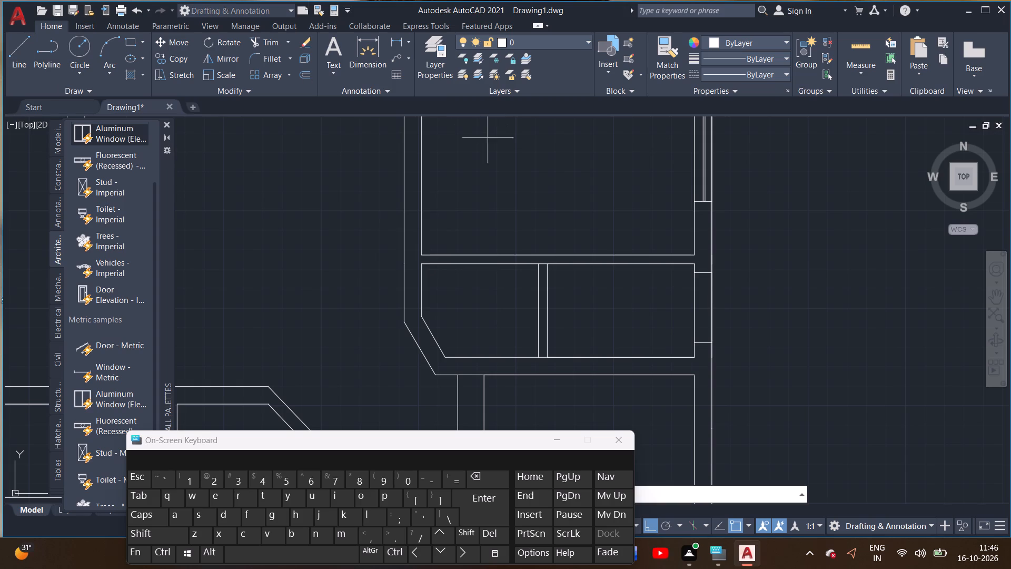
pyautogui.scroll(3, 719, 276)
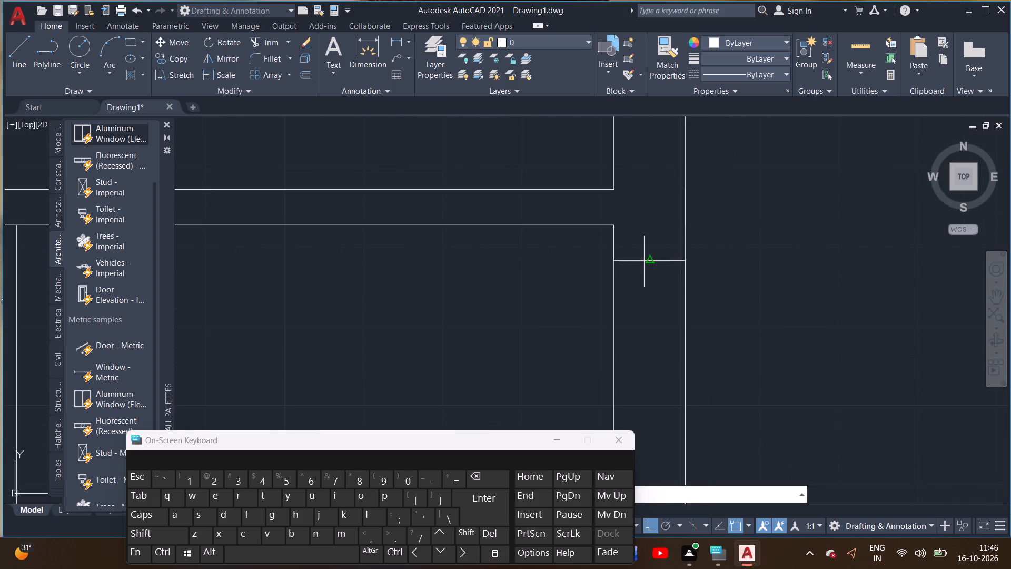
pyautogui.click(653, 260)
pyautogui.scroll(-2, 651, 312)
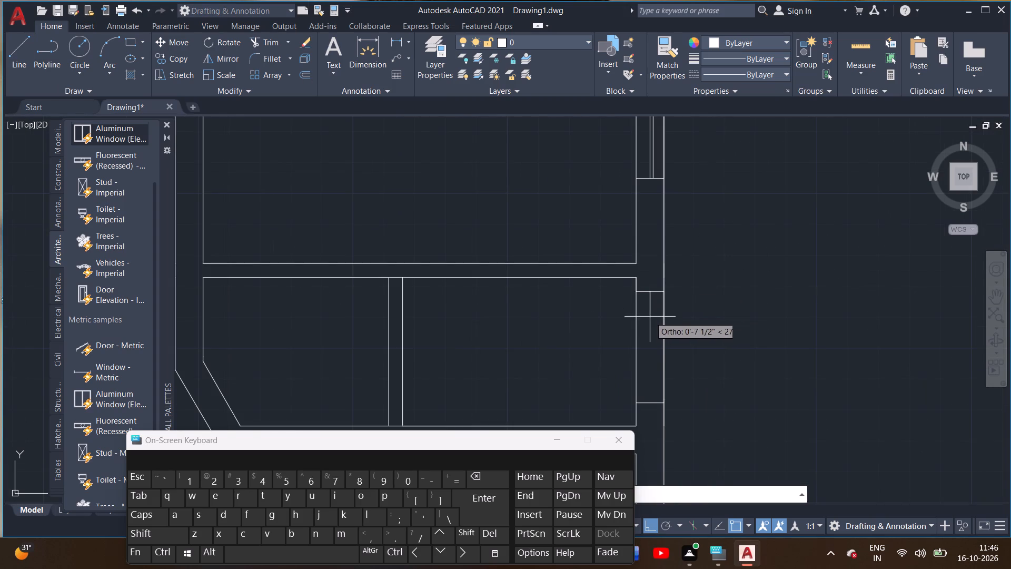
pyautogui.moveTo(652, 330); pyautogui.dragTo(643, 194, button='middle')
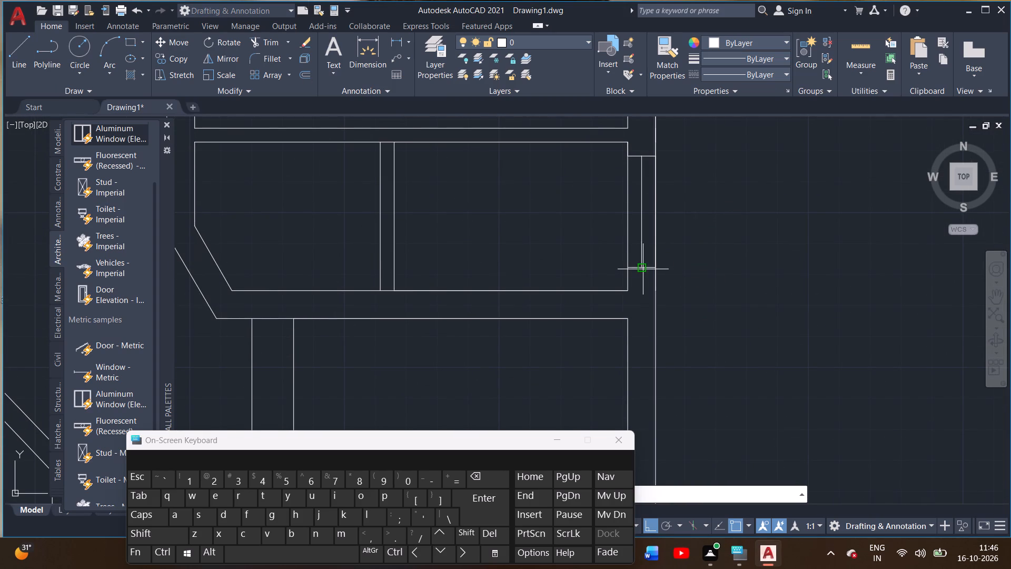
pyautogui.click(643, 269)
pyautogui.rightClick(647, 264)
pyautogui.click(665, 272)
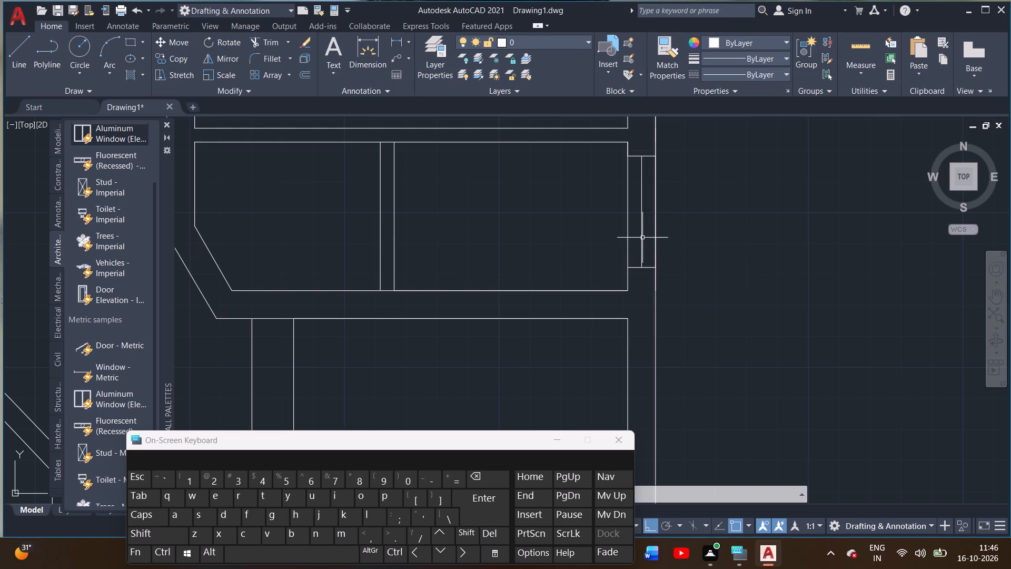
# Offset the 3' opening's centre line by 1" toward the room side.
pyautogui.click(642, 237)
pyautogui.scroll(2, 644, 236)
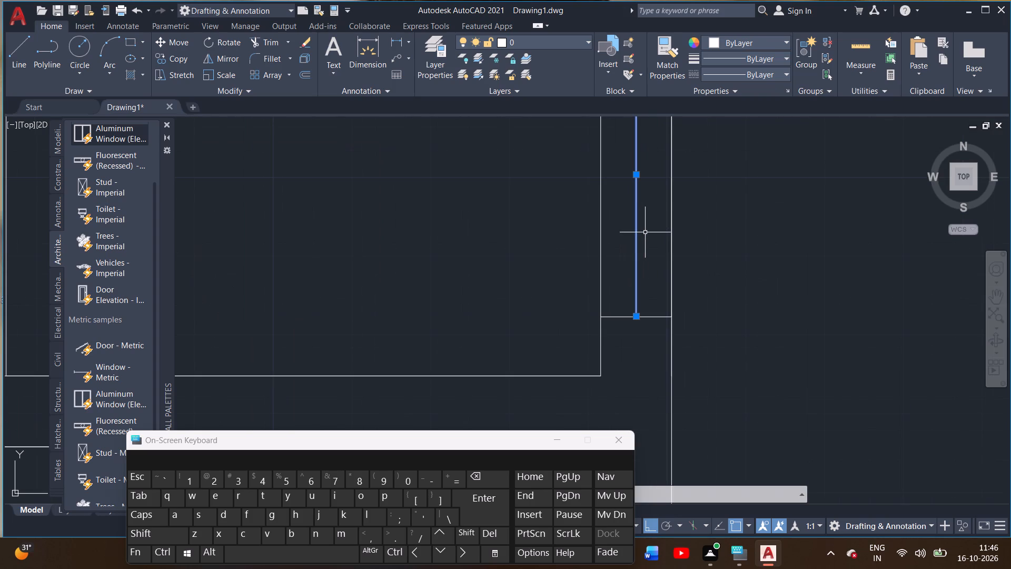
pyautogui.write('off')
pyautogui.press('Return')
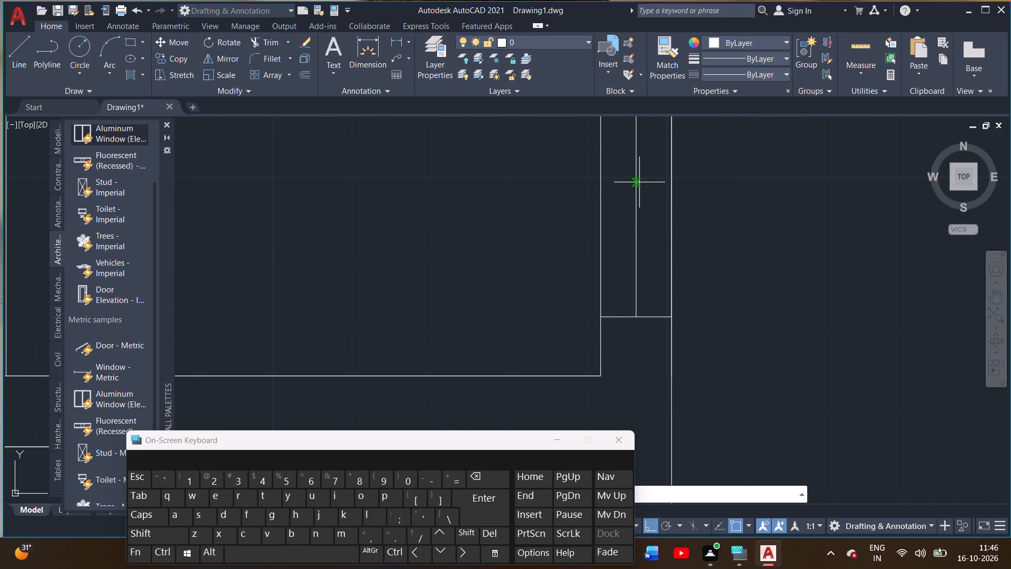
pyautogui.press('1')
pyautogui.hotkey('shift', '"')
pyautogui.press('Return')
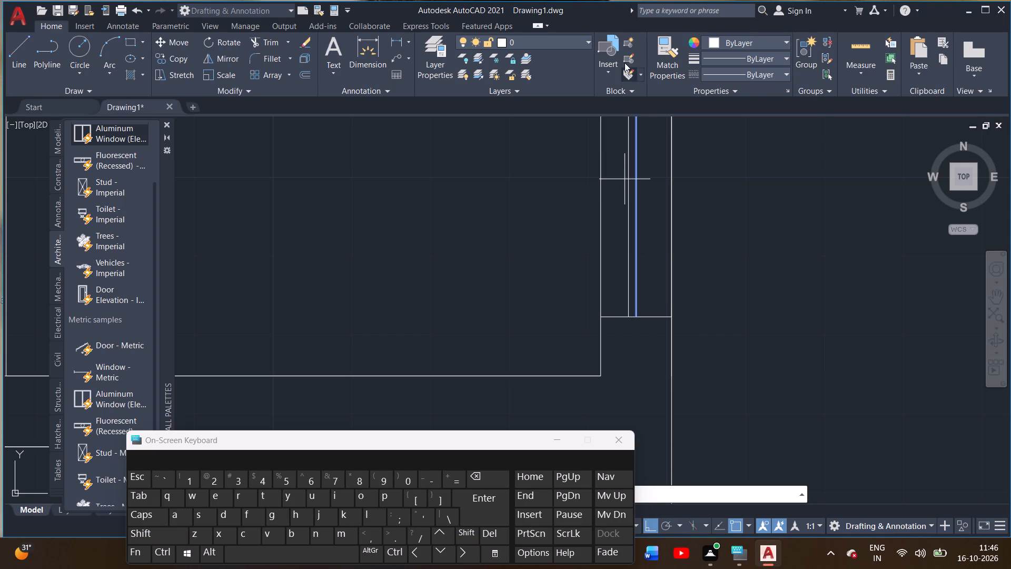
pyautogui.click(611, 188)
# Draw a line from the bottom-right room's inner bottom-right corner 6" leftward along the bottom wall and across to the wall's outer line.
pyautogui.scroll(-4, 562, 229)
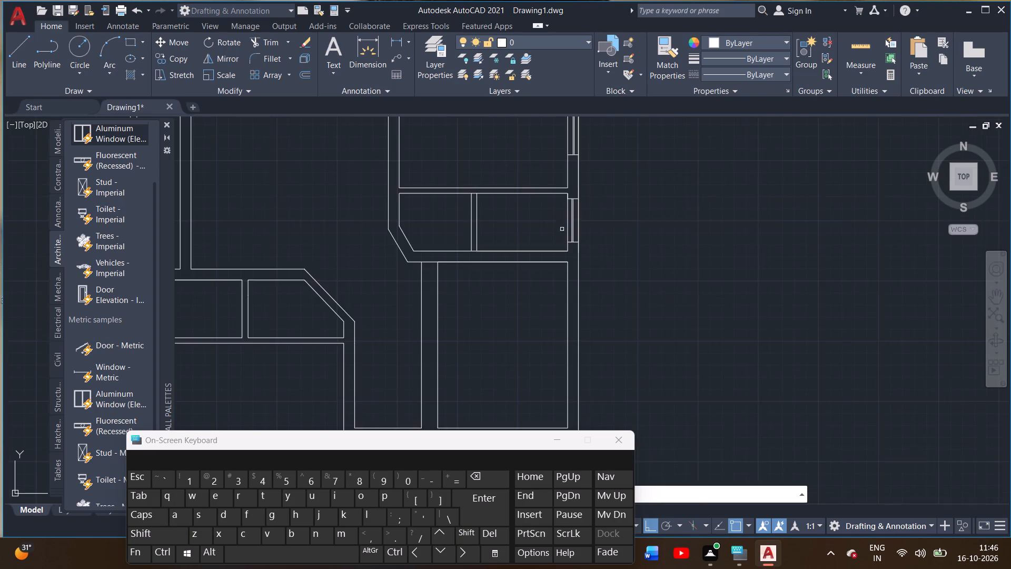
pyautogui.scroll(-1, 541, 235)
pyautogui.moveTo(538, 228); pyautogui.dragTo(563, 171, button='middle')
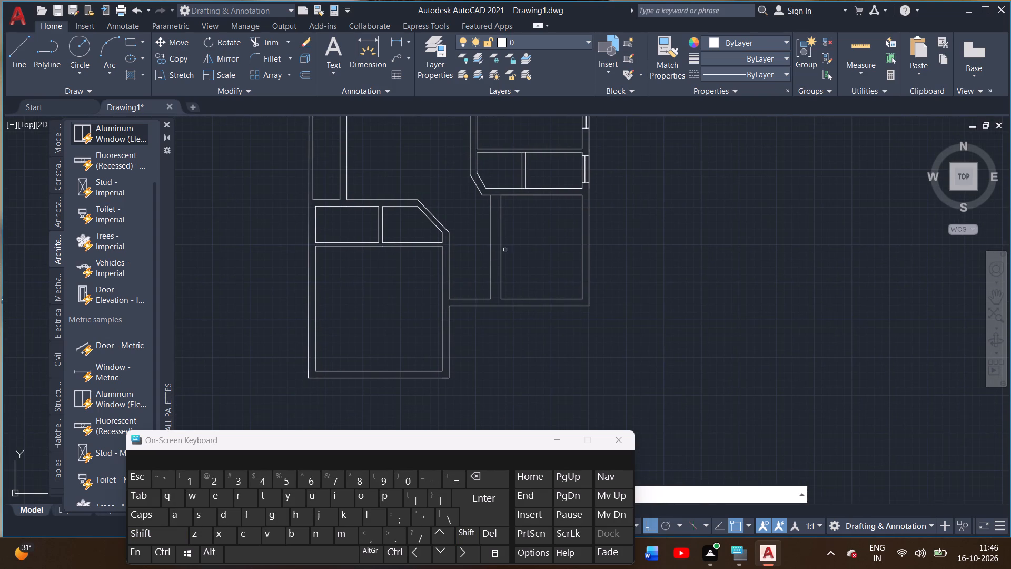
pyautogui.click(9, 61)
pyautogui.moveTo(518, 342); pyautogui.dragTo(509, 305, button='middle')
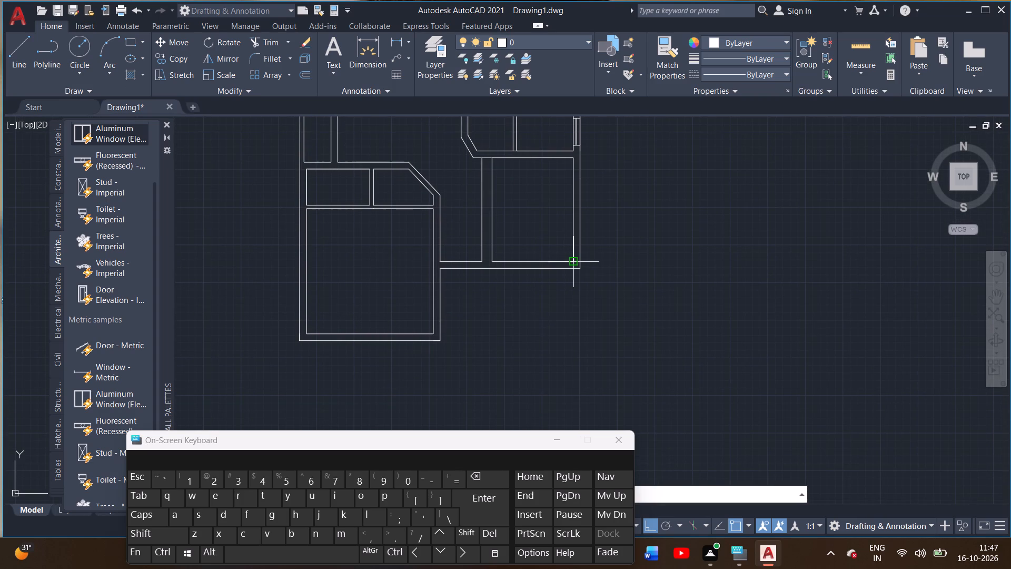
pyautogui.doubleClick(572, 262)
pyautogui.press('6')
pyautogui.hotkey('shift', '"')
pyautogui.press('Return')
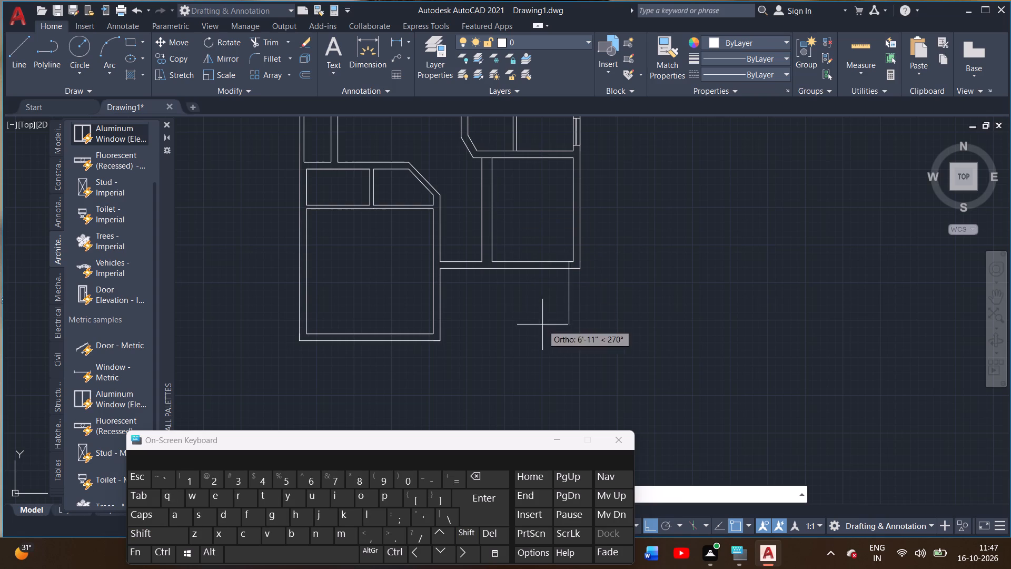
pyautogui.scroll(3, 580, 288)
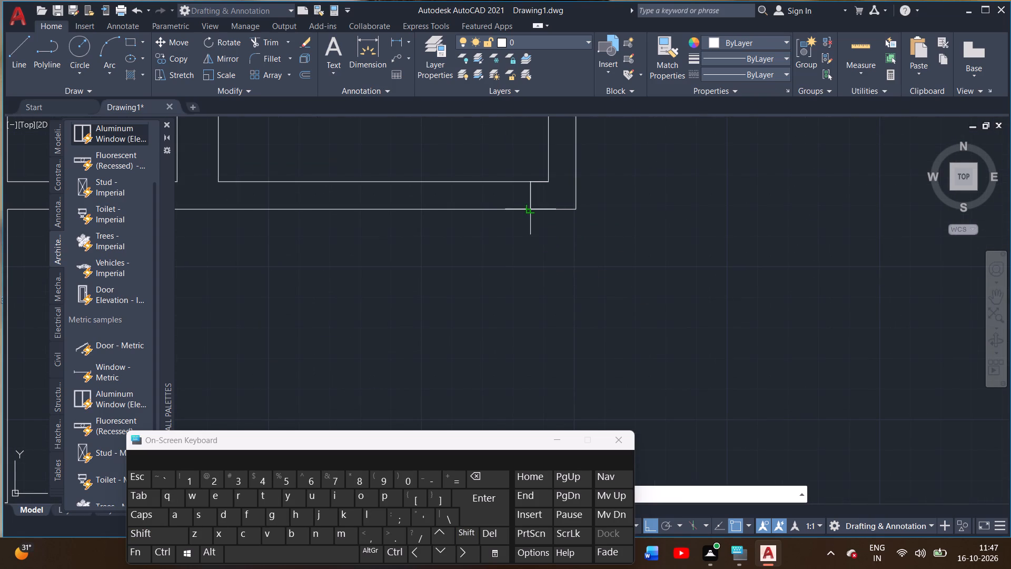
pyautogui.doubleClick(533, 213)
# Continue the line 2' leftward along the bottom wall's outer line and back across the wall to its inner line.
pyautogui.scroll(-2, 456, 230)
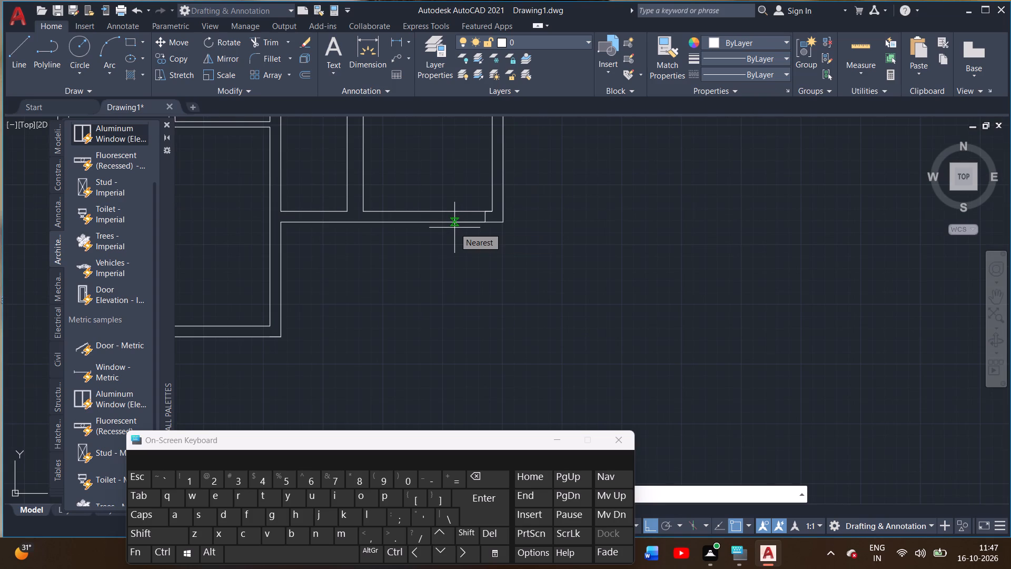
pyautogui.press('2')
pyautogui.press("'")
pyautogui.press('Return')
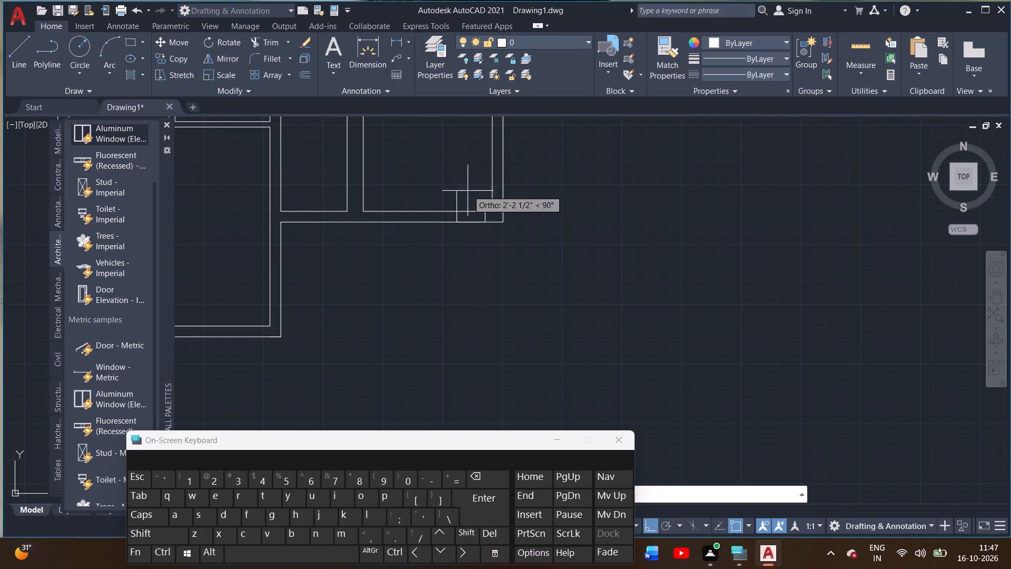
pyautogui.scroll(2, 464, 197)
pyautogui.click(440, 233)
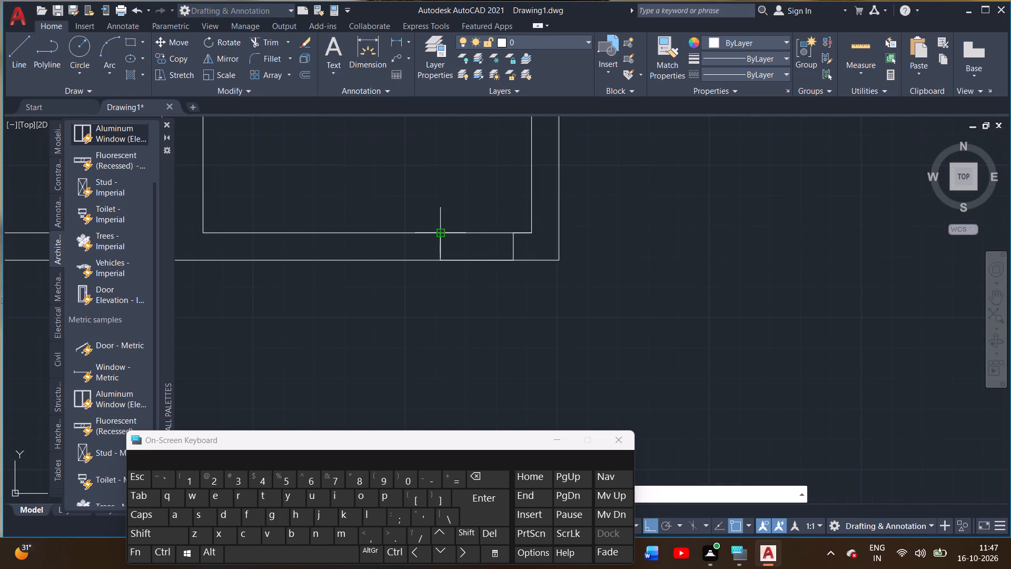
pyautogui.rightClick(444, 216)
pyautogui.click(462, 227)
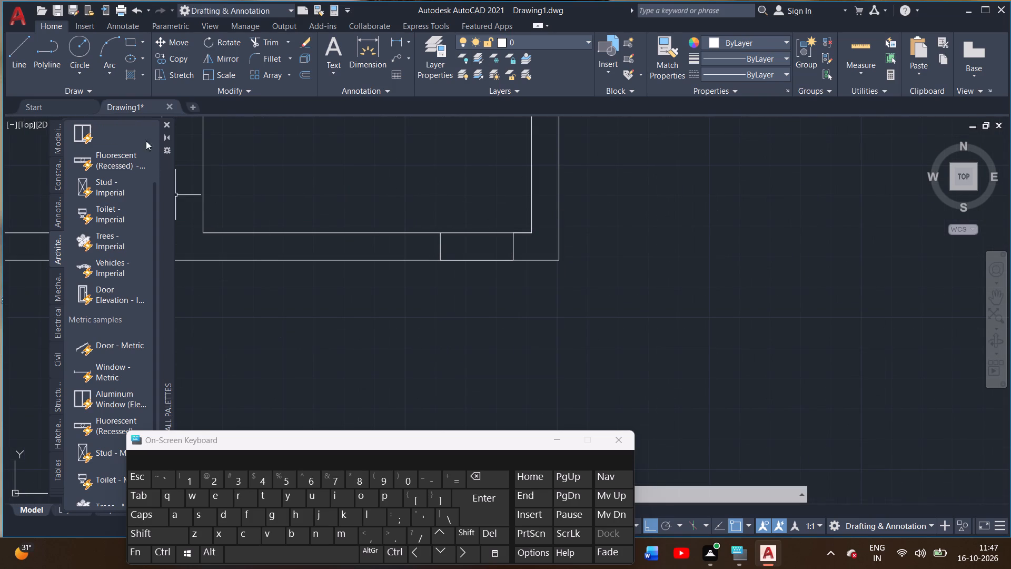
# Draw a centre line between the midpoints of the two short lines bounding the bottom wall's 2' opening.
pyautogui.click(10, 51)
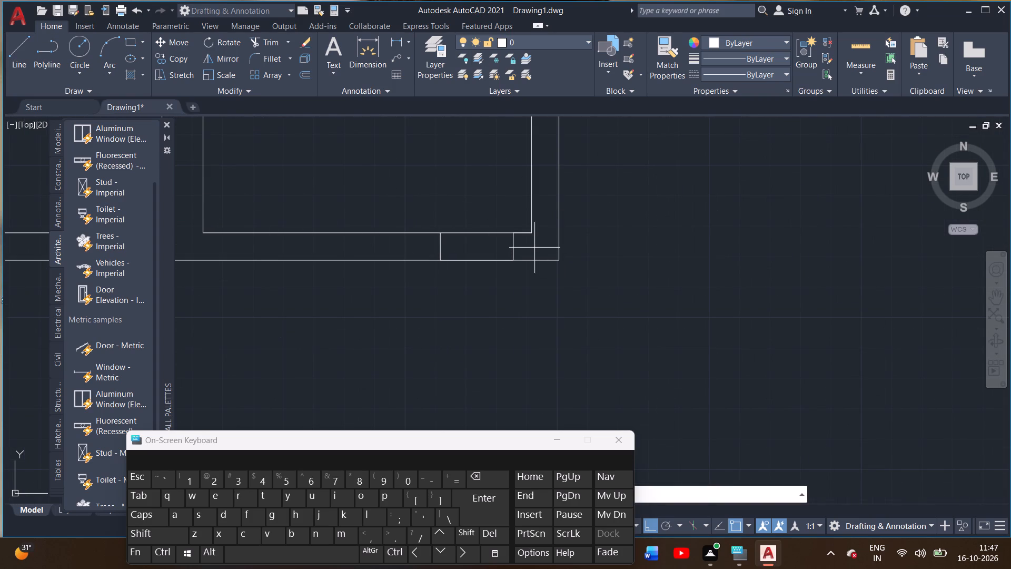
pyautogui.click(513, 248)
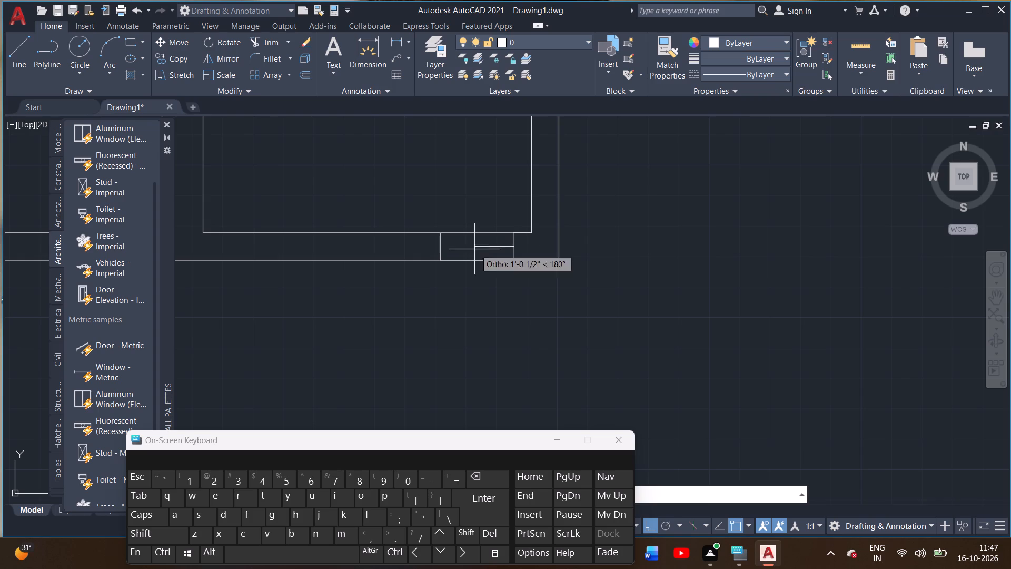
pyautogui.click(441, 248)
pyautogui.rightClick(443, 248)
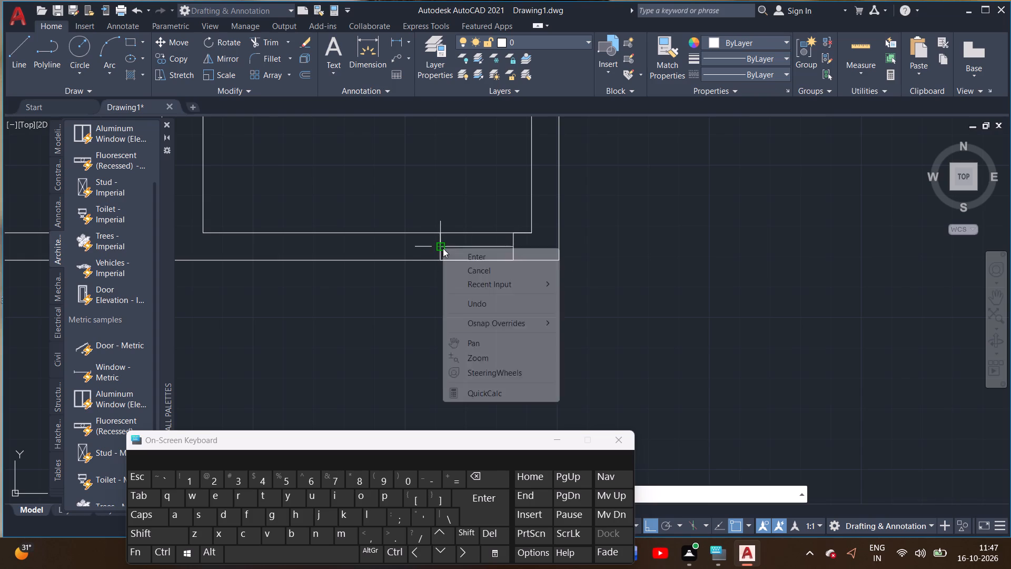
pyautogui.click(462, 251)
# Offset the 2' opening's centre line by 1" toward the room side.
pyautogui.click(471, 246)
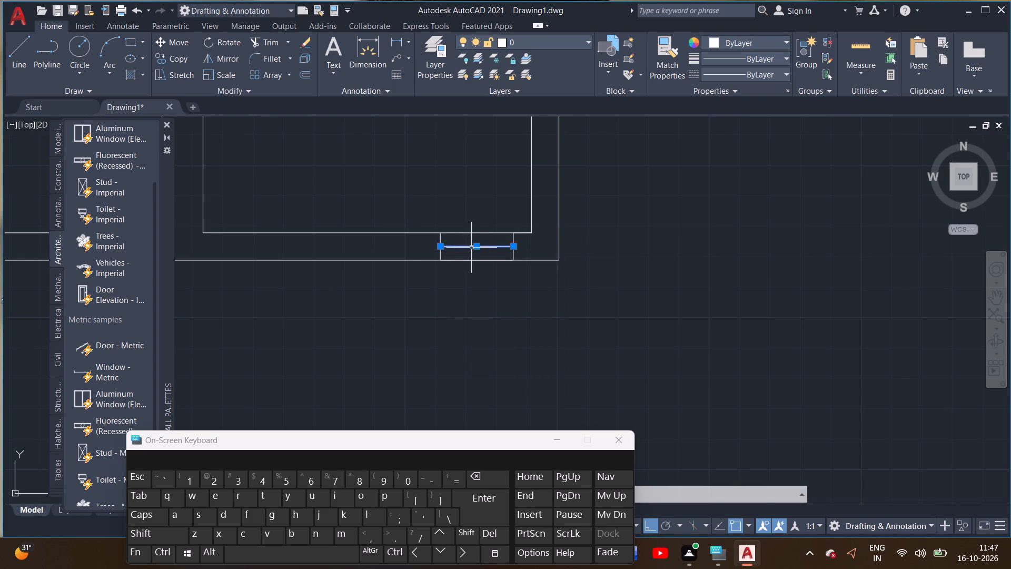
pyautogui.scroll(3, 471, 249)
pyautogui.write('off')
pyautogui.press('Return')
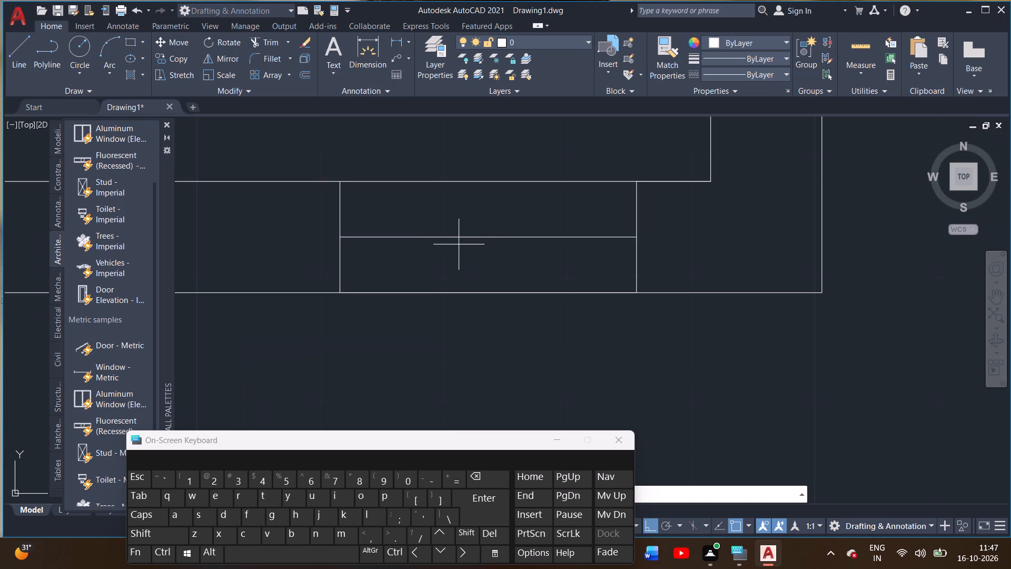
pyautogui.press('1')
pyautogui.hotkey('shift', '"')
pyautogui.press('Return')
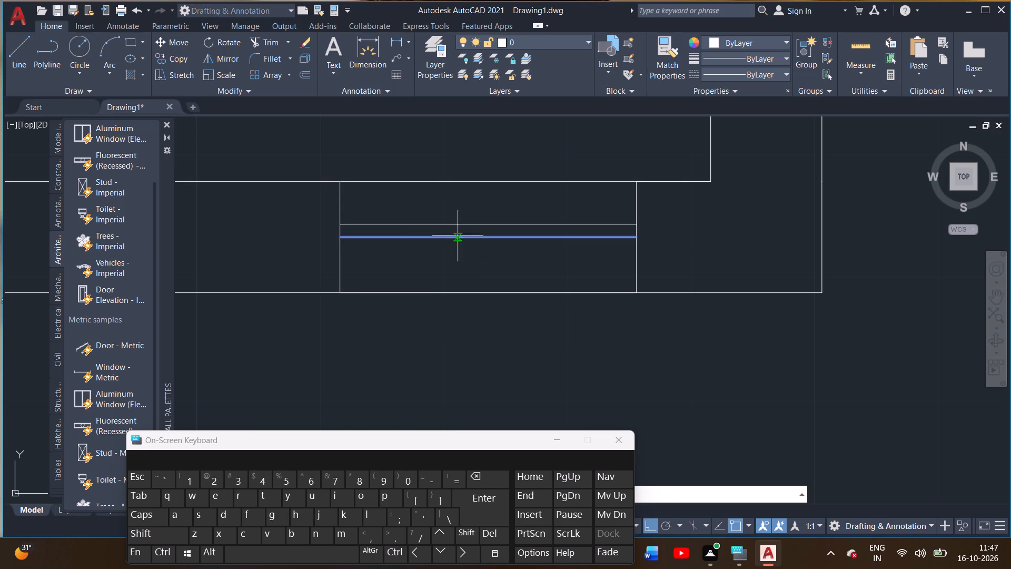
pyautogui.click(462, 216)
# Draw a line from the 2' opening's inner left corner 1' leftward along the bottom wall and across to its outer line.
pyautogui.scroll(-5, 445, 286)
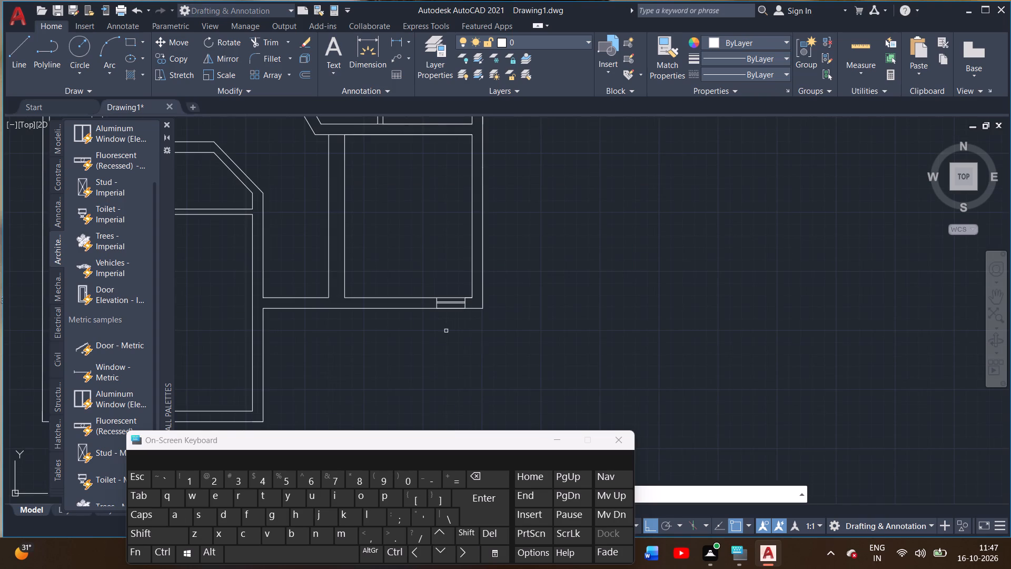
pyautogui.moveTo(439, 338); pyautogui.dragTo(498, 330, button='middle')
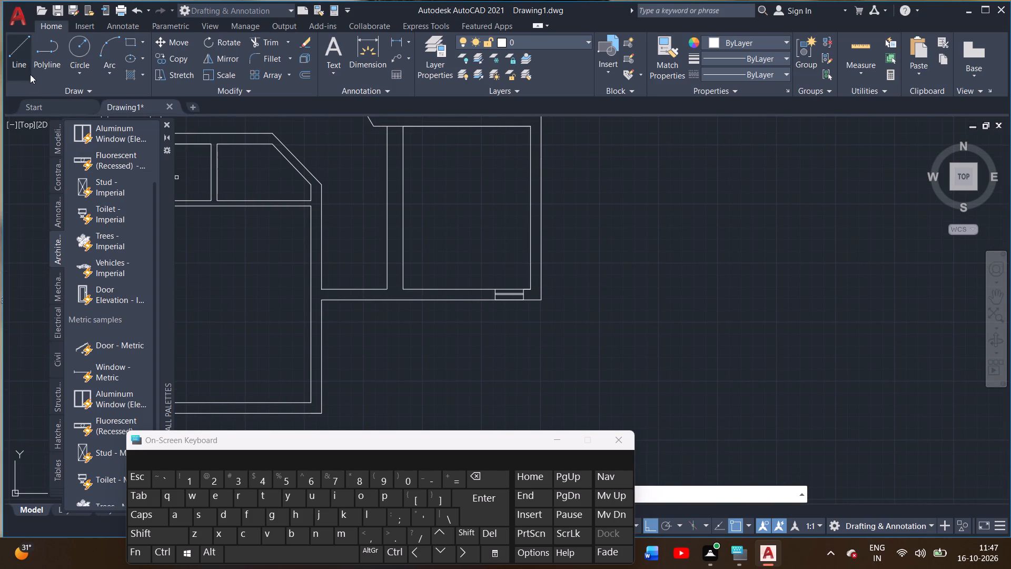
pyautogui.click(19, 63)
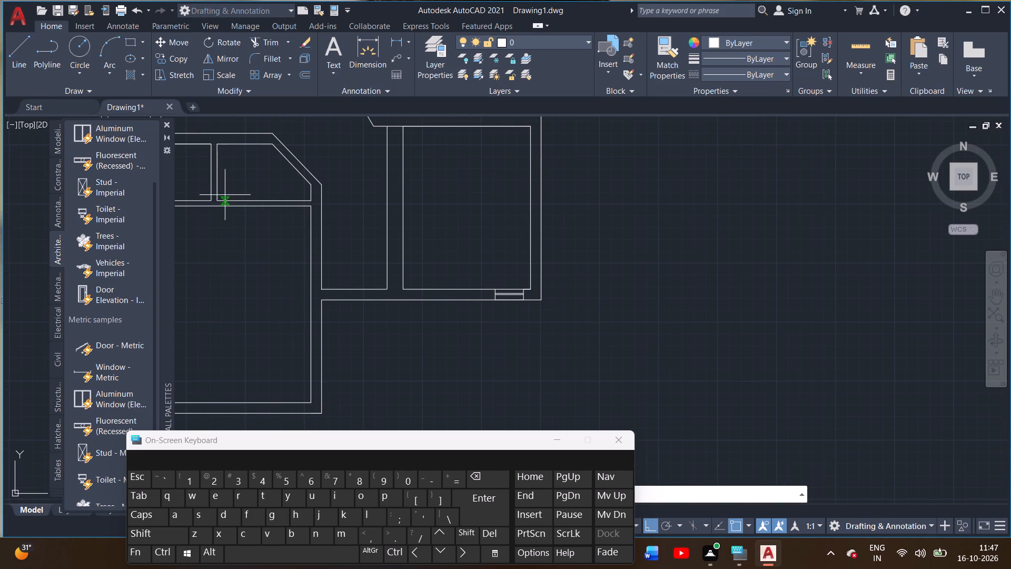
pyautogui.scroll(2, 438, 292)
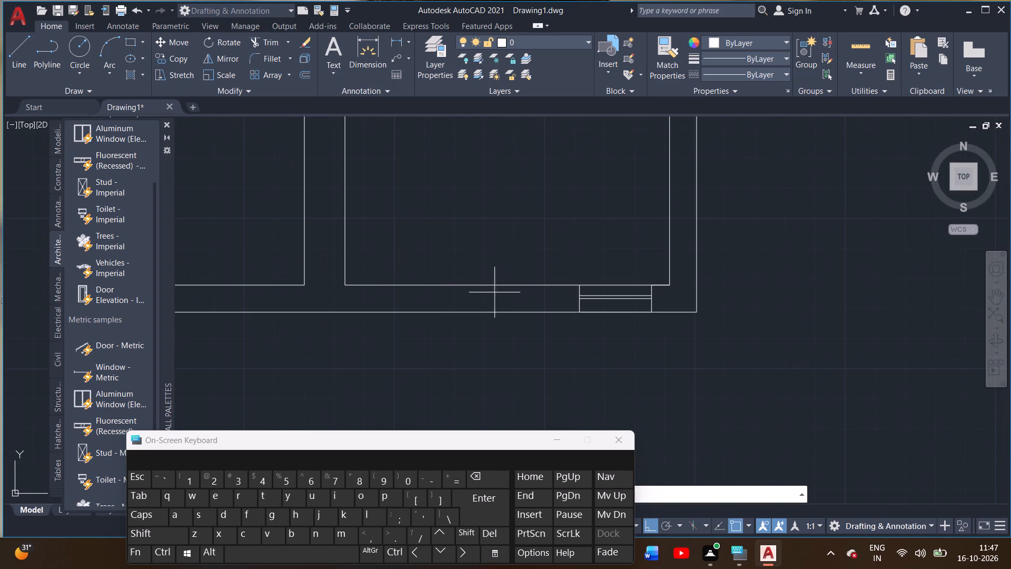
pyautogui.click(578, 285)
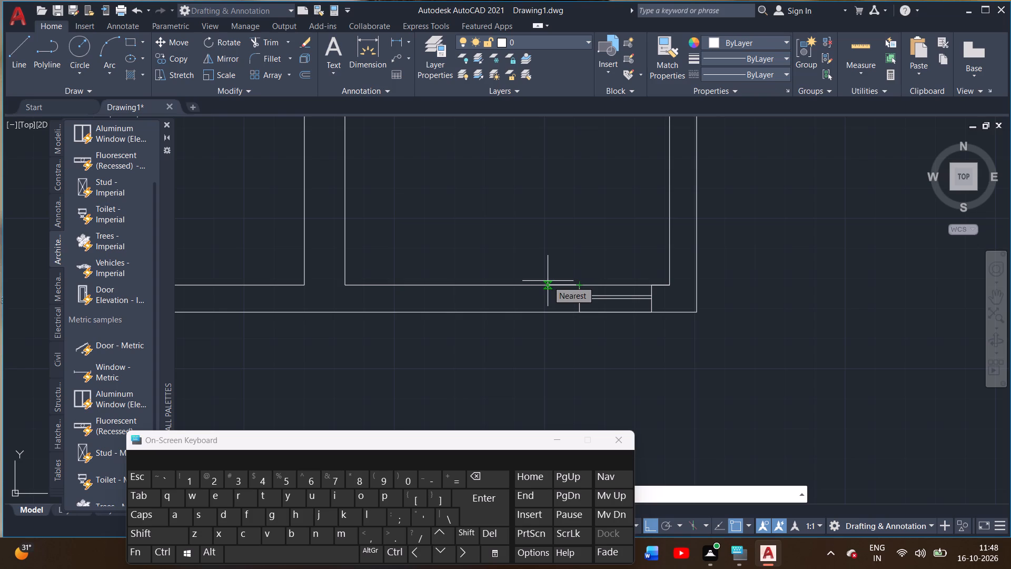
pyautogui.write("1'")
pyautogui.press('Return')
pyautogui.click(545, 310)
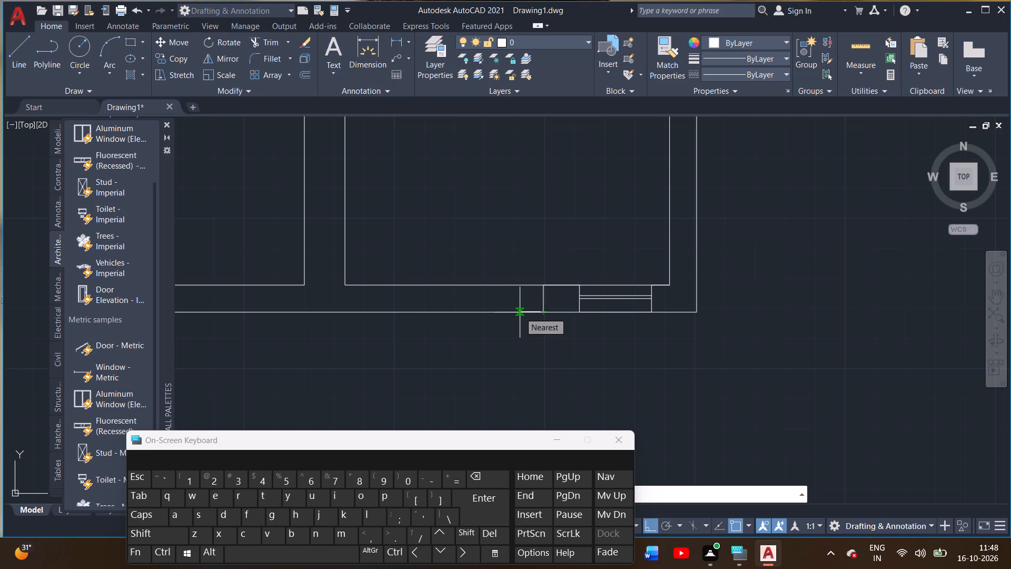
# Continue the line 2' leftward along the bottom wall's outer line and back across the wall to its inner line.
pyautogui.press('2')
pyautogui.press("'")
pyautogui.press('Return')
pyautogui.click(471, 284)
pyautogui.rightClick(471, 284)
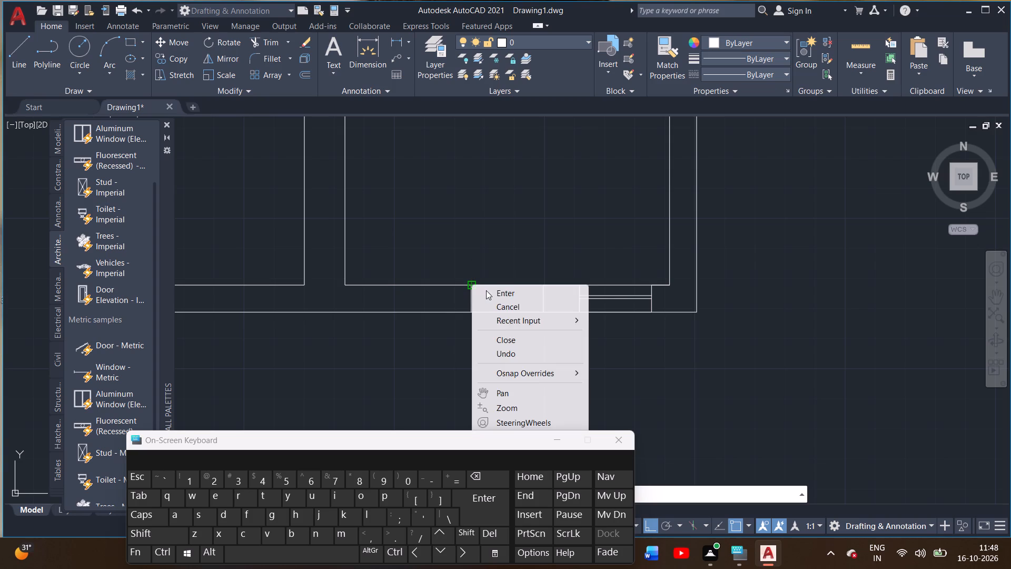
pyautogui.click(486, 290)
# Draw a centre line between the midpoints of the two short lines bounding the bottom wall's second 2' opening.
pyautogui.click(16, 51)
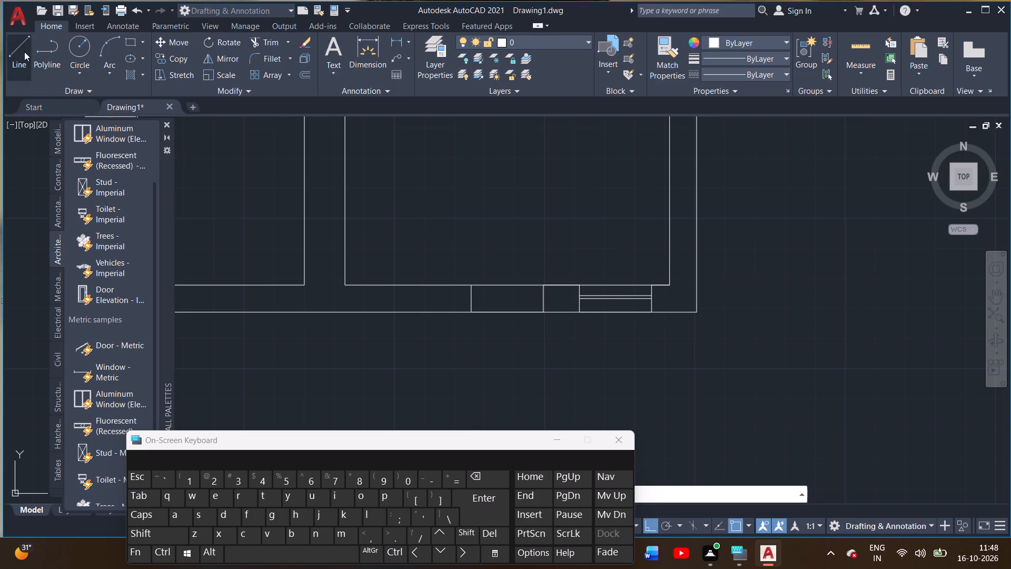
pyautogui.click(471, 301)
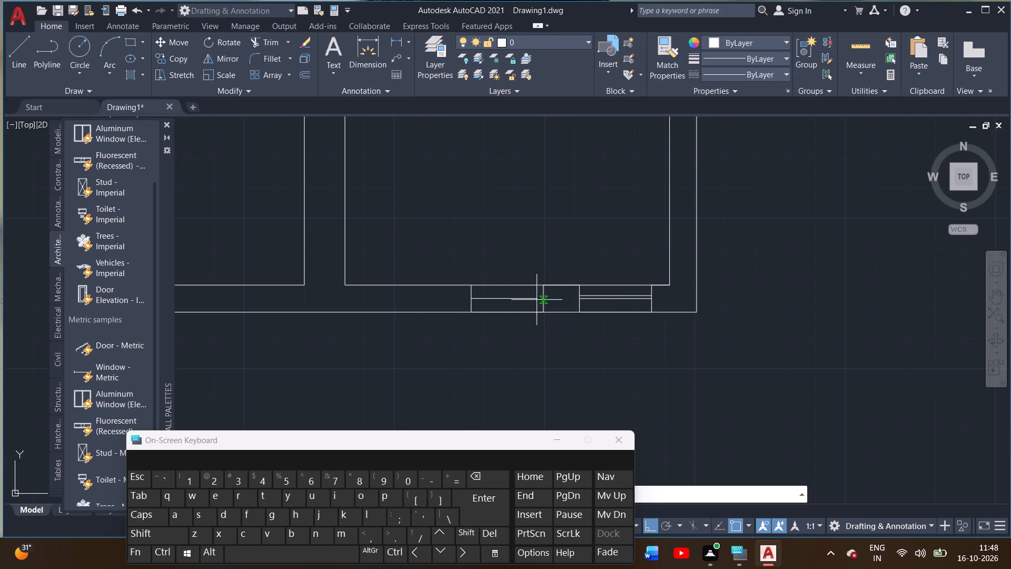
pyautogui.click(547, 299)
pyautogui.rightClick(544, 298)
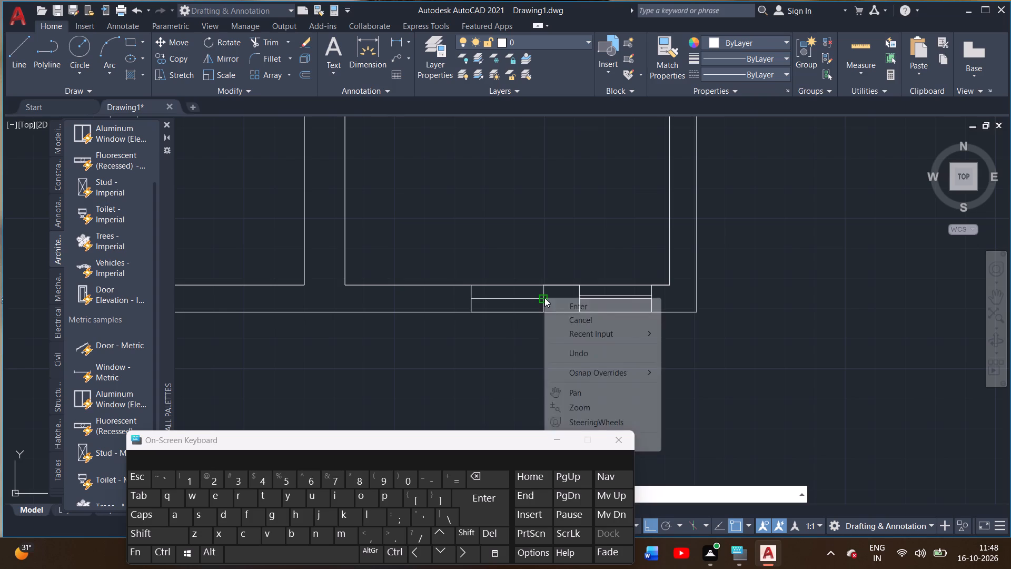
pyautogui.click(554, 303)
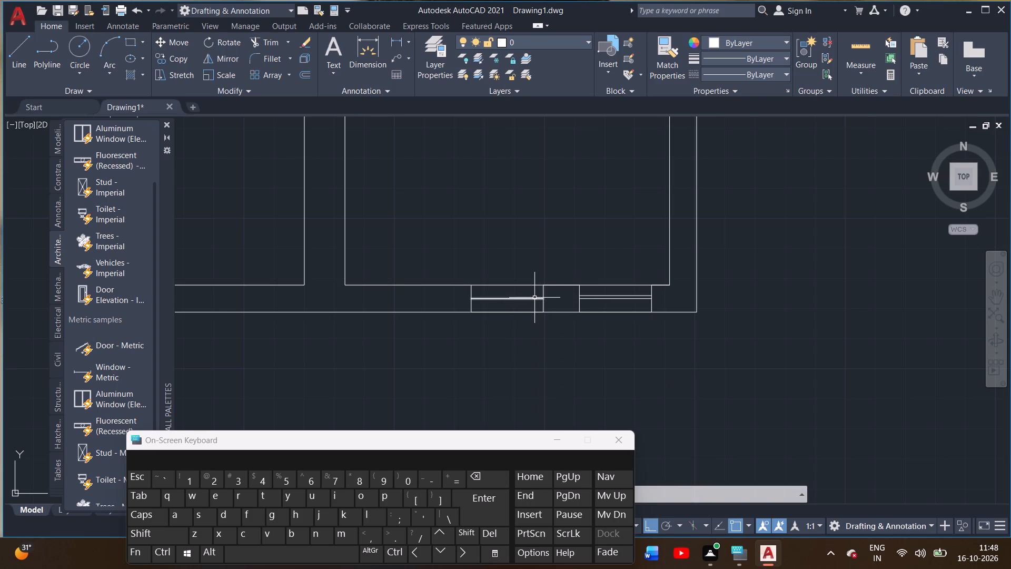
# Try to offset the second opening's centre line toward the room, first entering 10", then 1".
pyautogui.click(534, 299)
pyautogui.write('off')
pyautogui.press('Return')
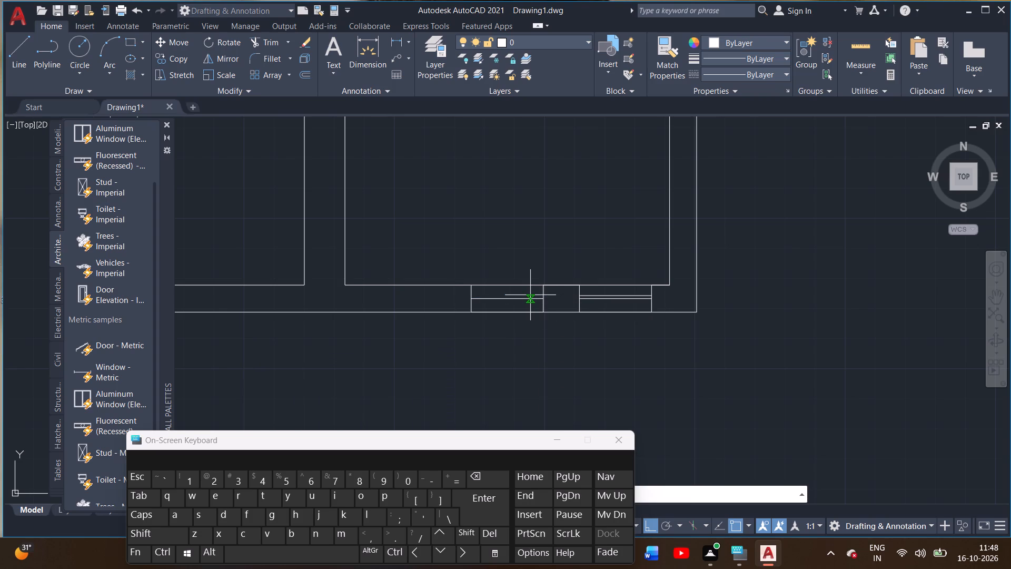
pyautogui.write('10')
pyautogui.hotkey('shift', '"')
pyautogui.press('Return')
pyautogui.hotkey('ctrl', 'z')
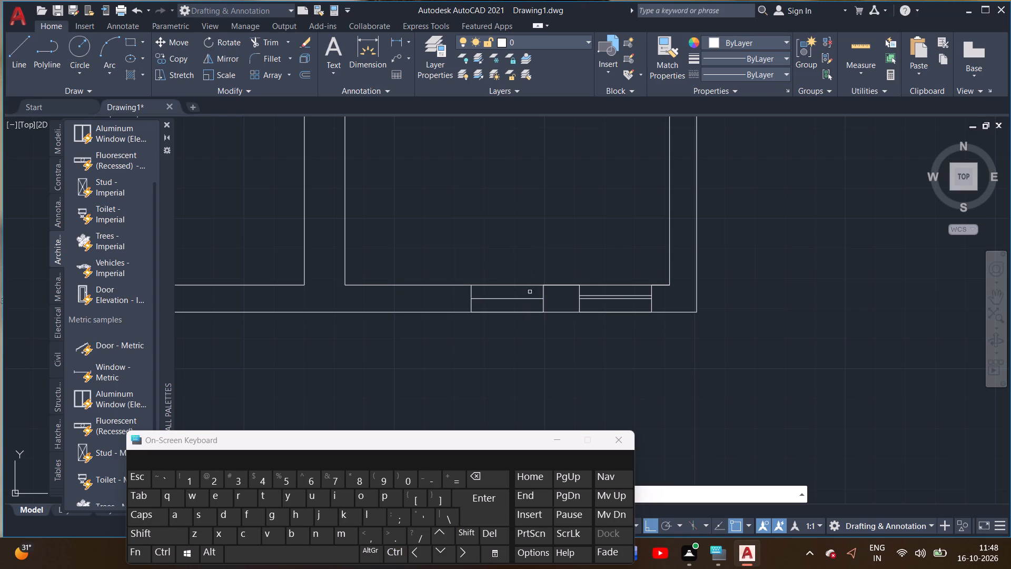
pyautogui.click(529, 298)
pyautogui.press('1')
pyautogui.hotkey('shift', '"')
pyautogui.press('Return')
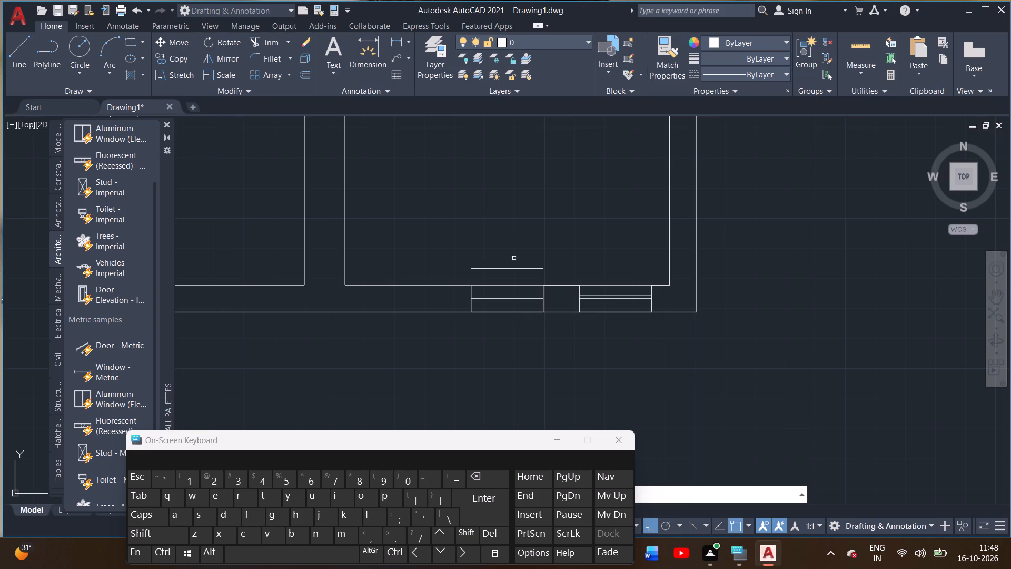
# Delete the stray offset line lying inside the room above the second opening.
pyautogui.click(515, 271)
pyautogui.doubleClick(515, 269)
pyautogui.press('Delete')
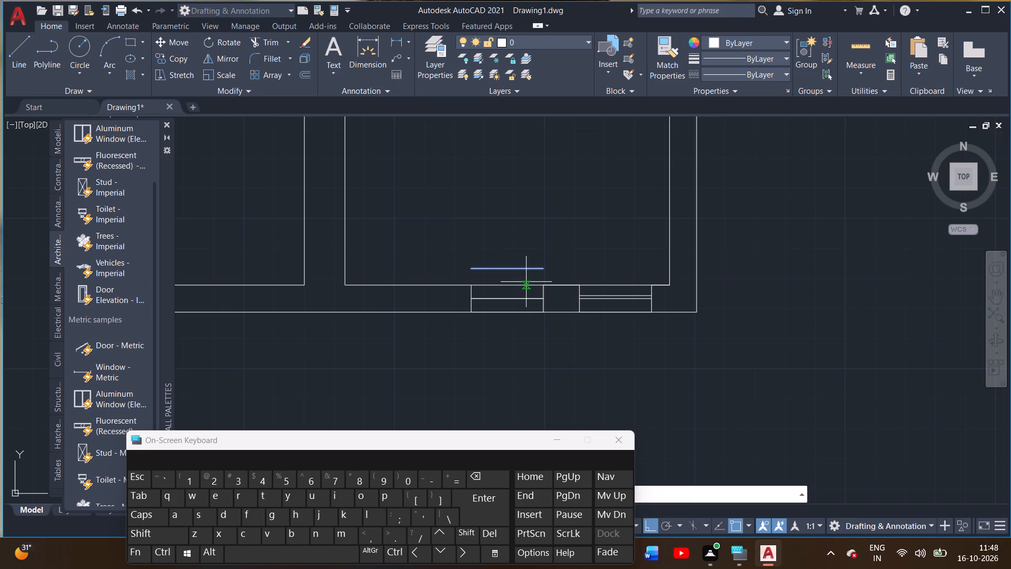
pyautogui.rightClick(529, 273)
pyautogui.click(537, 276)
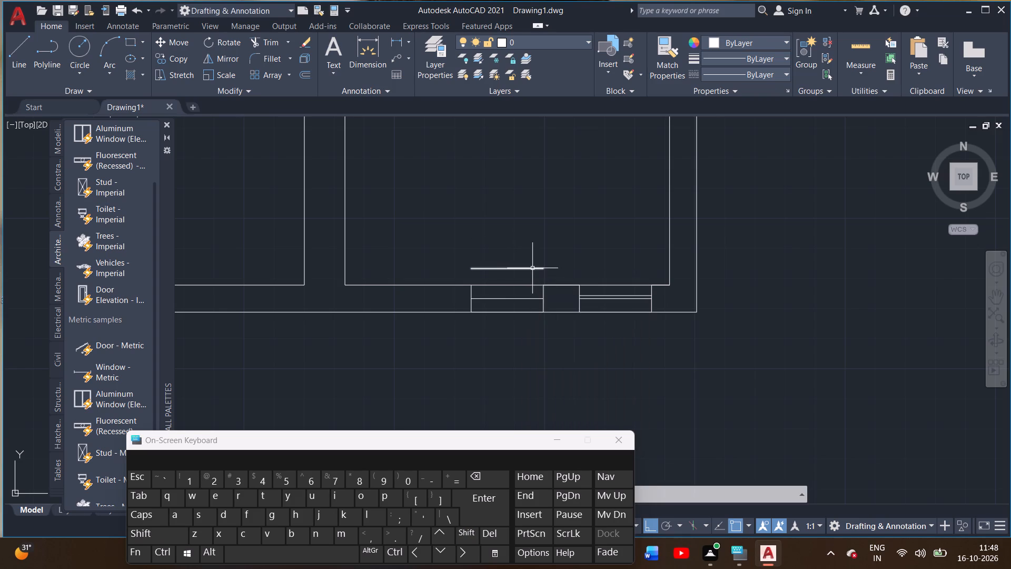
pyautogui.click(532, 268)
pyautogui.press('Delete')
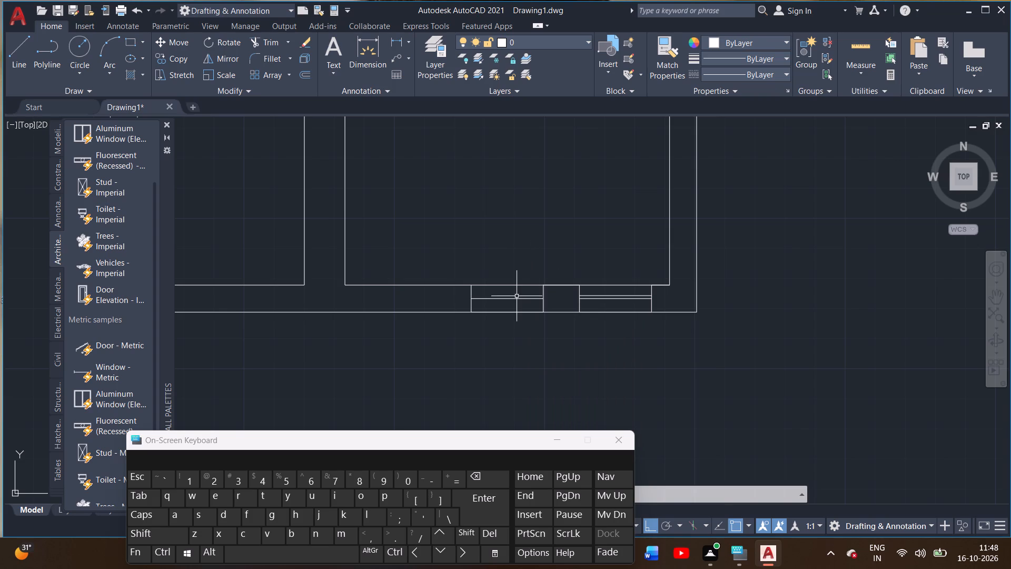
# Offset the second 2' opening's centre line by 1" toward the room side.
pyautogui.click(516, 297)
pyautogui.click(518, 300)
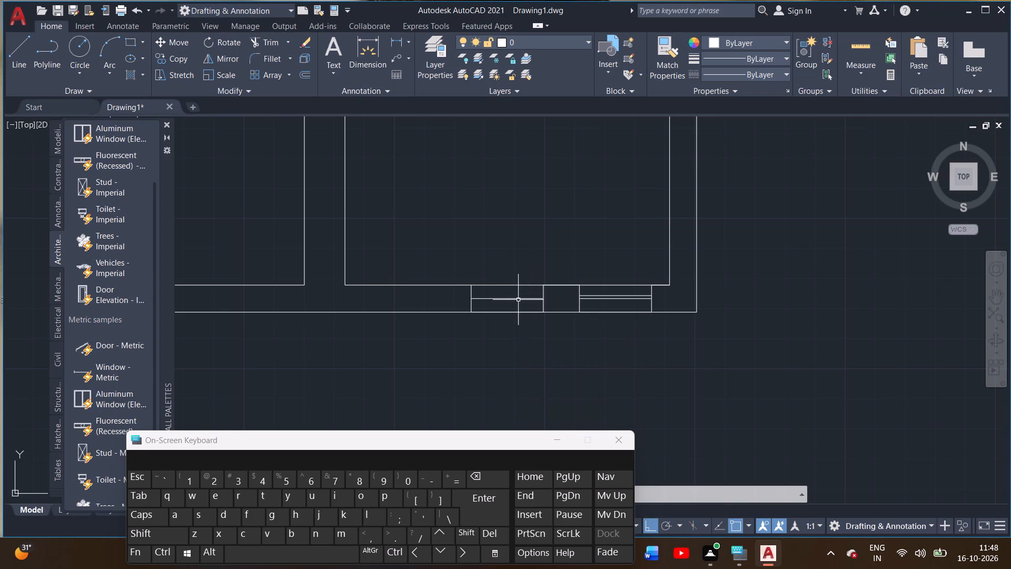
pyautogui.click(519, 299)
pyautogui.write('off')
pyautogui.press('Return')
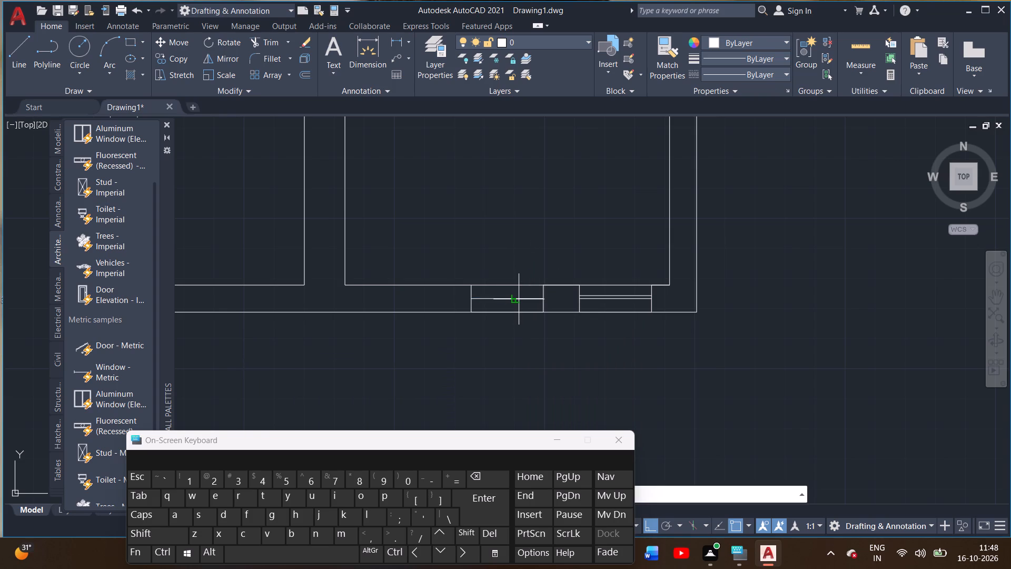
pyautogui.press('1')
pyautogui.hotkey('shift', '"')
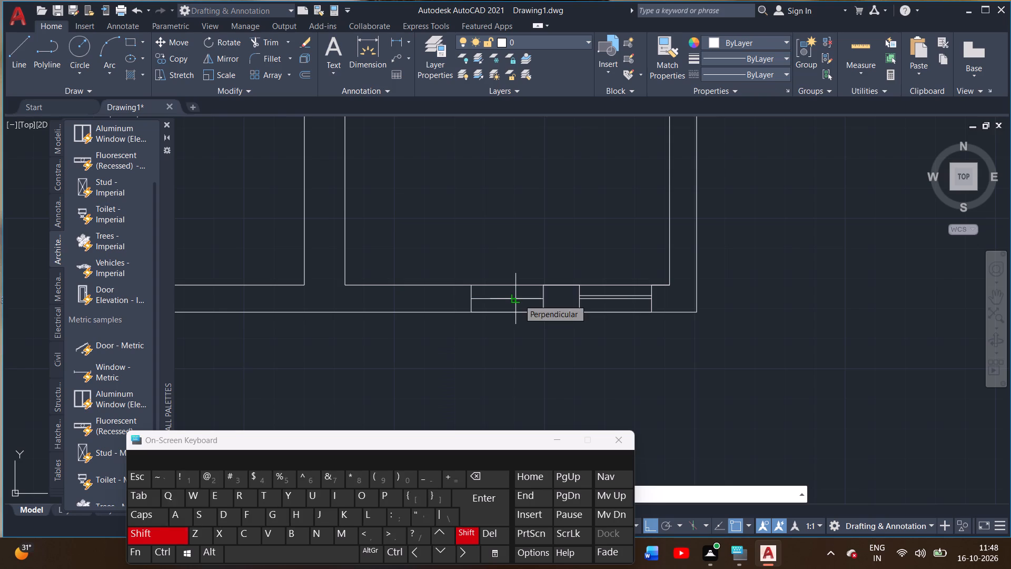
pyautogui.press('Return')
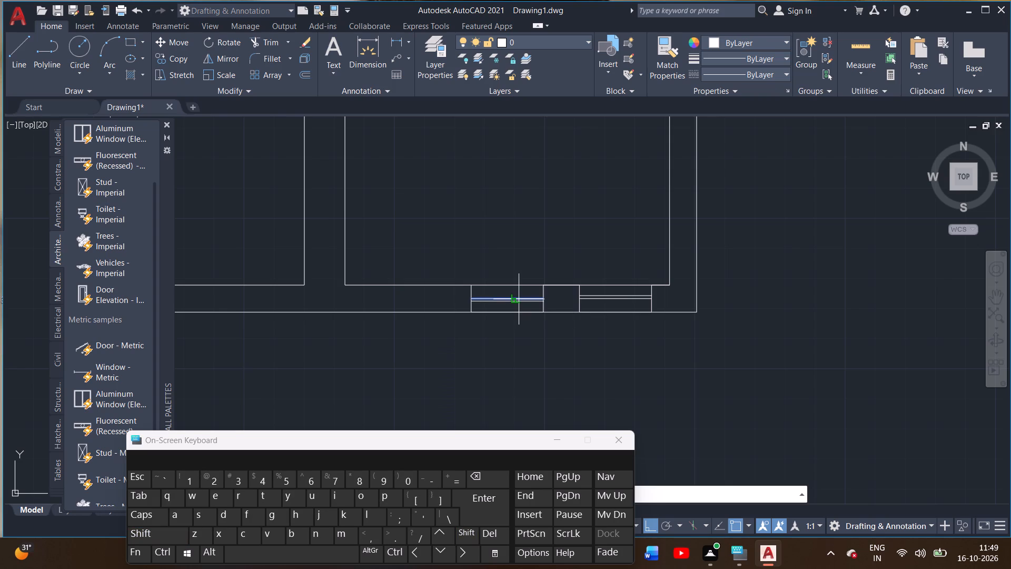
pyautogui.scroll(2, 519, 299)
pyautogui.click(518, 287)
# Draw a line from the lower-left room's inner bottom-right corner, 2' along the inner wall face and across to the outer face.
pyautogui.scroll(-2, 499, 324)
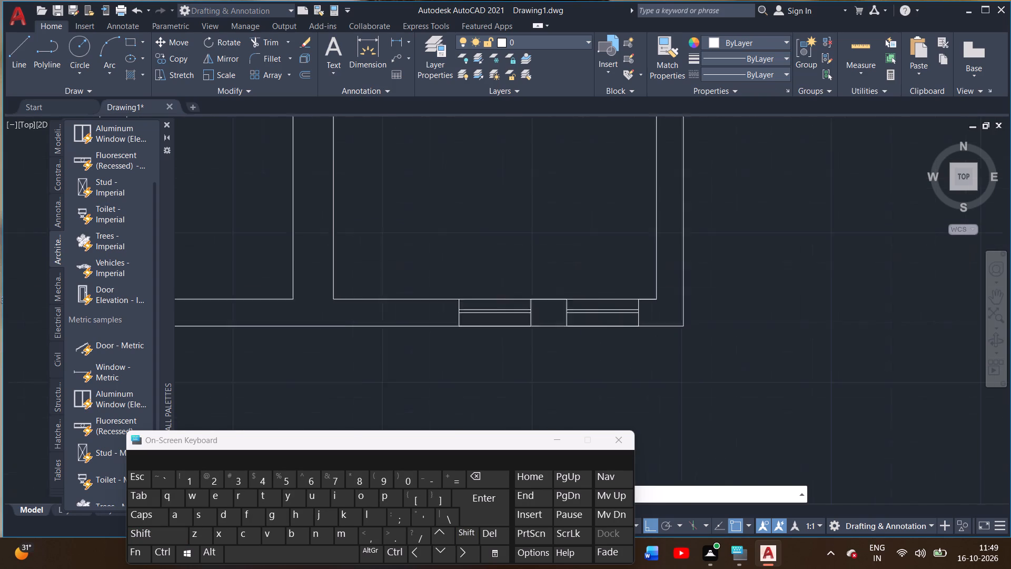
pyautogui.scroll(-2, 499, 324)
pyautogui.moveTo(490, 345); pyautogui.dragTo(523, 349, button='middle')
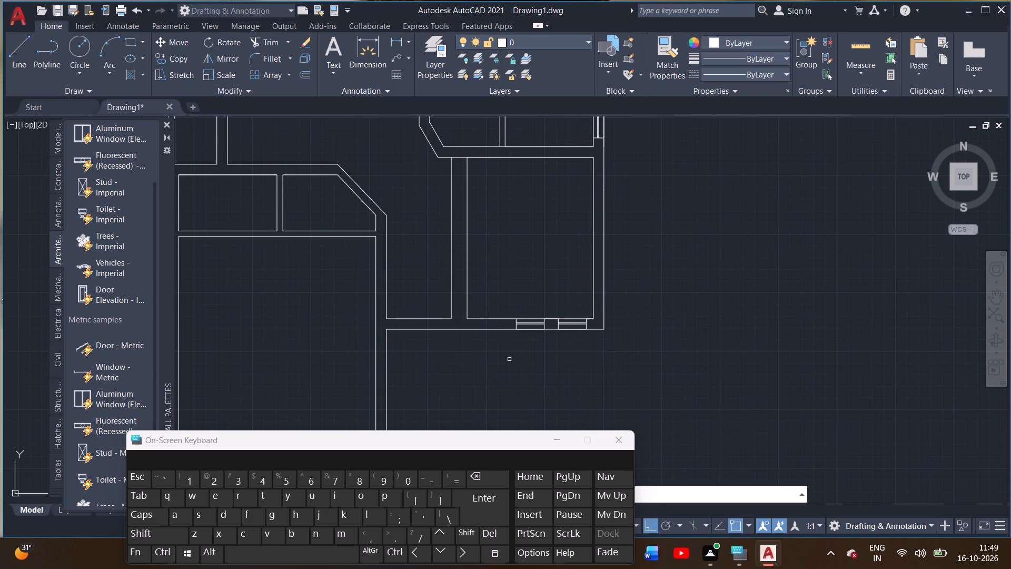
pyautogui.scroll(1, 488, 329)
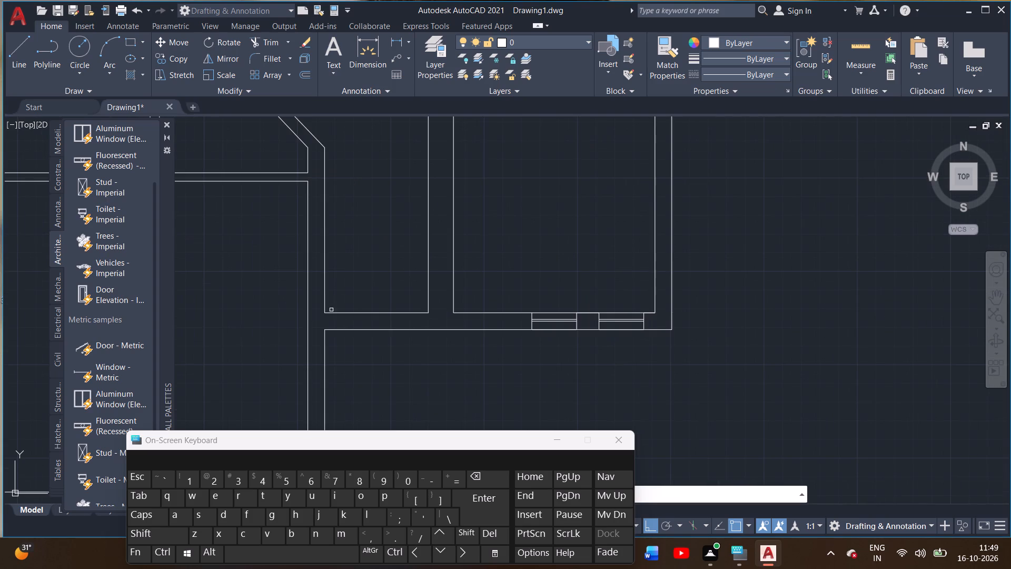
pyautogui.scroll(-3, 352, 299)
pyautogui.moveTo(370, 345); pyautogui.dragTo(445, 338, button='middle')
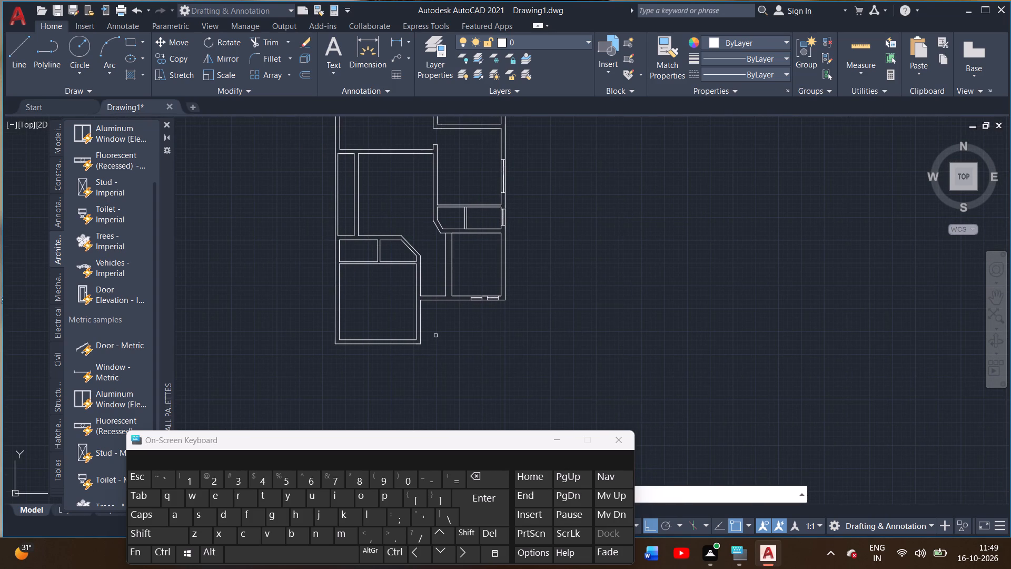
pyautogui.click(20, 75)
pyautogui.scroll(2, 384, 372)
pyautogui.click(461, 292)
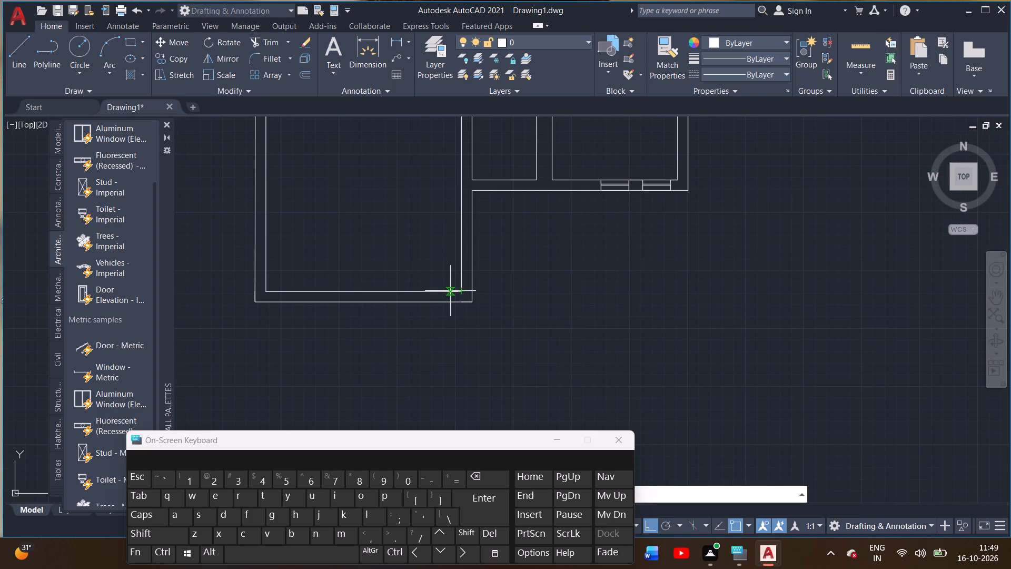
pyautogui.write("2'")
pyautogui.press('Return')
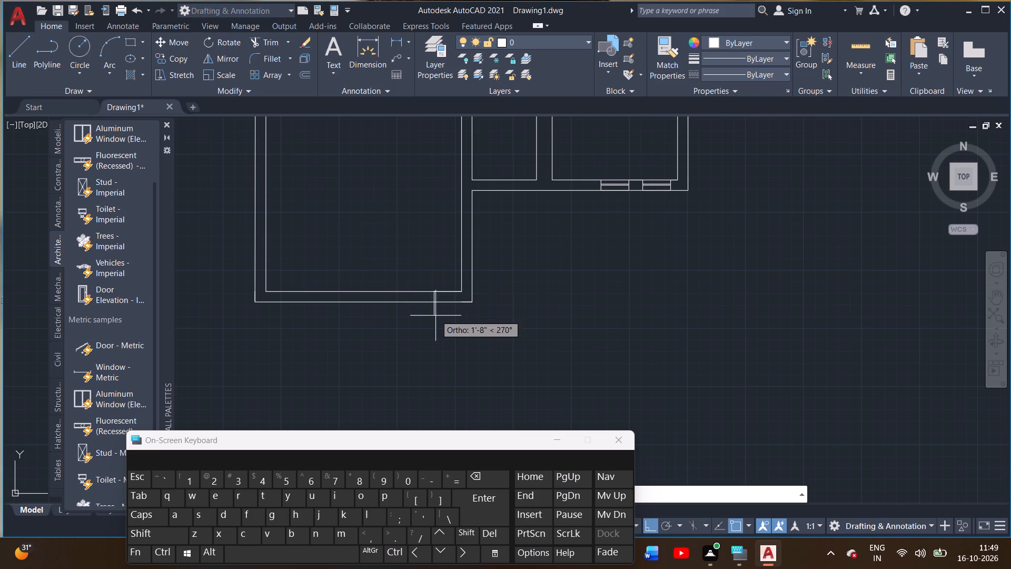
pyautogui.scroll(2, 434, 313)
pyautogui.click(433, 285)
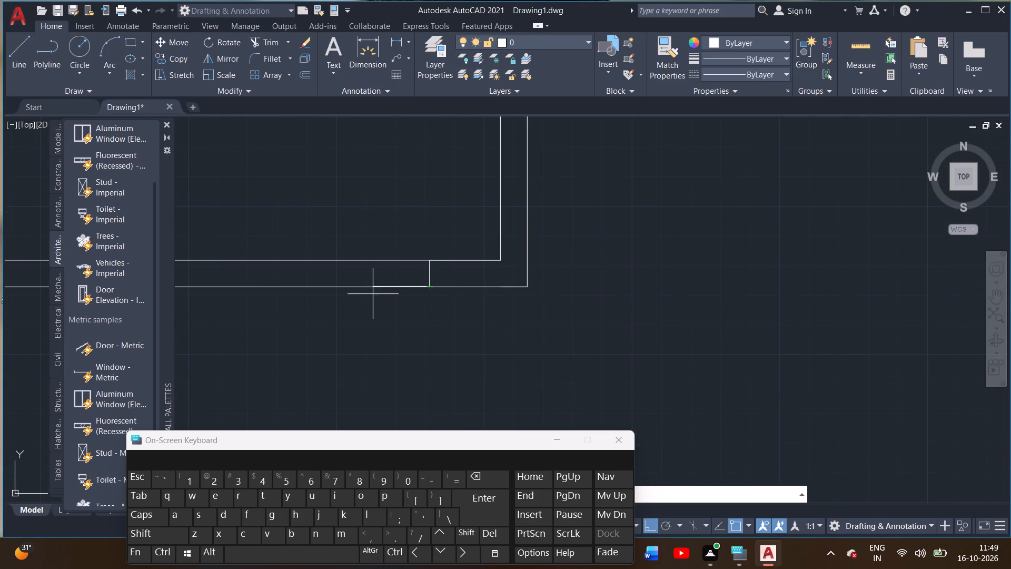
# Continue the line westward along the outer face of the lower-left room's bottom wall.
pyautogui.scroll(-3, 366, 299)
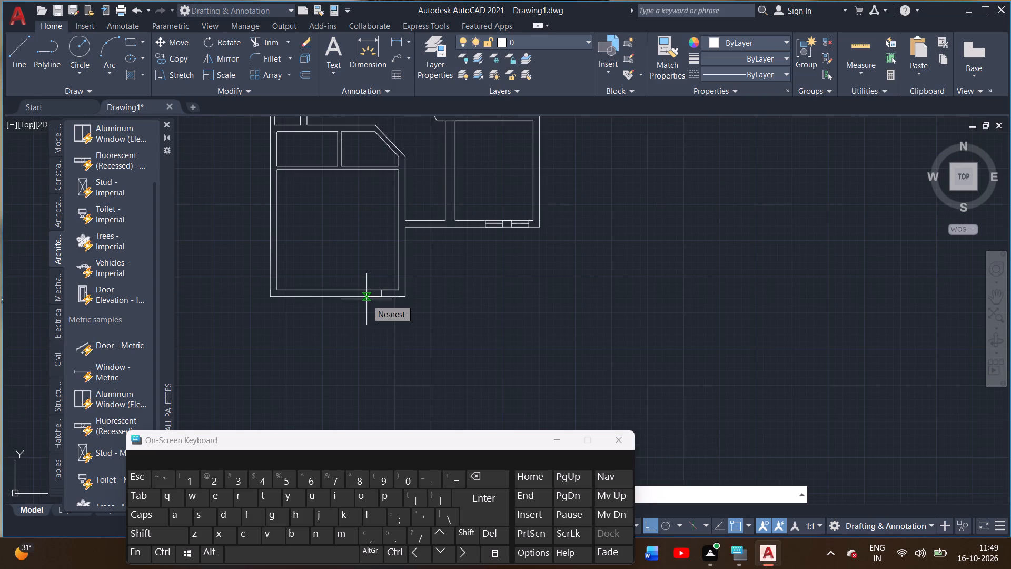
pyautogui.scroll(1, 368, 299)
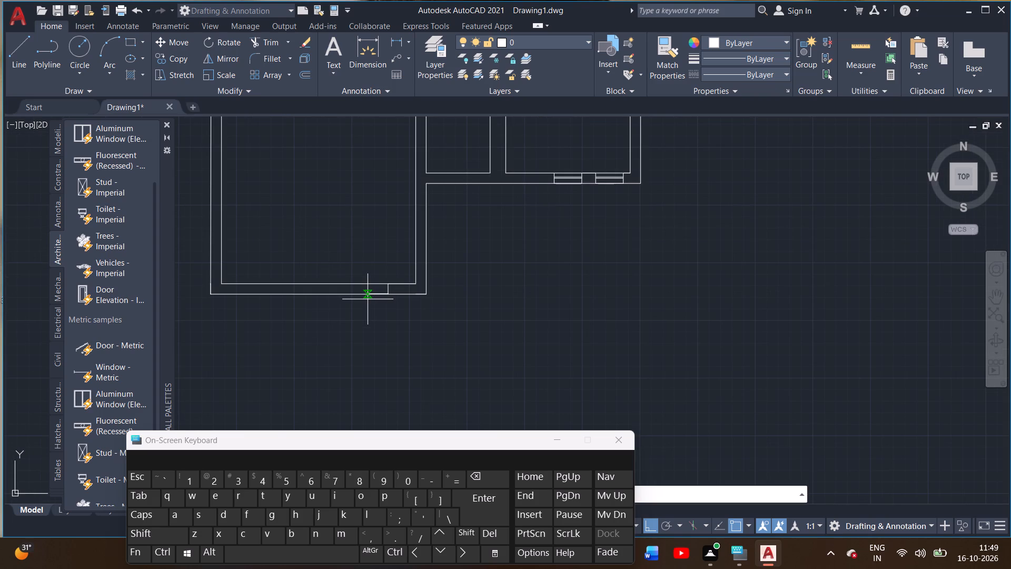
pyautogui.scroll(1, 368, 299)
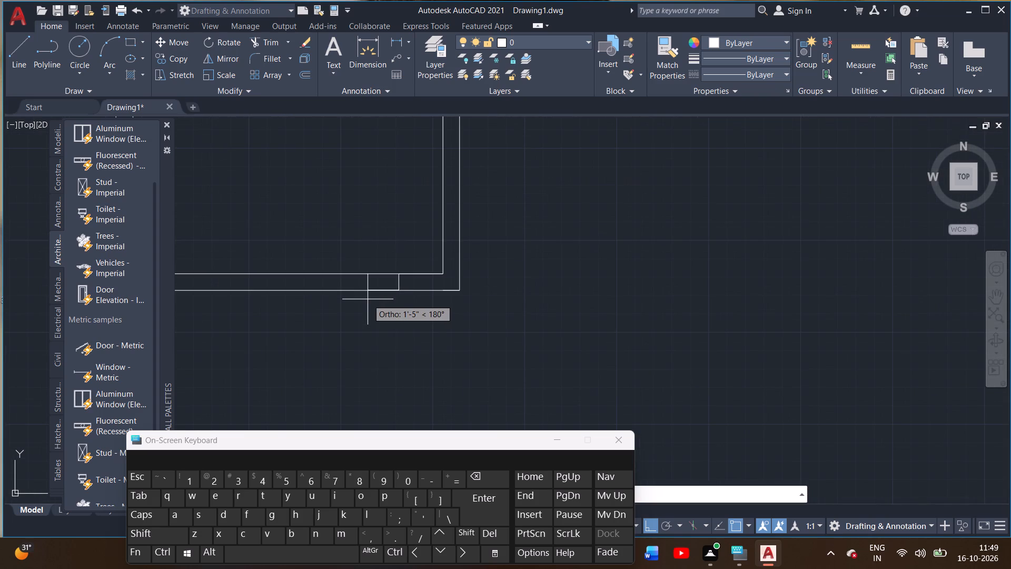
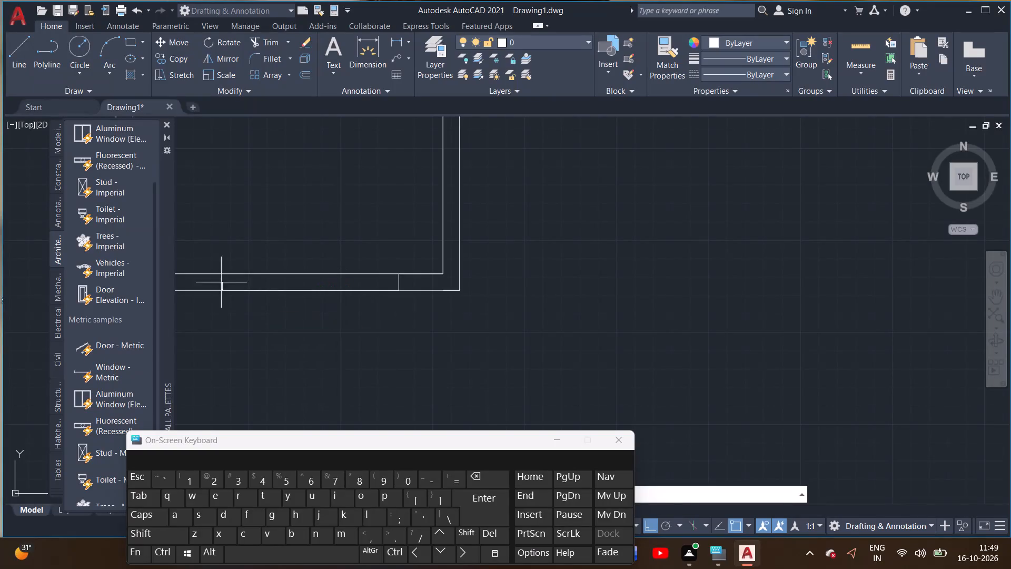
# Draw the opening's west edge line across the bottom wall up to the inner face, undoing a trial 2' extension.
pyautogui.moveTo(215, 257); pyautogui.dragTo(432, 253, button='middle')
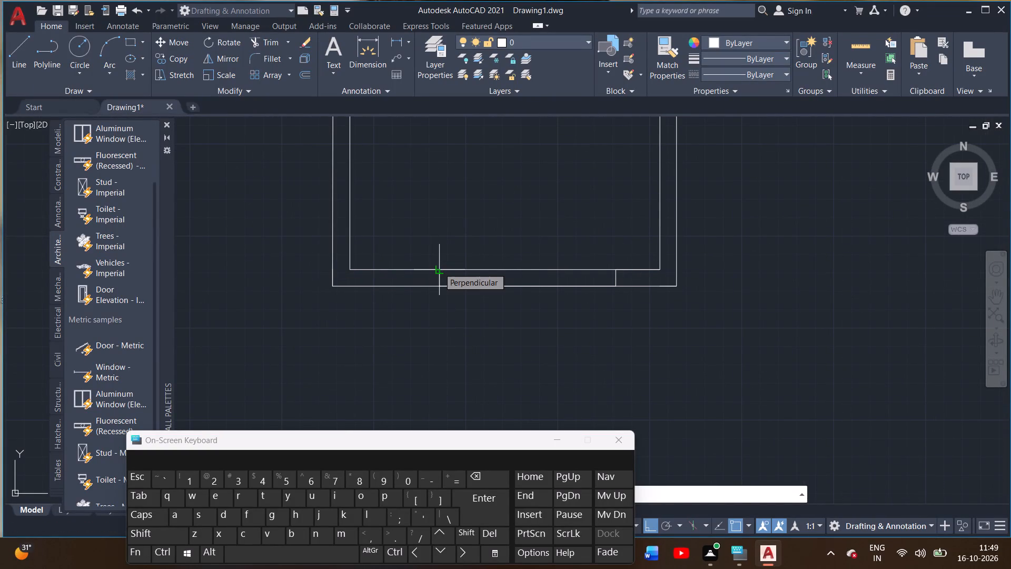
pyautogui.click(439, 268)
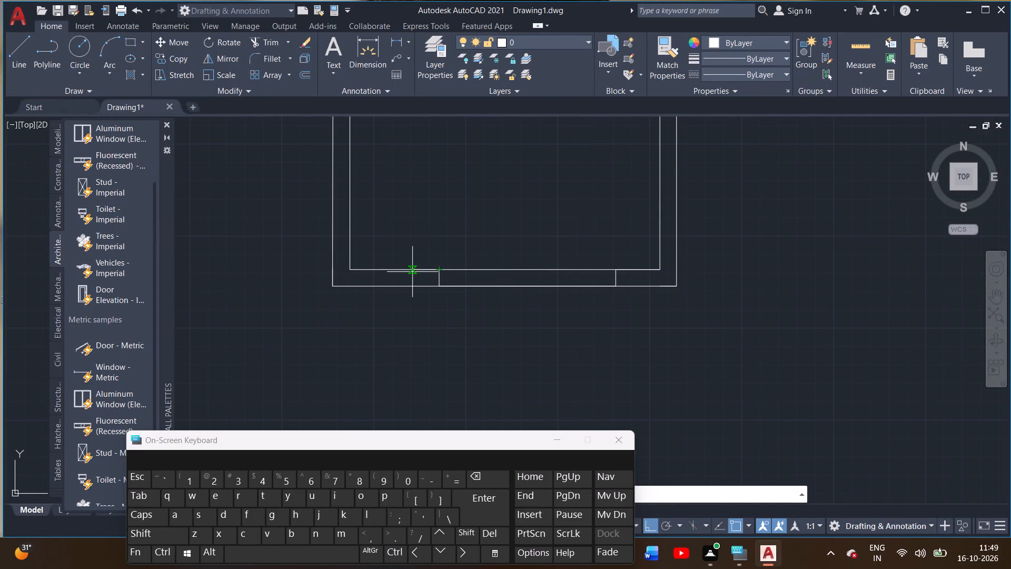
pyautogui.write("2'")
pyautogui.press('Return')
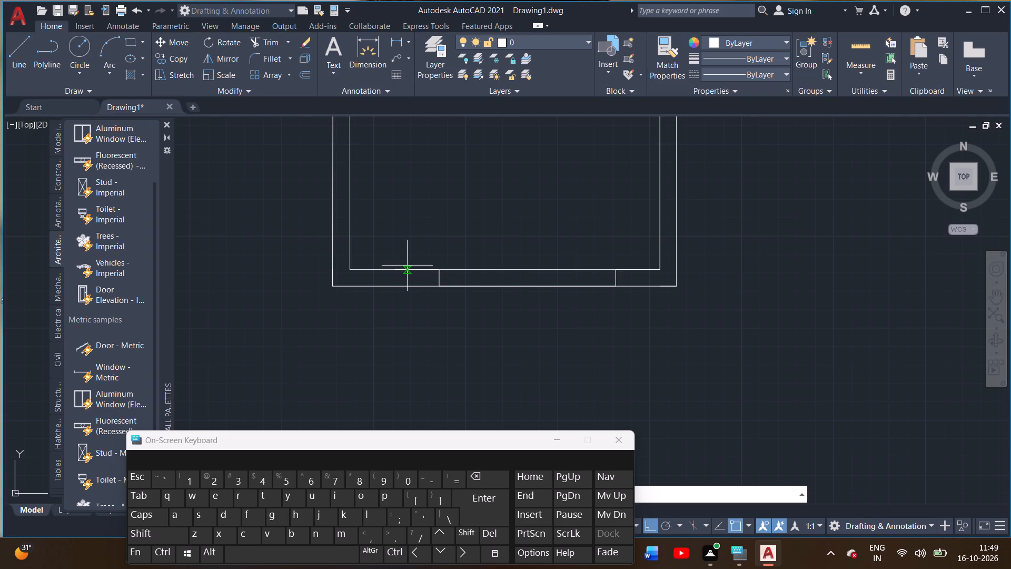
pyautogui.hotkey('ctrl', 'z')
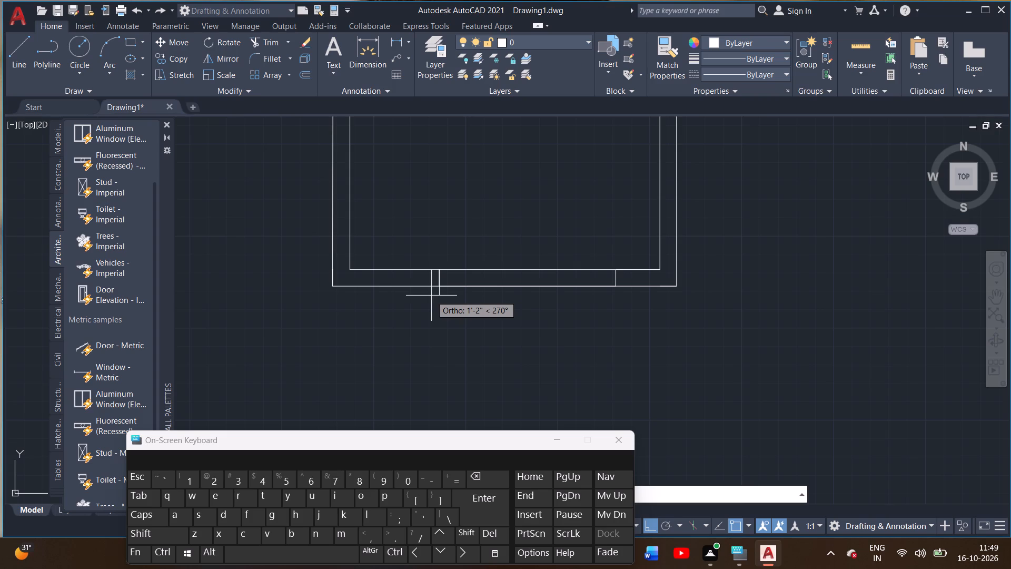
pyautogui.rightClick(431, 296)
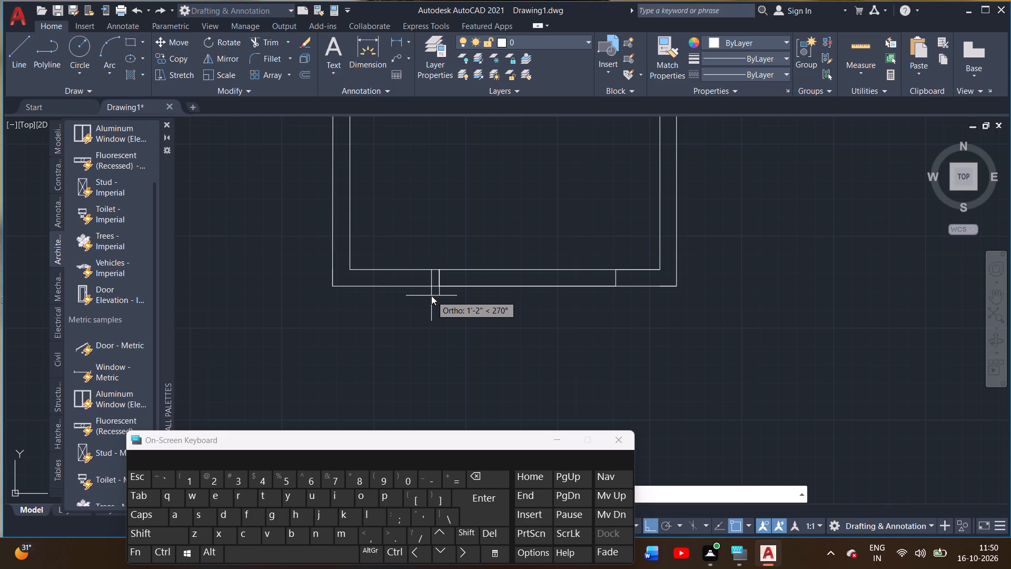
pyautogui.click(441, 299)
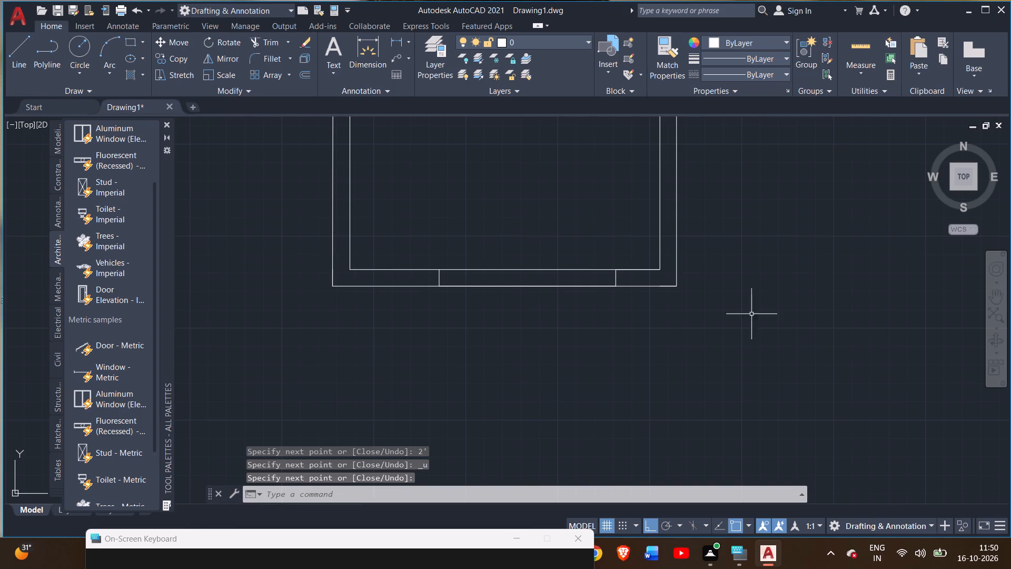
# Delete the opening's two edge lines across the bottom wall and the 2' segment beside the inner bottom-right corner.
pyautogui.click(616, 279)
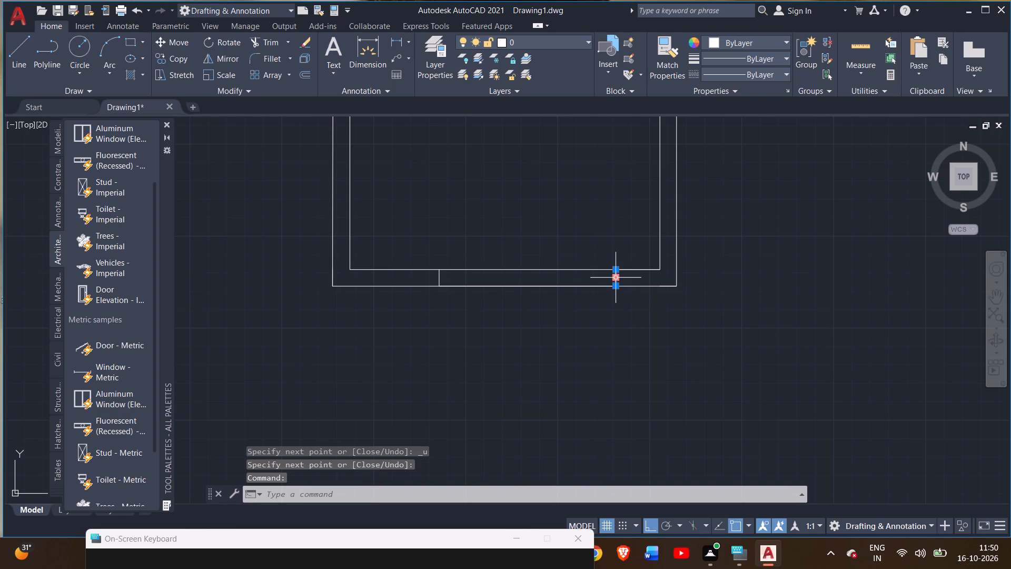
pyautogui.press('Delete')
pyautogui.click(638, 269)
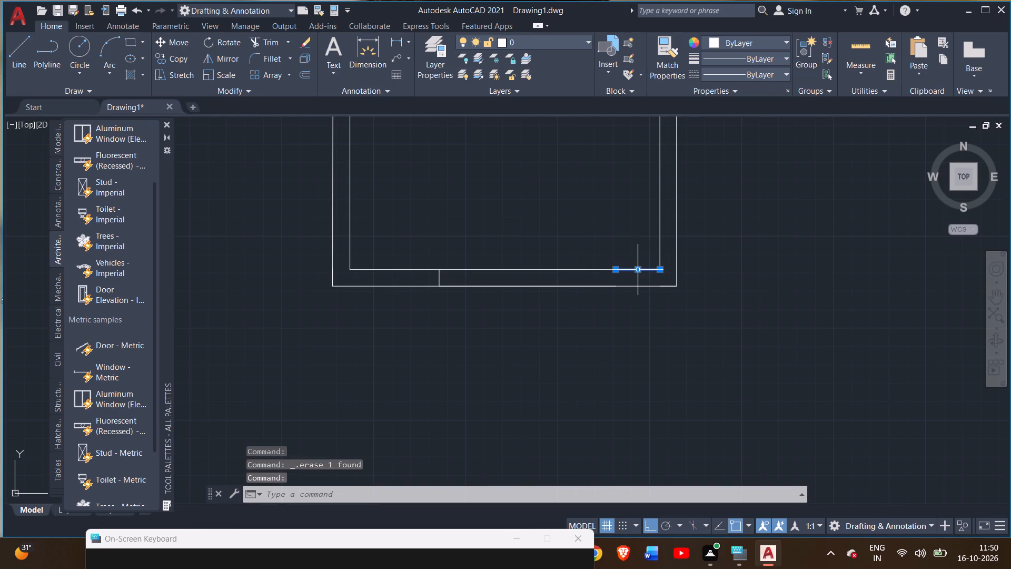
pyautogui.press('Delete')
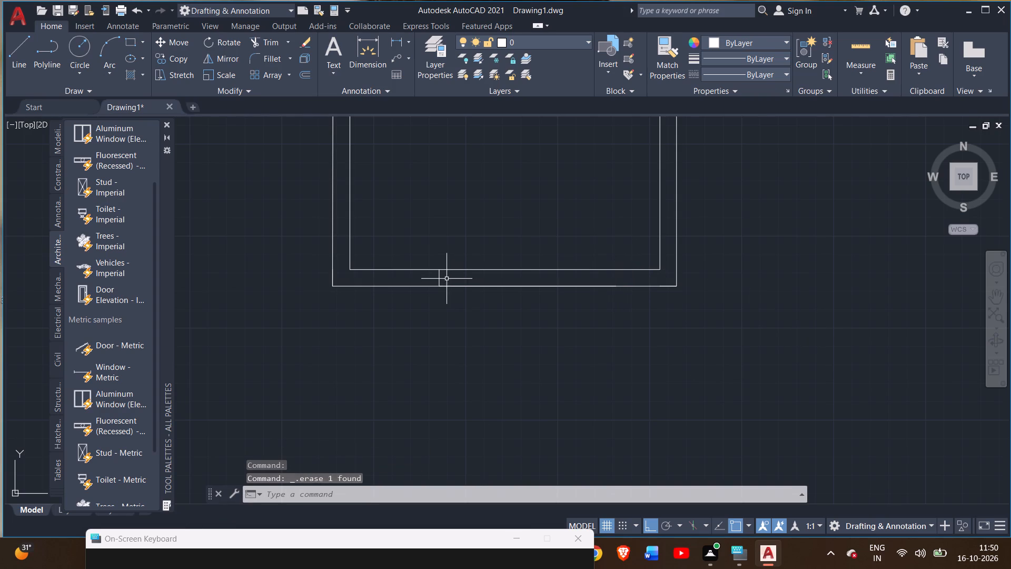
pyautogui.click(440, 276)
pyautogui.press('Delete')
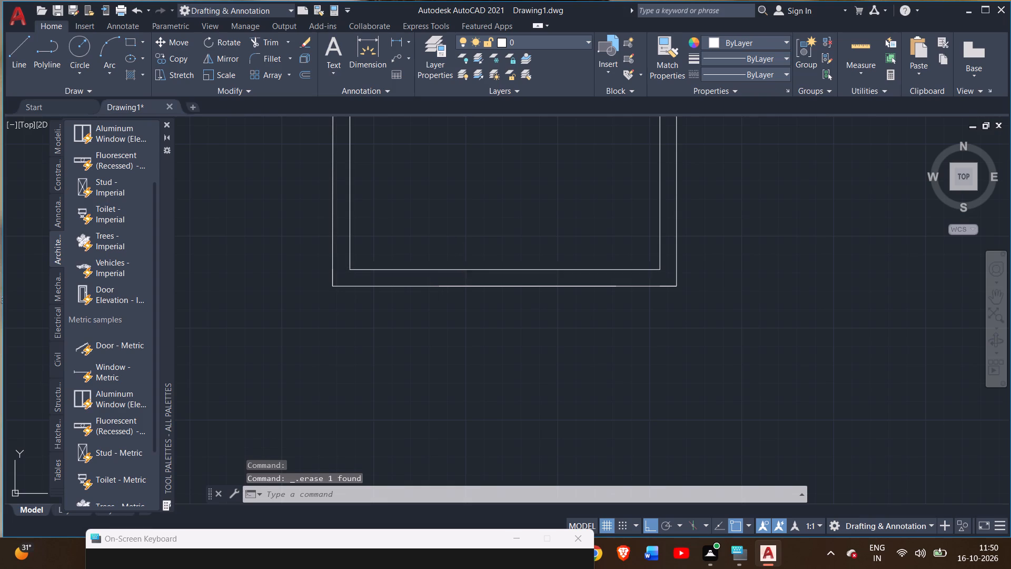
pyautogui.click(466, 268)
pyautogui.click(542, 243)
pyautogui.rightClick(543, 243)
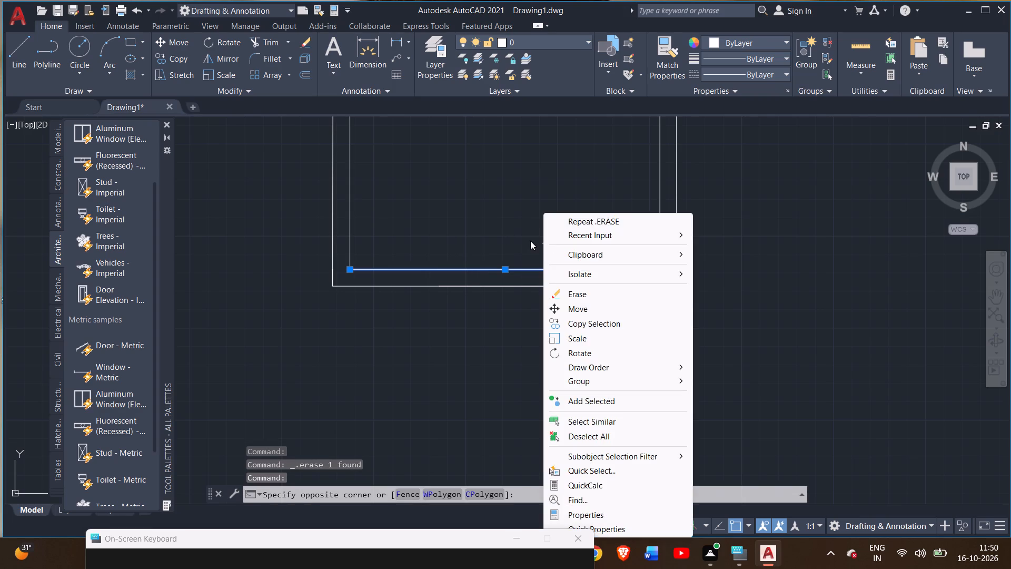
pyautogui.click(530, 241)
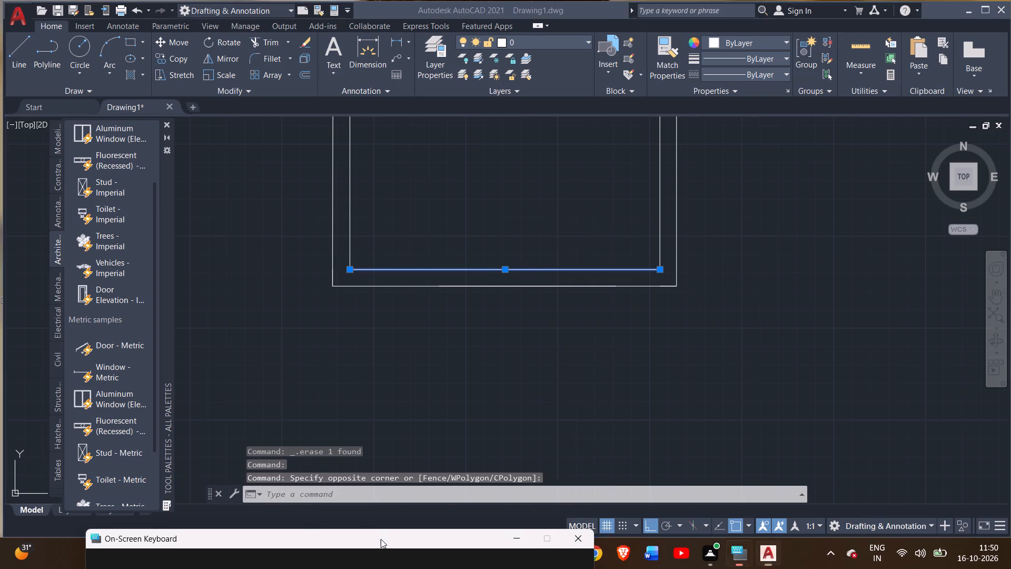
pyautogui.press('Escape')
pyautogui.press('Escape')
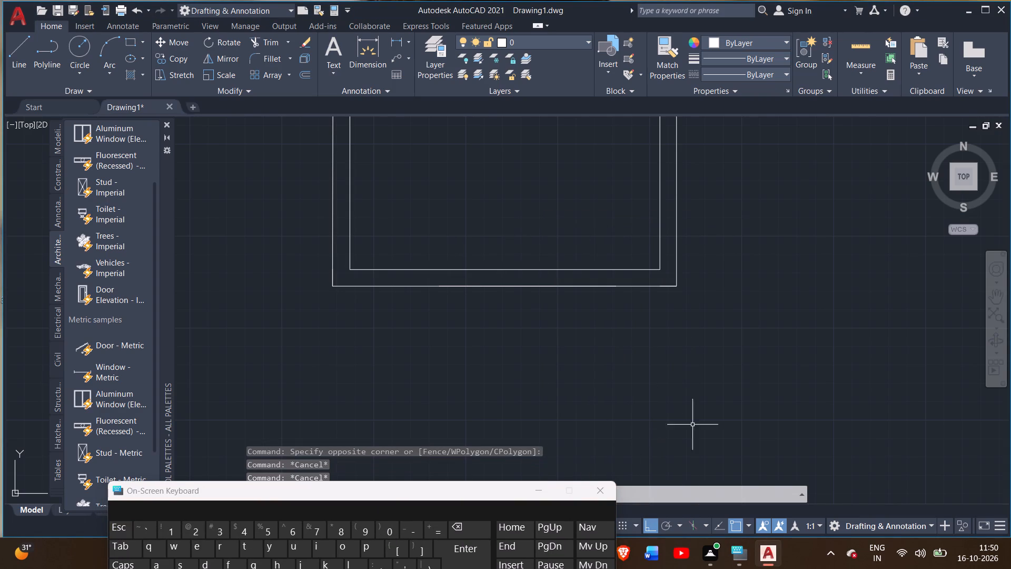
# Draw a line from the room's inner bottom-right corner along the inner face: 5.5" and 2' westward, and 6.5" back eastward.
pyautogui.click(20, 51)
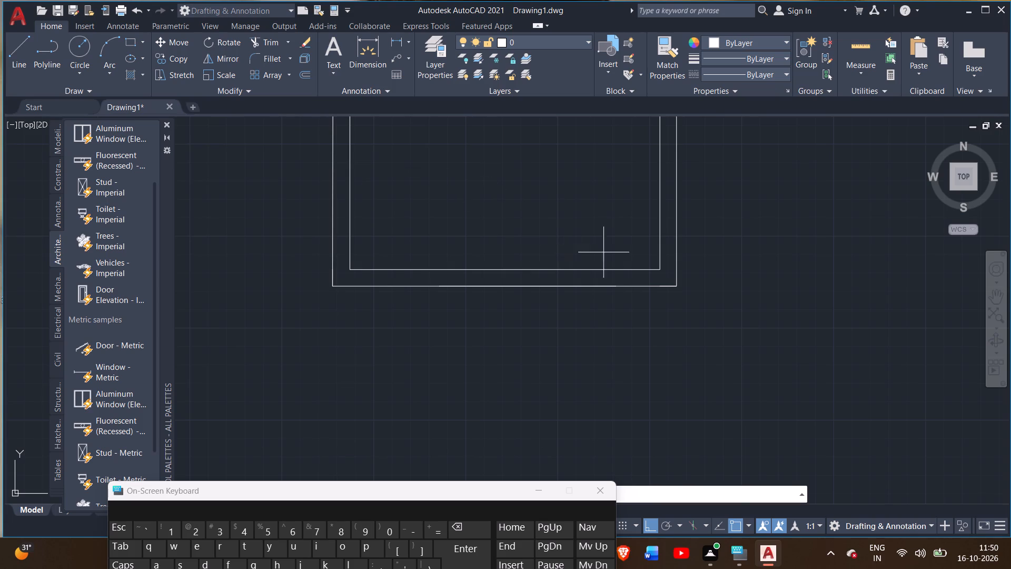
pyautogui.click(659, 271)
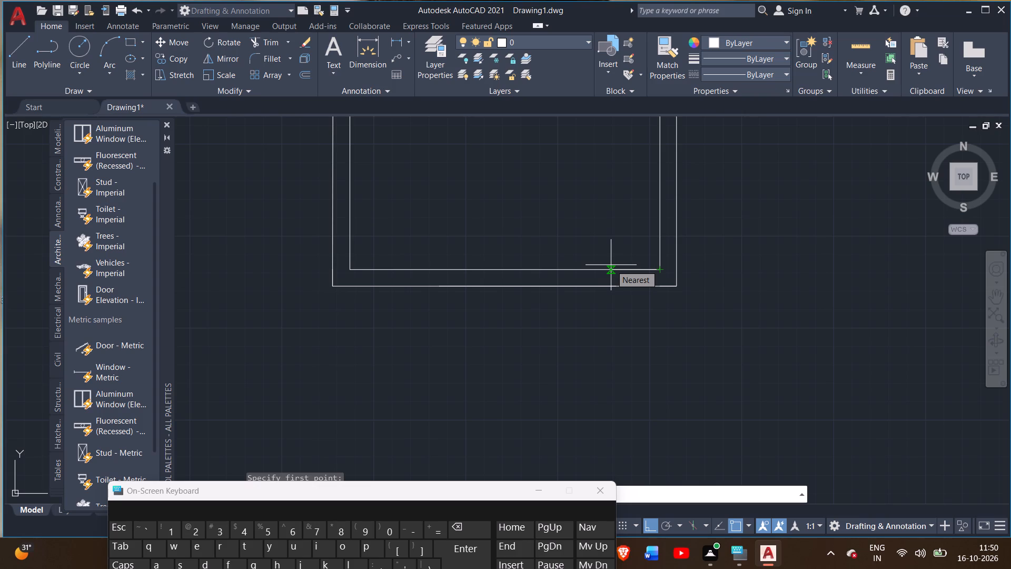
pyautogui.write('5.5')
pyautogui.hotkey('shift', '"')
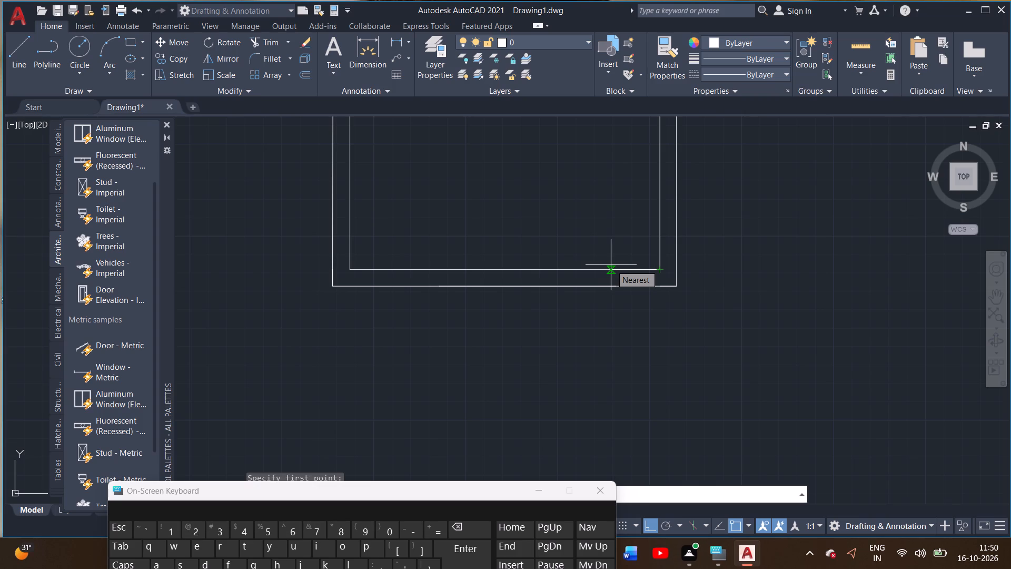
pyautogui.press('Return')
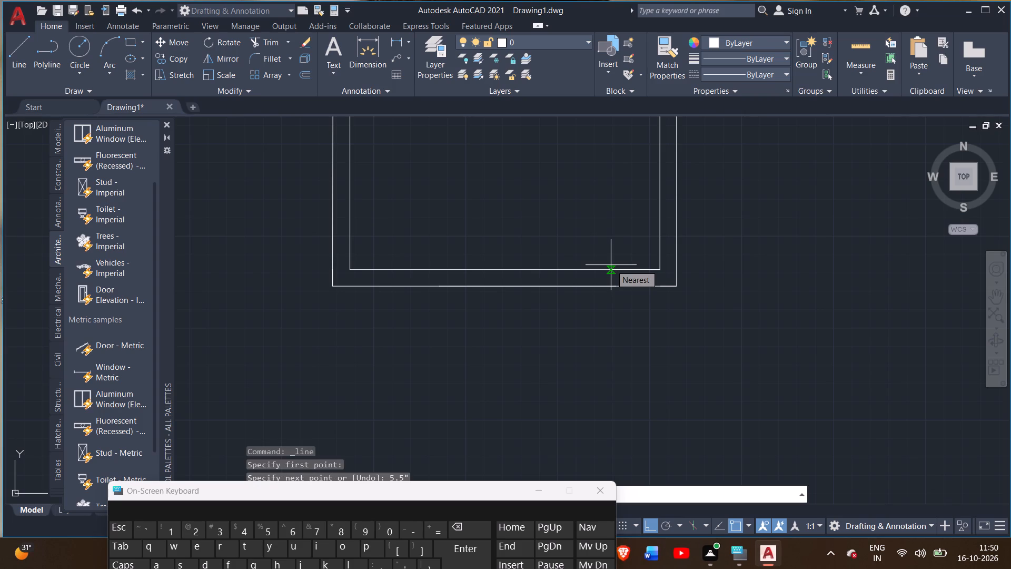
pyautogui.write("2'")
pyautogui.press('Return')
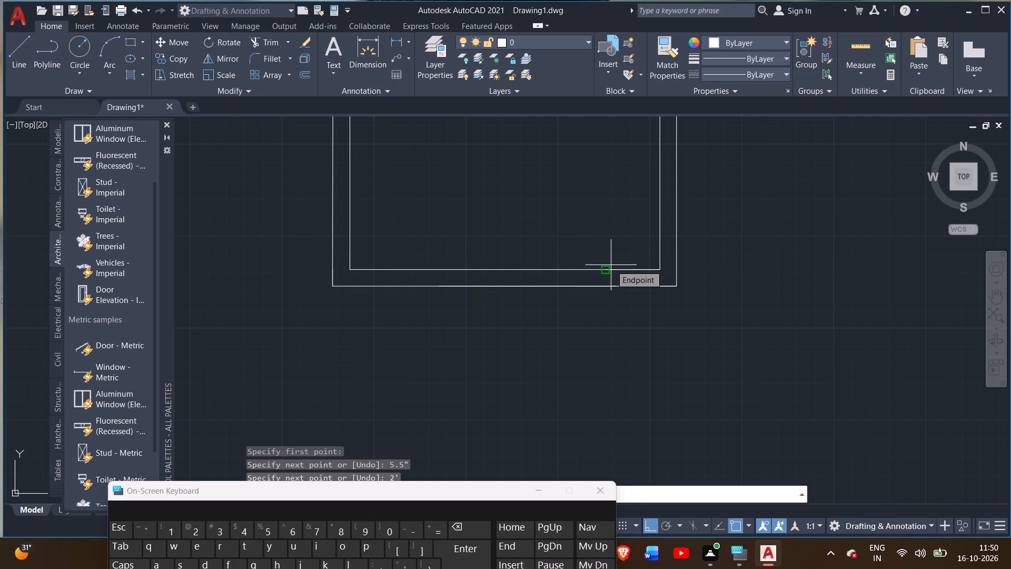
pyautogui.write('6.5')
pyautogui.hotkey('shift', '"')
pyautogui.press('Return')
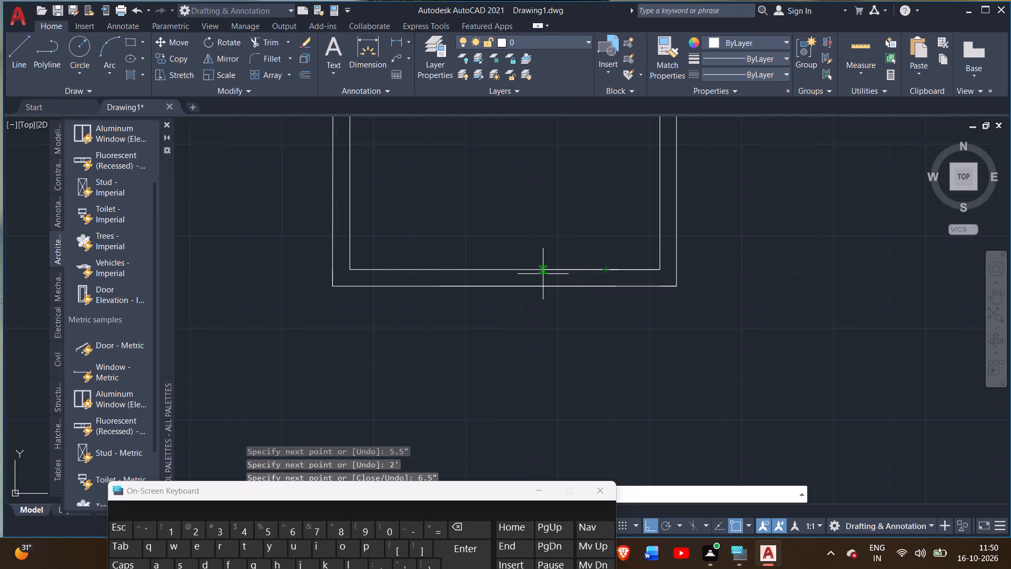
# Continue the line across the wall to the outer face, 6.5" eastward along it, and back up to the inner face.
pyautogui.scroll(3, 622, 306)
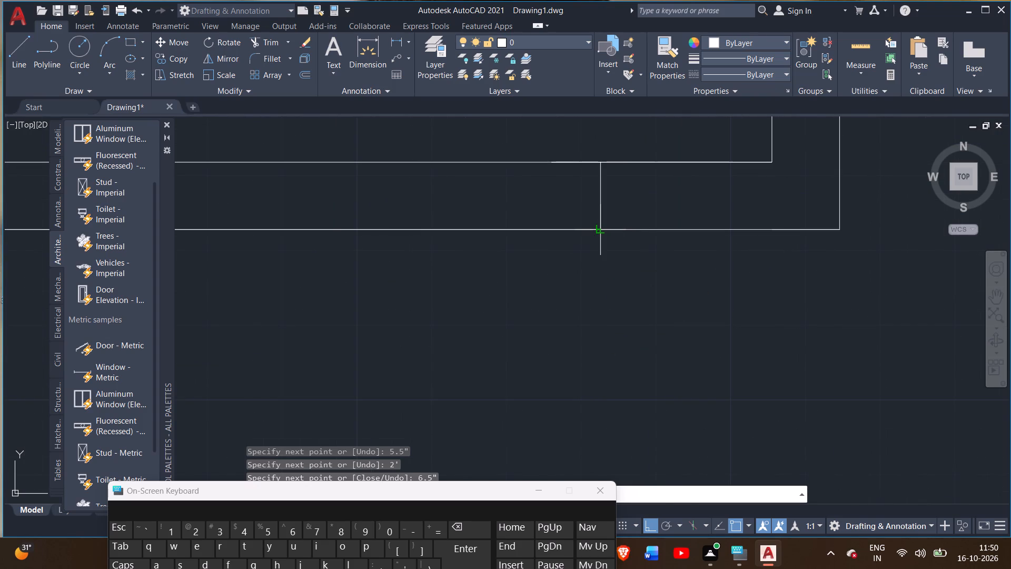
pyautogui.click(601, 231)
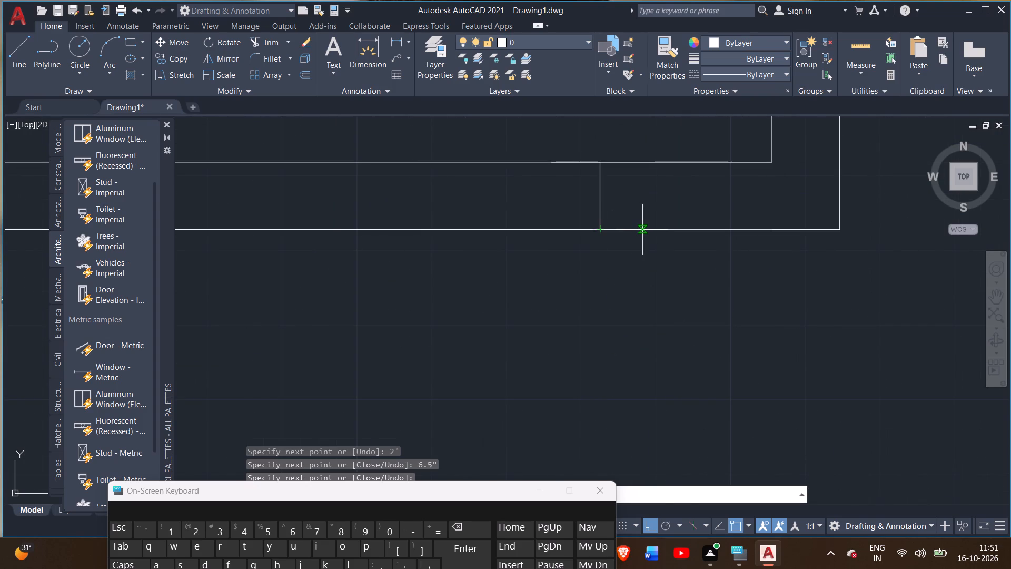
pyautogui.write('6.5')
pyautogui.hotkey('shift', '"')
pyautogui.press('Return')
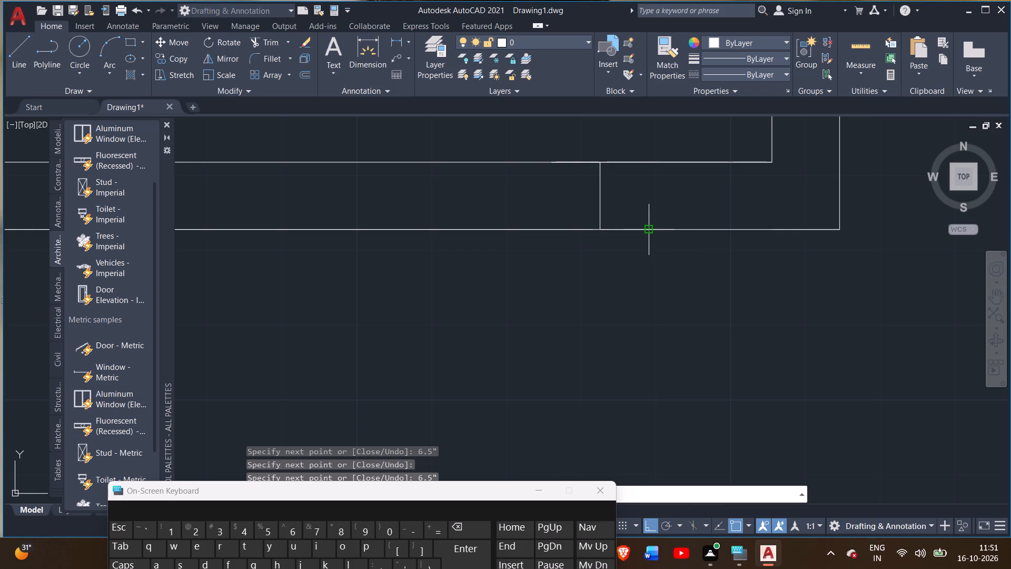
pyautogui.click(651, 164)
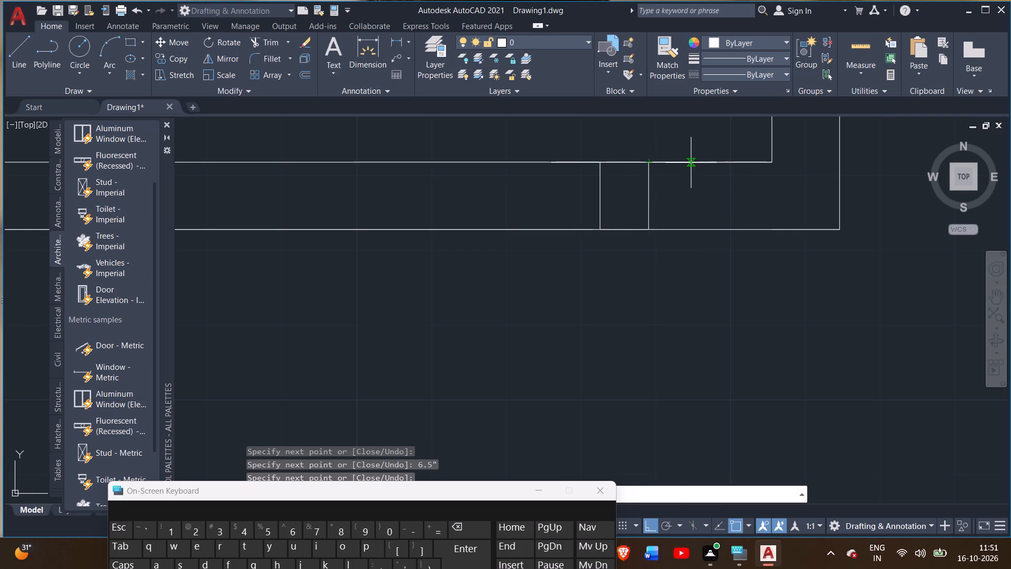
pyautogui.rightClick(690, 164)
pyautogui.click(721, 174)
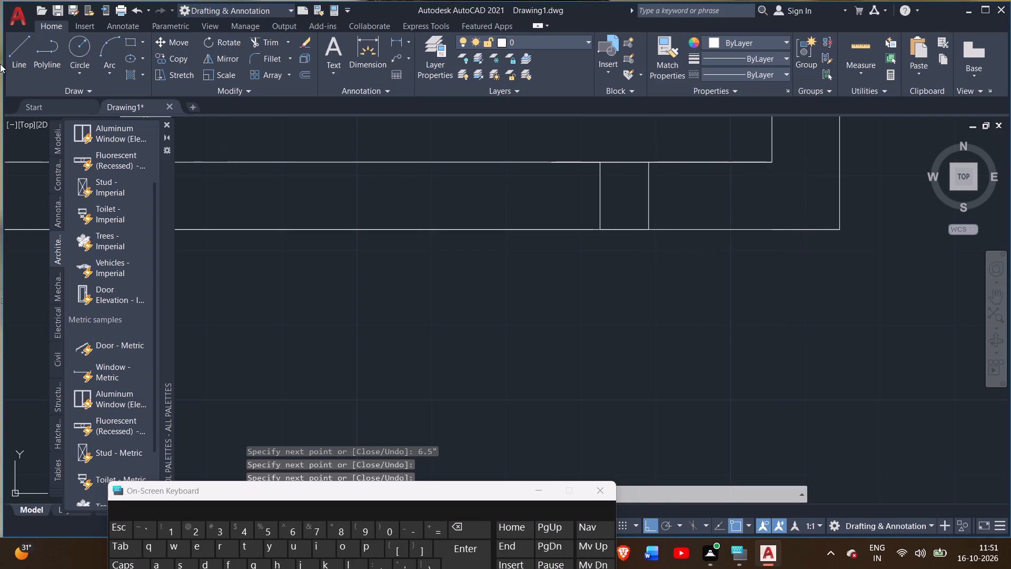
# Draw a line across the wall from the 5.5" point, along the outer face eastward, and up to the inner bottom-right corner.
pyautogui.click(18, 55)
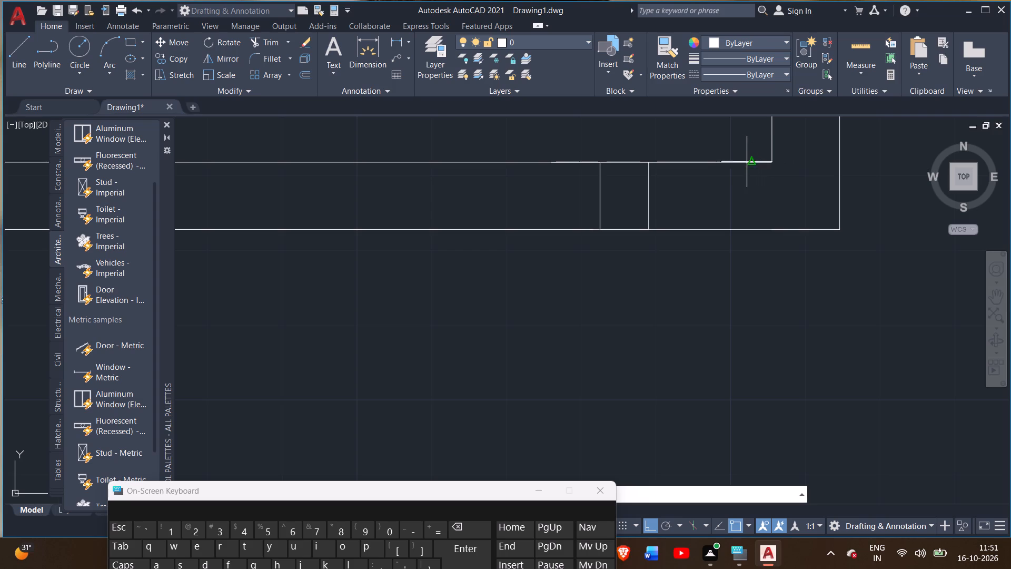
pyautogui.click(730, 164)
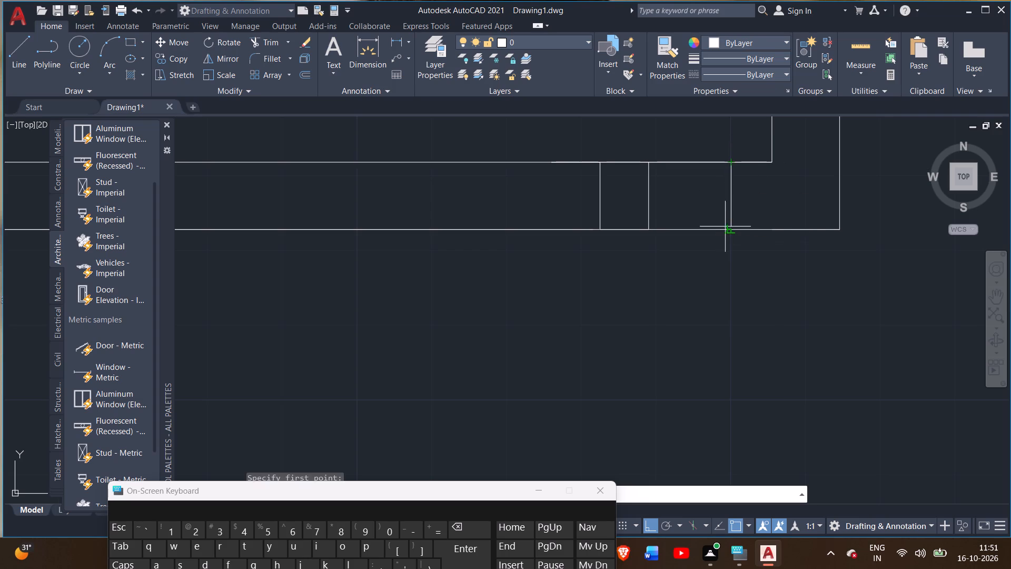
pyautogui.click(730, 230)
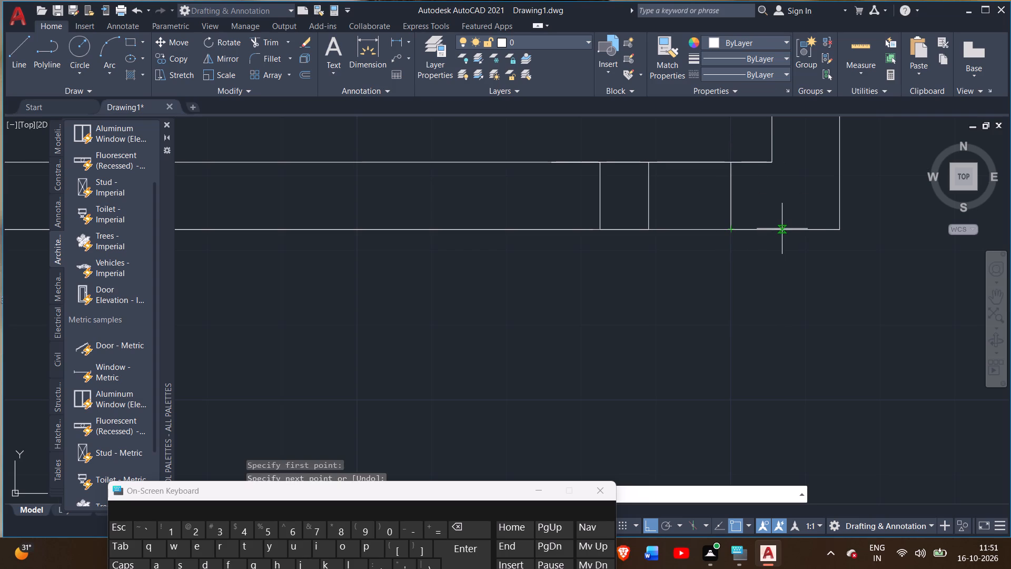
pyautogui.click(775, 228)
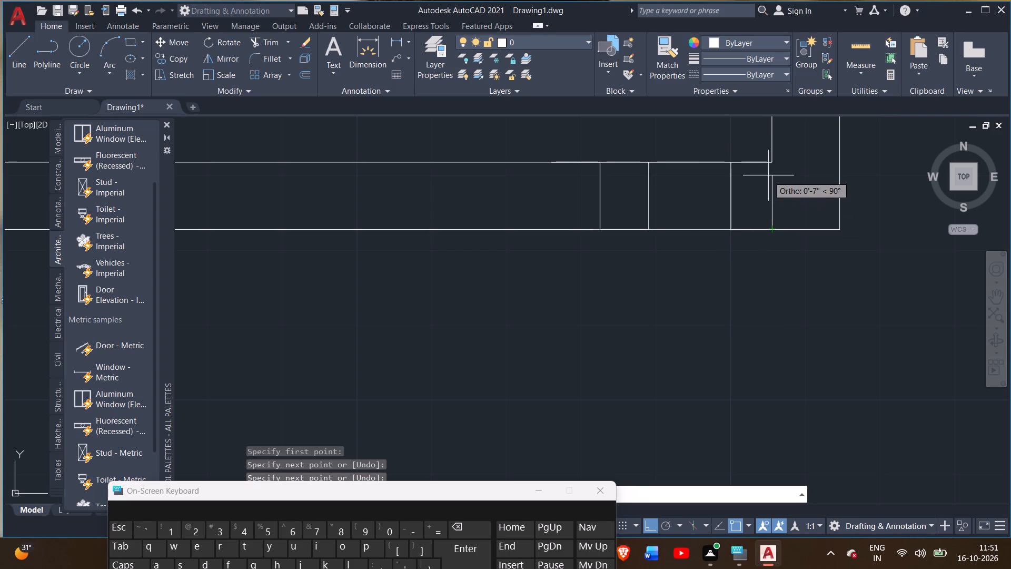
pyautogui.click(769, 163)
pyautogui.rightClick(771, 171)
pyautogui.click(782, 180)
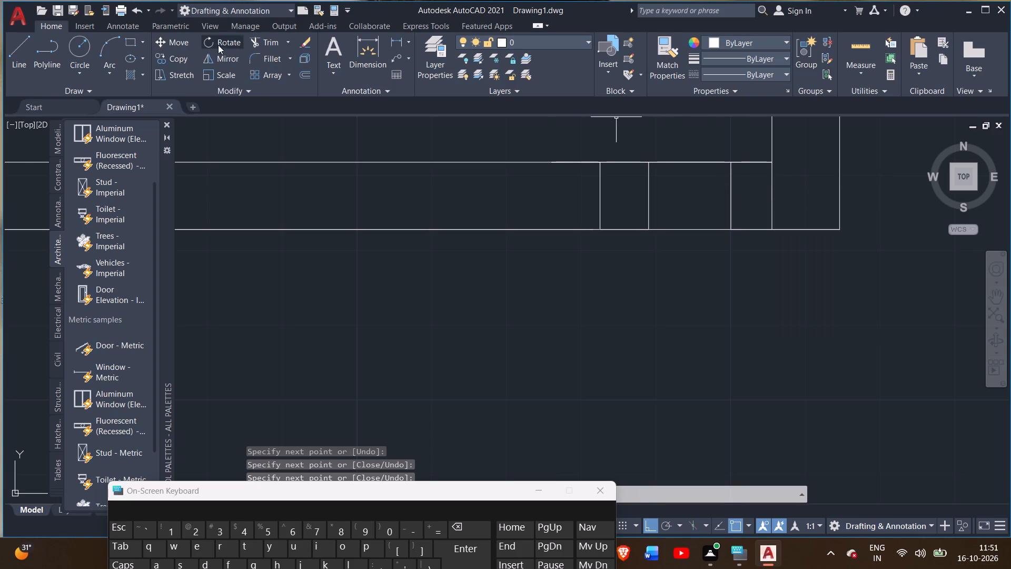
# Measure the gap along the inner face between the 6.5" strip's east edge line and the line at the 5.5" point.
pyautogui.click(364, 54)
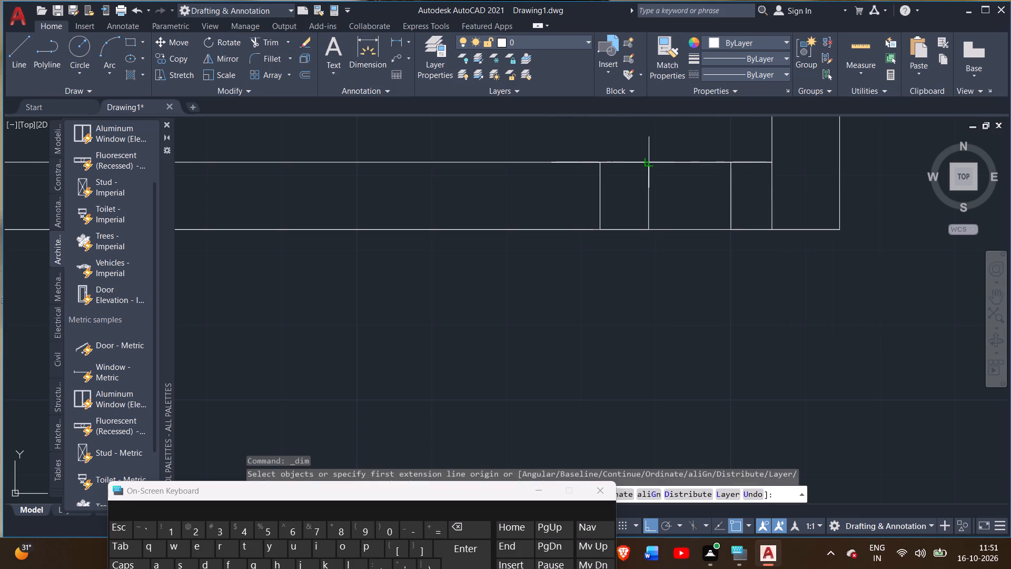
pyautogui.click(648, 163)
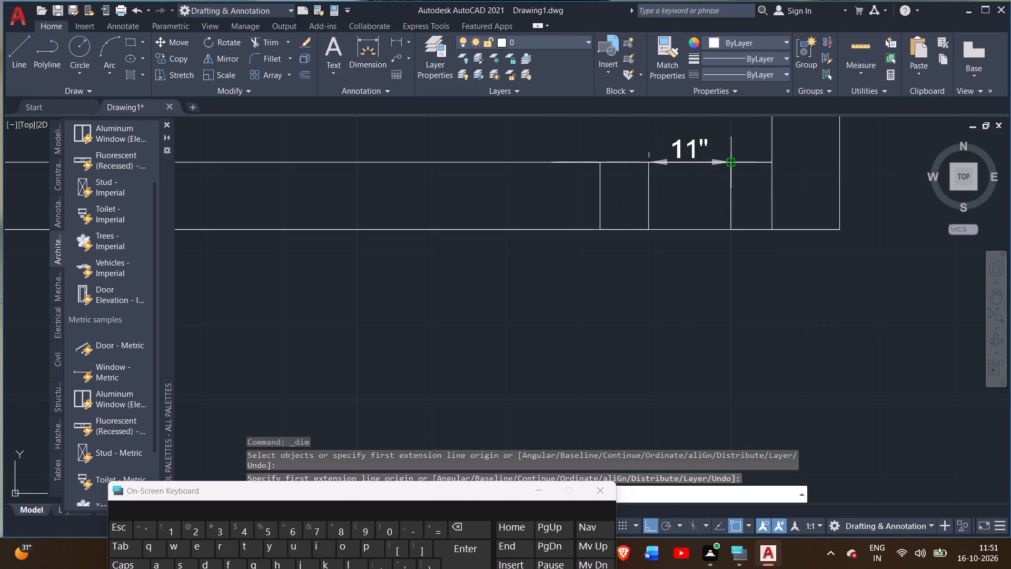
pyautogui.rightClick(723, 143)
pyautogui.click(735, 151)
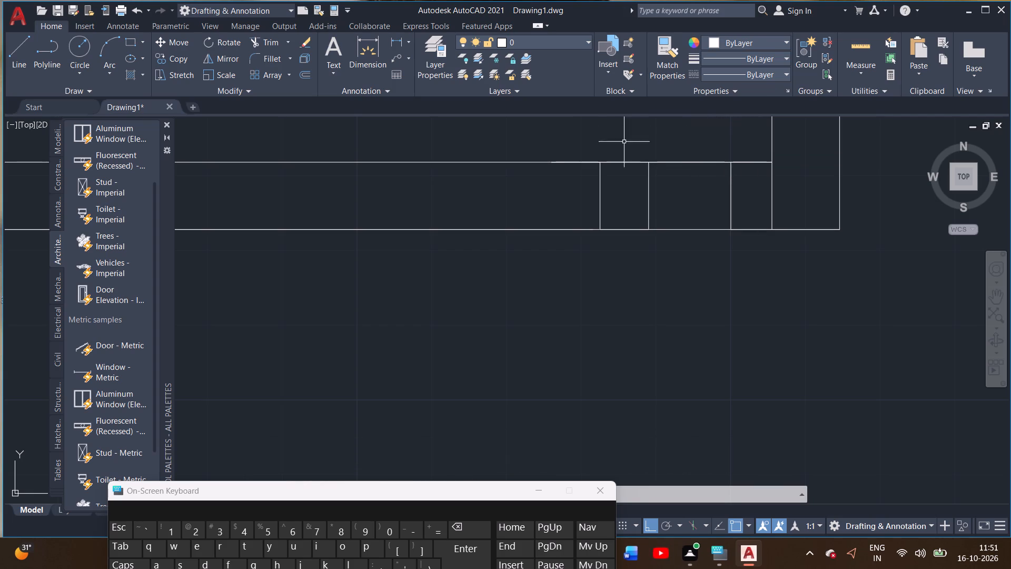
# Delete the line across the bottom wall marking the east edge of the 6.5" strip.
pyautogui.doubleClick(648, 195)
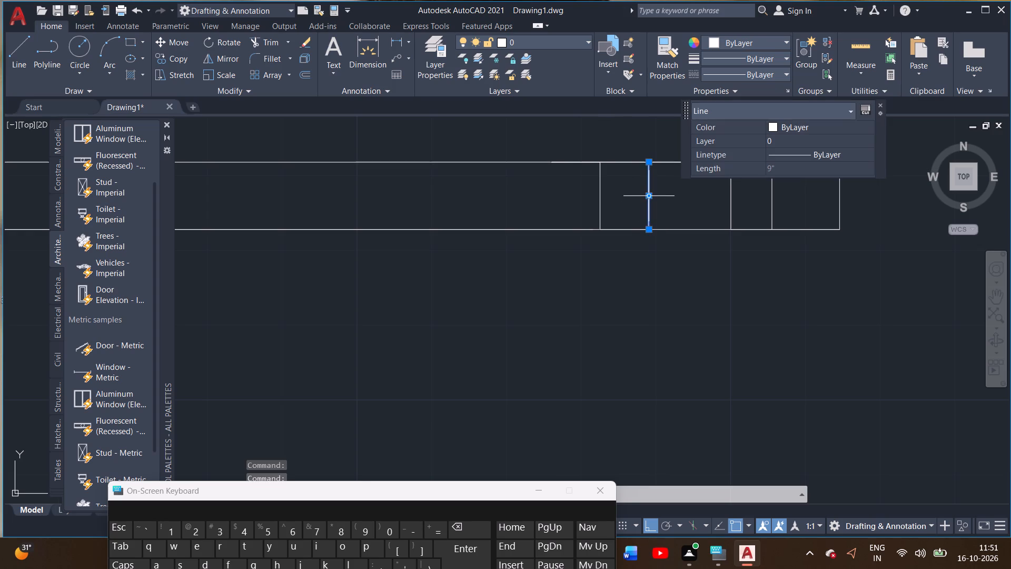
pyautogui.press('Delete')
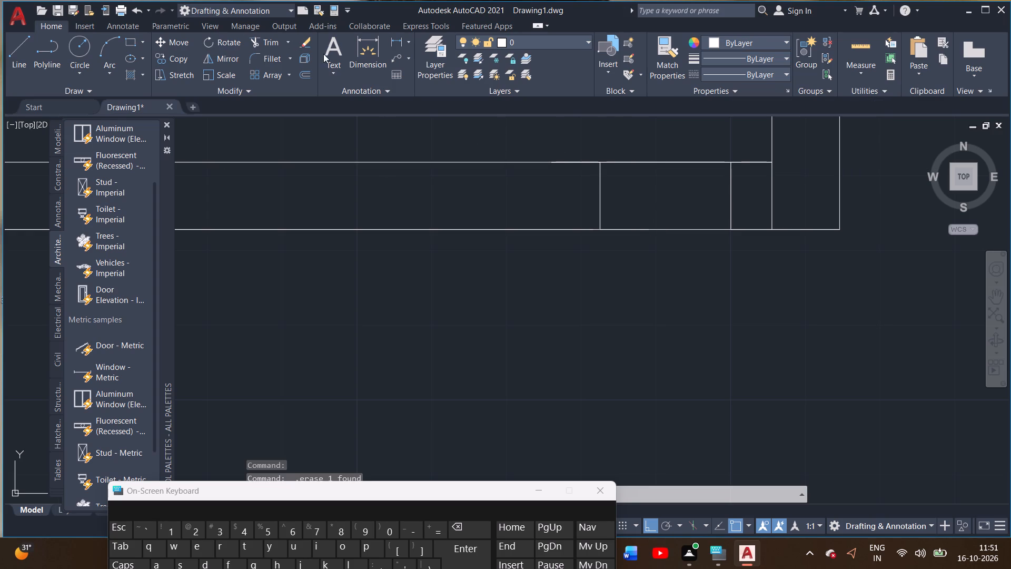
# Measure the inner-face gap between the two remaining wall lines and the outer-face distance from the 5.5" line to the room's east inner face.
pyautogui.click(352, 50)
pyautogui.click(600, 160)
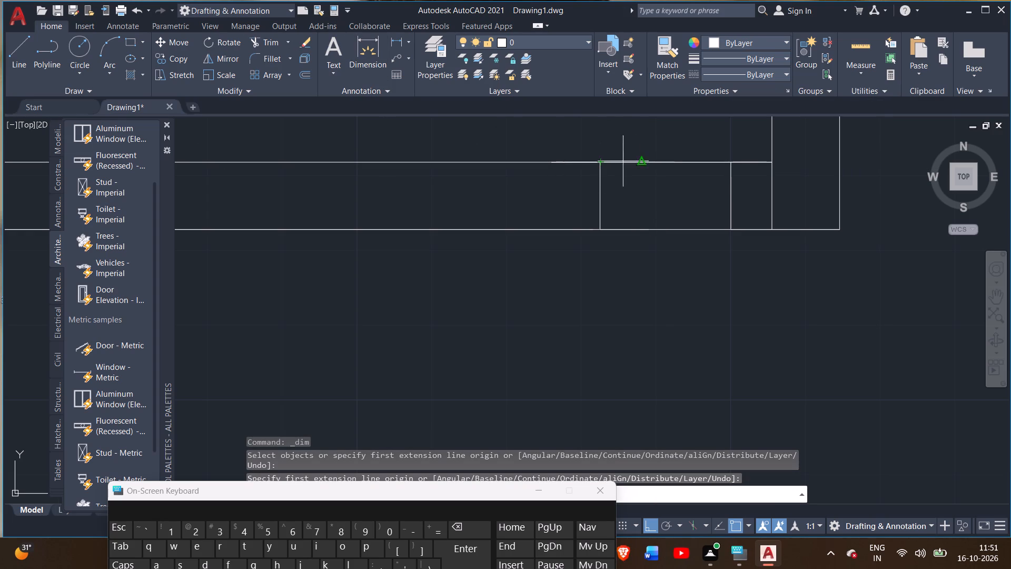
pyautogui.rightClick(712, 152)
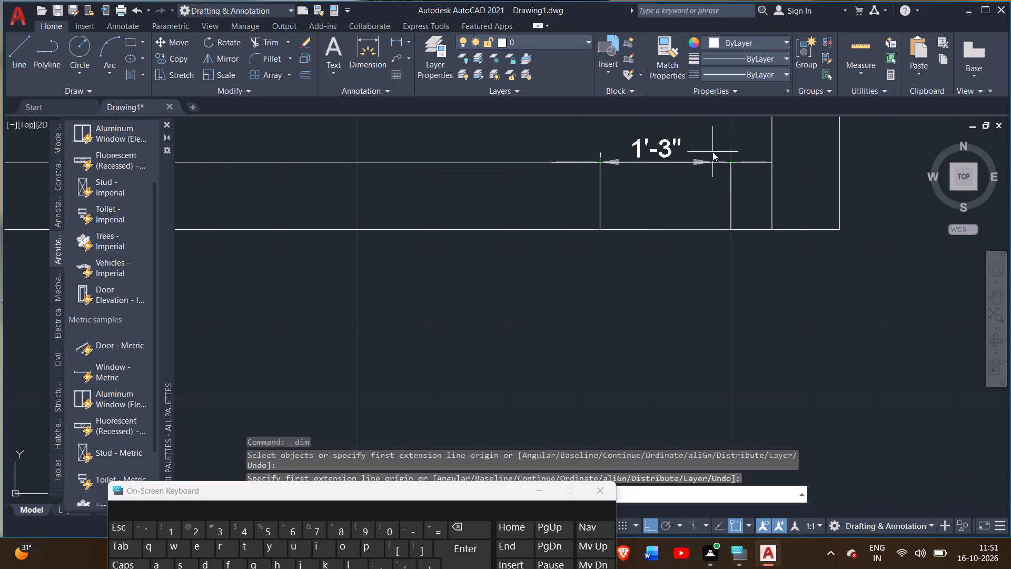
pyautogui.click(730, 159)
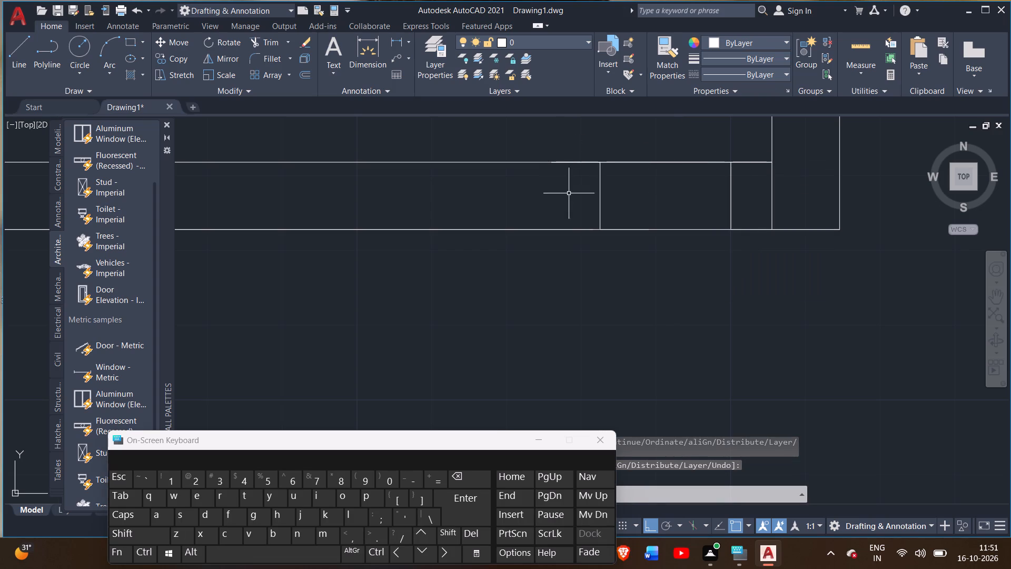
pyautogui.click(364, 47)
pyautogui.click(731, 225)
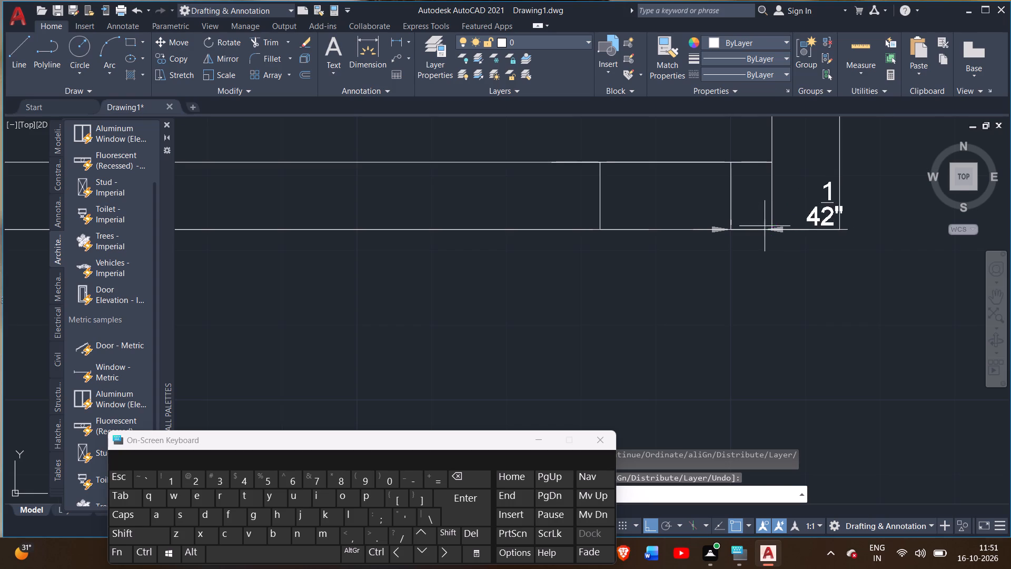
pyautogui.scroll(2, 764, 224)
pyautogui.rightClick(781, 237)
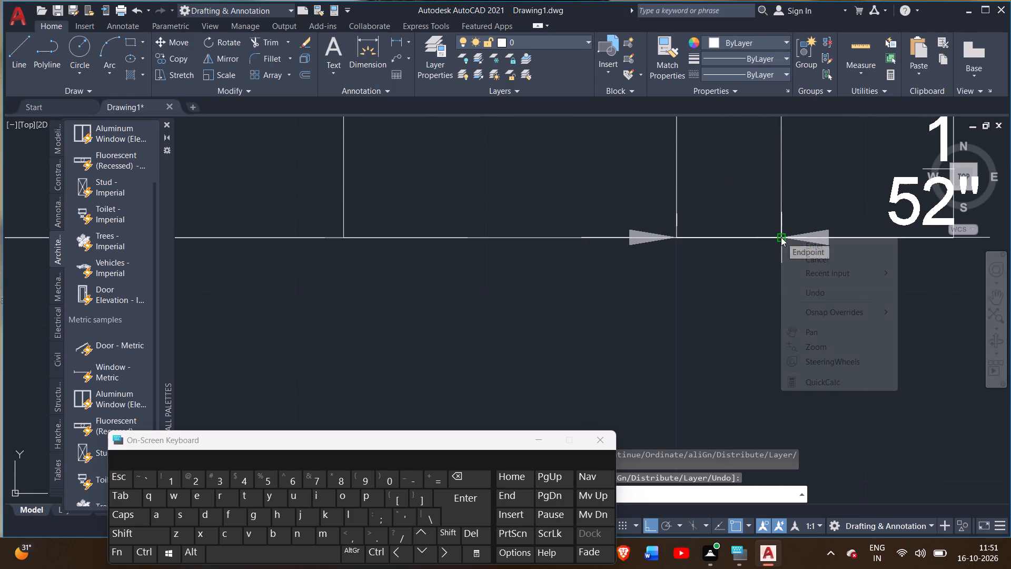
pyautogui.click(794, 245)
# Measure the inner-face segment west of the strip's remaining edge line, and the gap from that line to the 5.5" line.
pyautogui.scroll(-3, 539, 250)
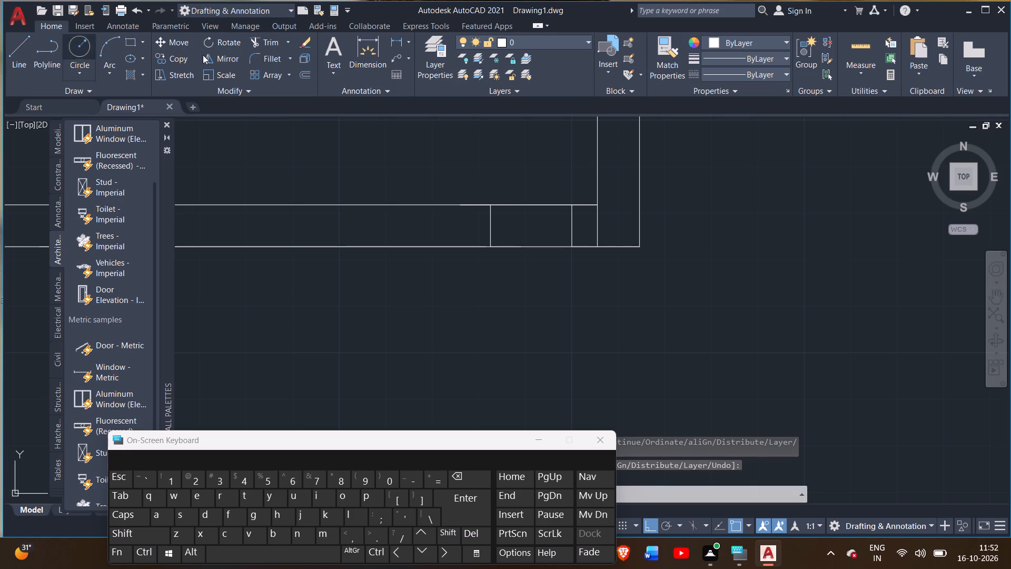
pyautogui.click(355, 51)
pyautogui.scroll(2, 494, 205)
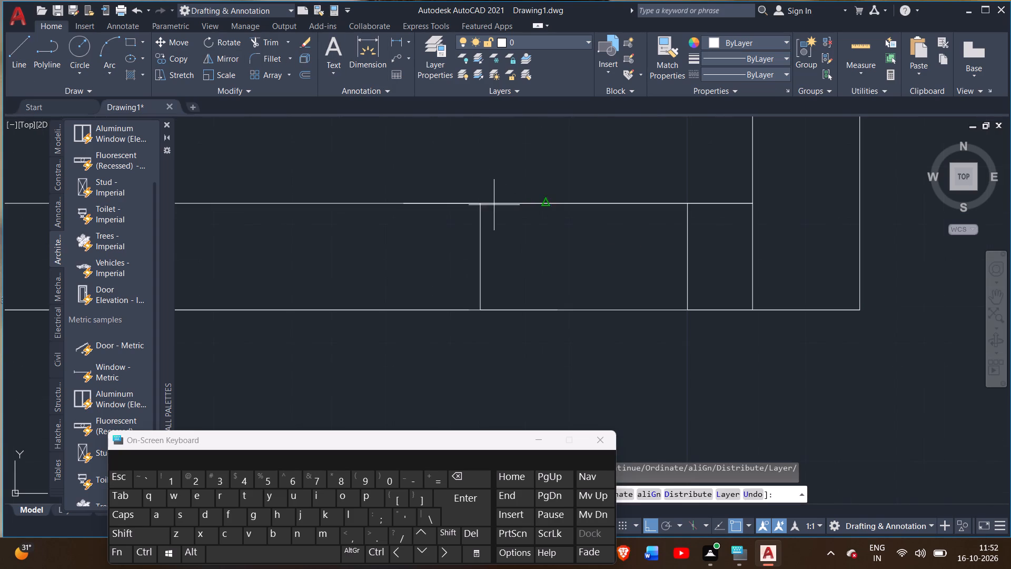
pyautogui.click(480, 203)
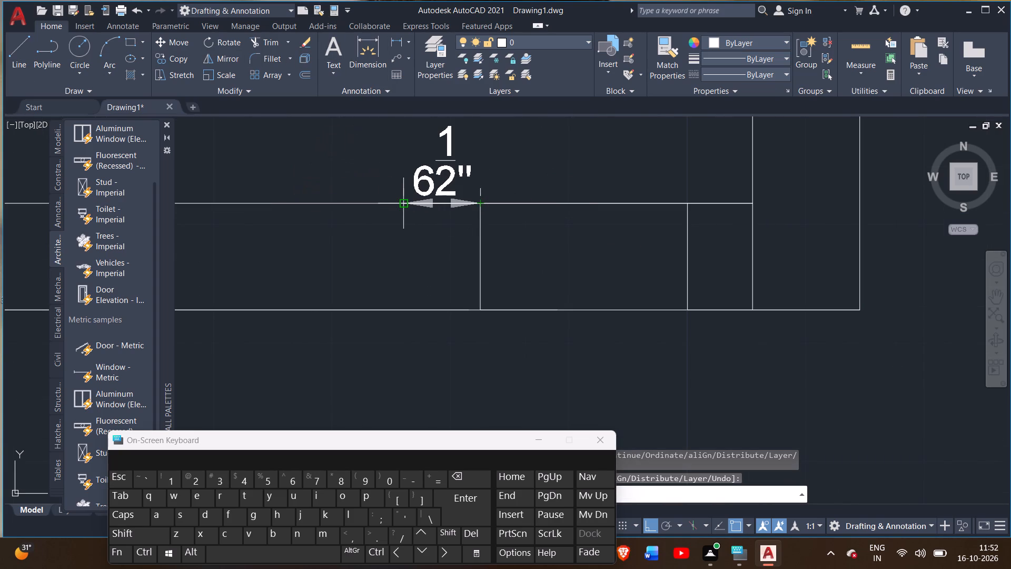
pyautogui.rightClick(407, 202)
pyautogui.click(439, 205)
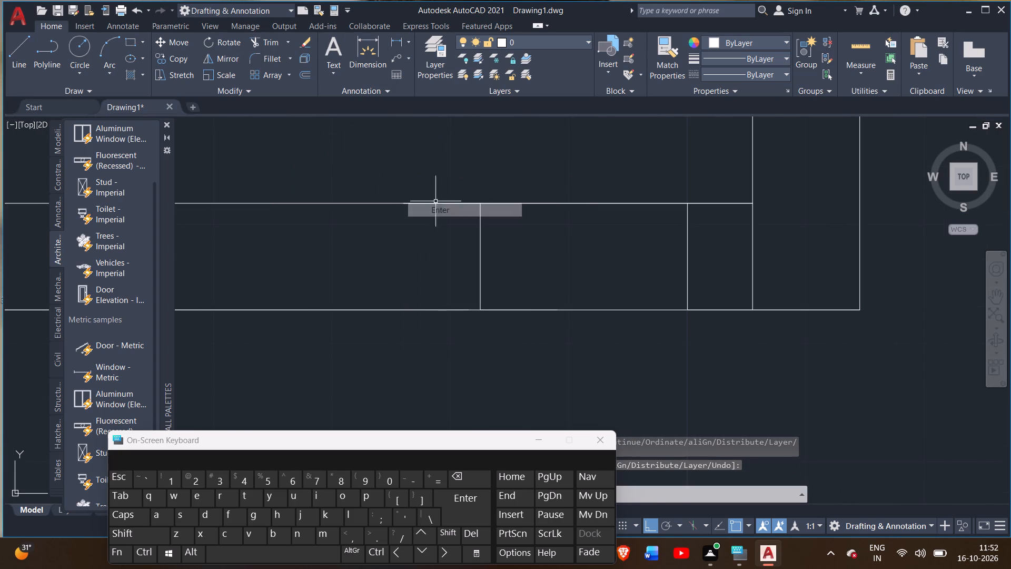
pyautogui.click(372, 50)
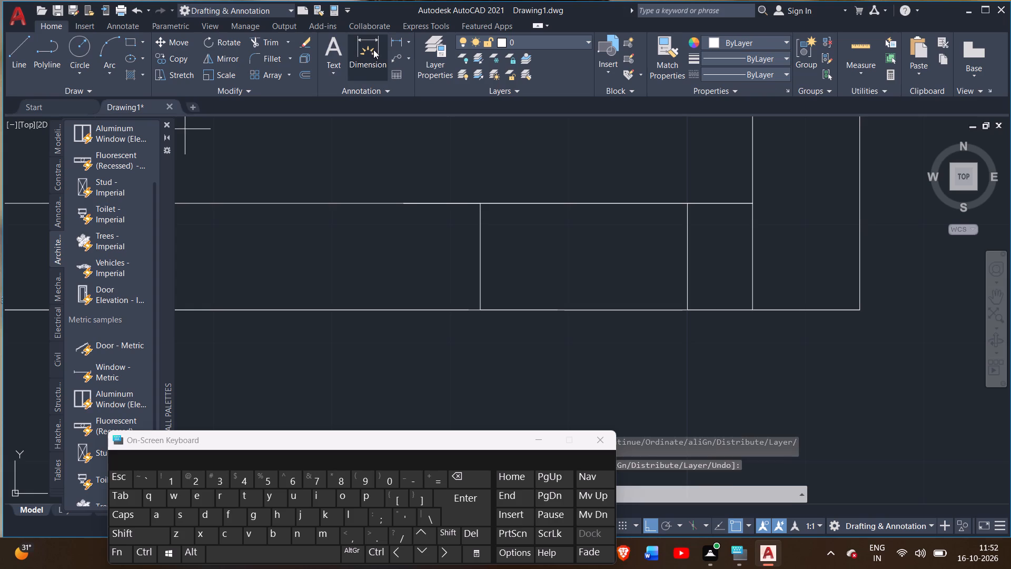
pyautogui.click(482, 204)
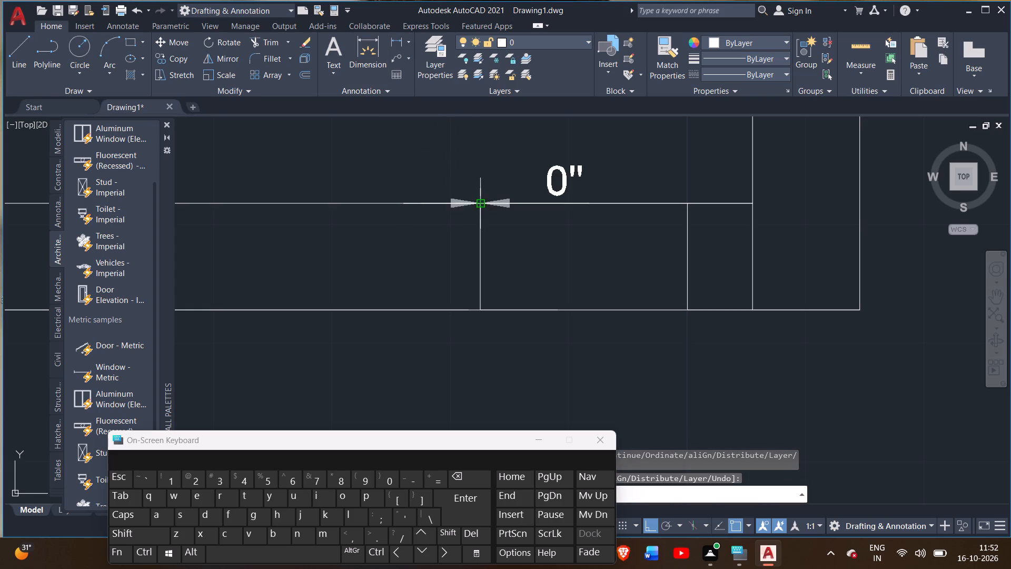
pyautogui.rightClick(645, 188)
pyautogui.click(663, 195)
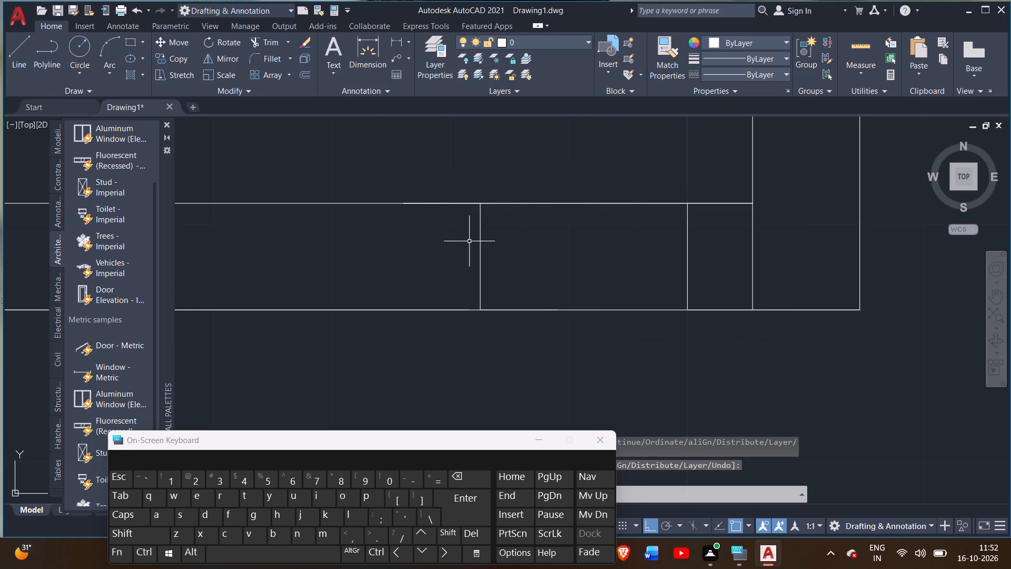
# Delete the strip's remaining cross-wall line and the overlapping inner-face segments west of the 5.5" line.
pyautogui.click(482, 237)
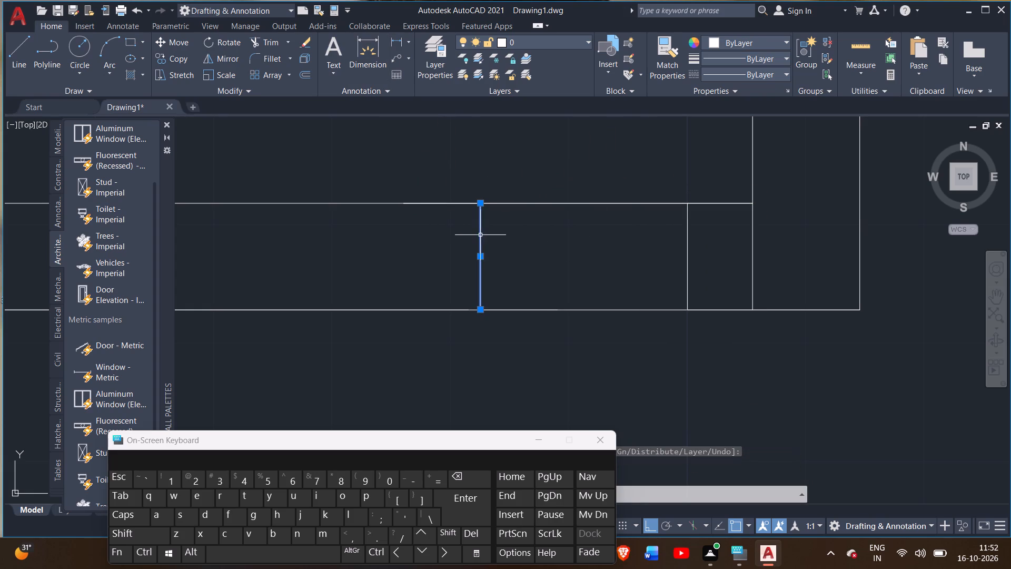
pyautogui.press('Delete')
pyautogui.click(479, 203)
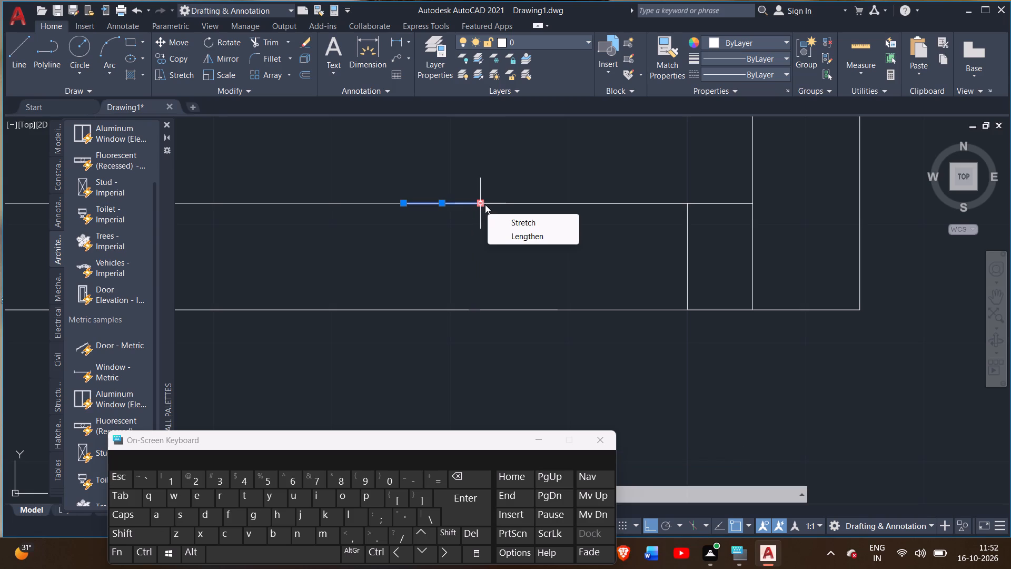
pyautogui.press('Delete')
pyautogui.click(460, 224)
pyautogui.press('Delete')
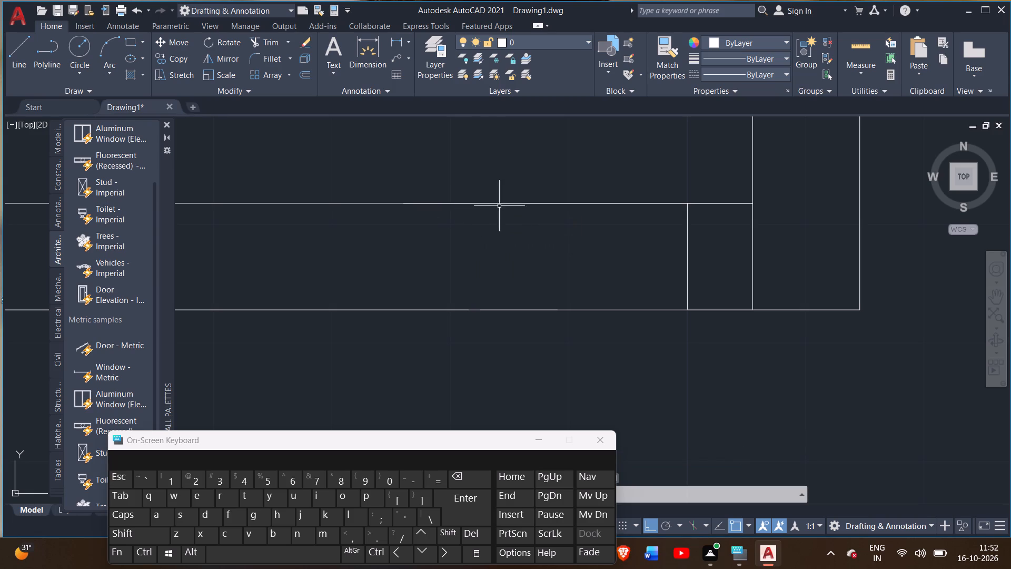
pyautogui.click(537, 204)
pyautogui.press('Delete')
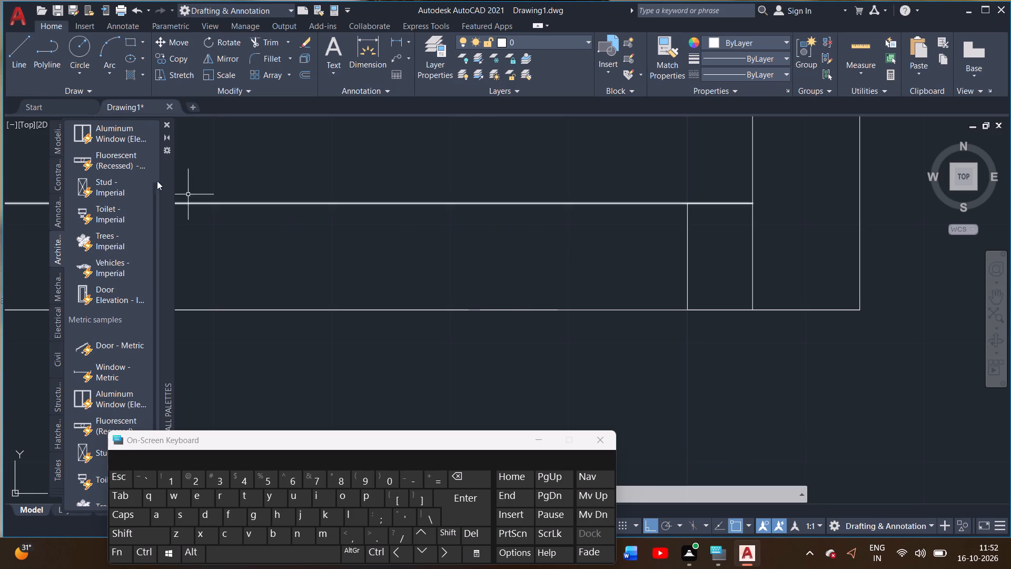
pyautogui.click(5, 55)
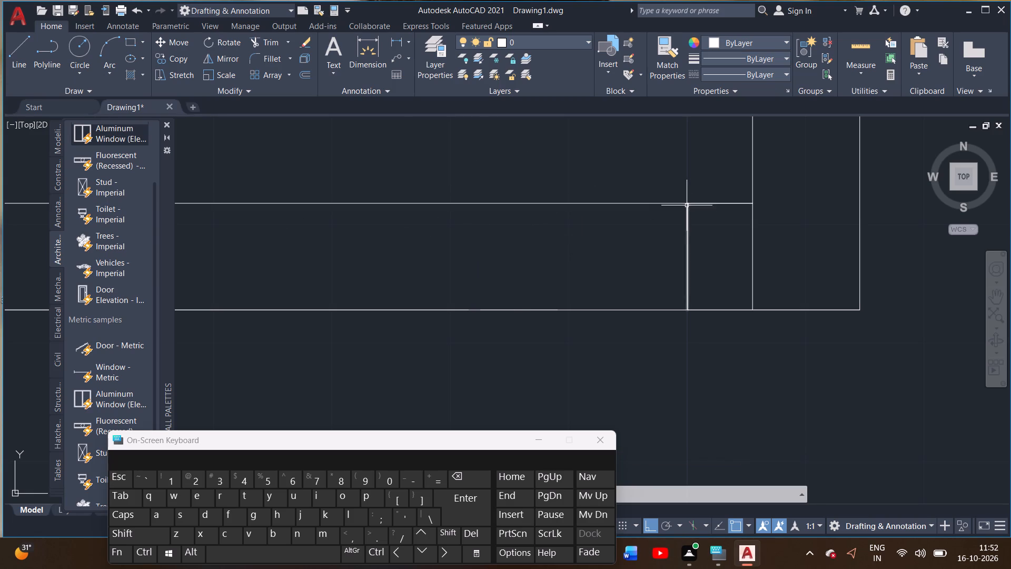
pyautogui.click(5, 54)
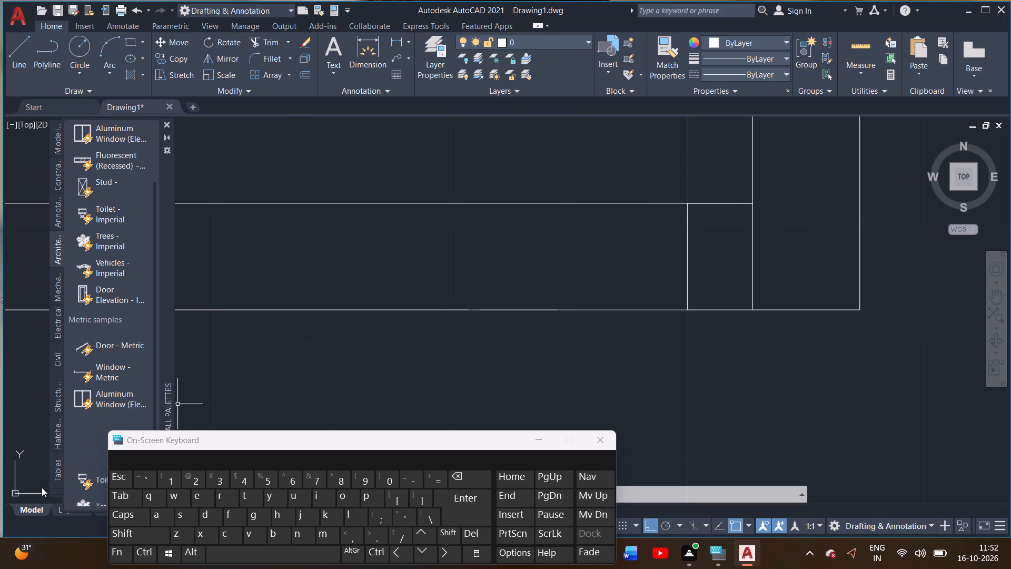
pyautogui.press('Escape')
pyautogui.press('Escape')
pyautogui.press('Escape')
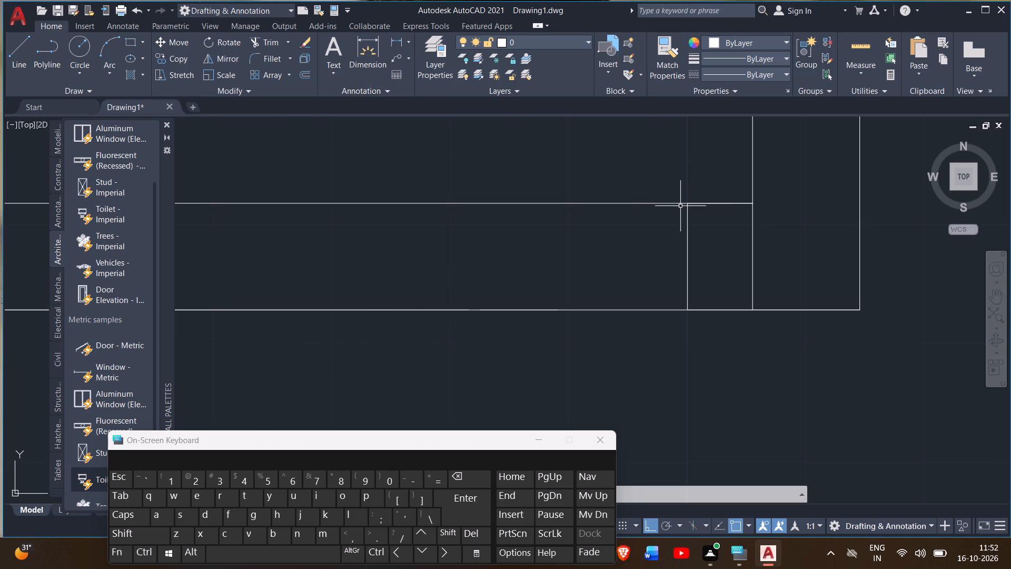
# Draw a line from the 5.5" line's inner-face end, 2' westward along the inner face and down across the wall to the outer face.
pyautogui.click(13, 65)
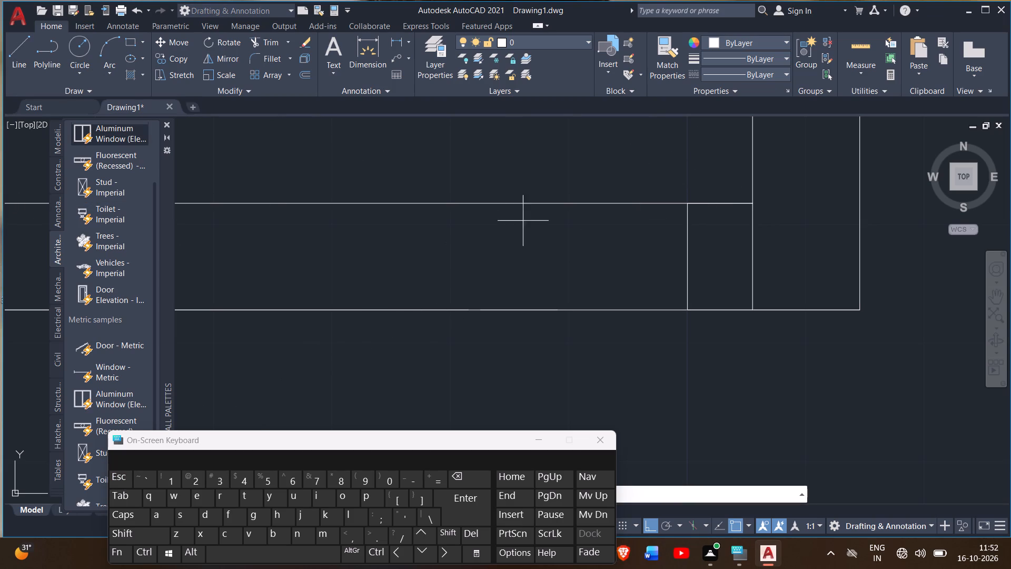
pyautogui.click(687, 204)
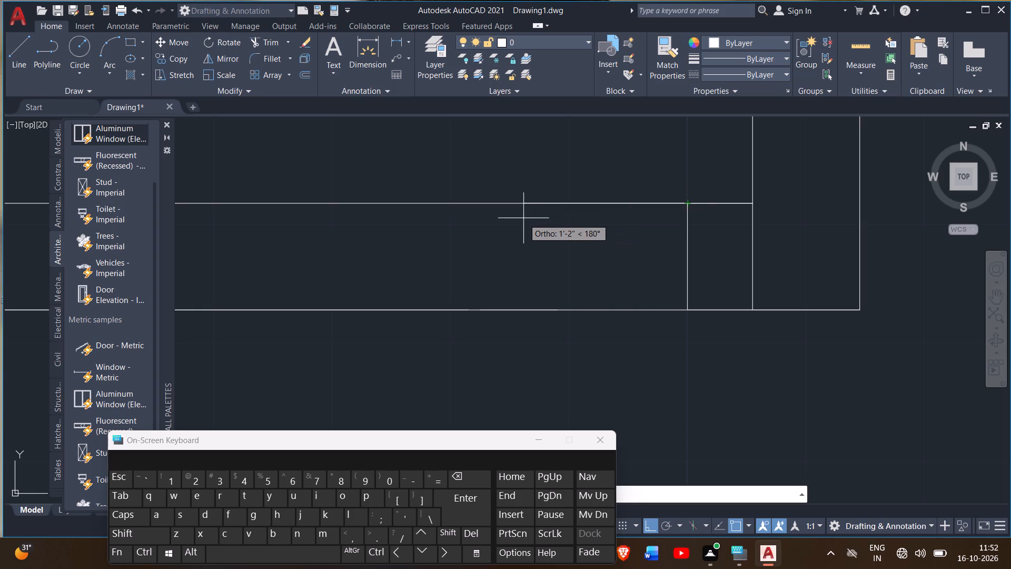
pyautogui.press('2')
pyautogui.press("'")
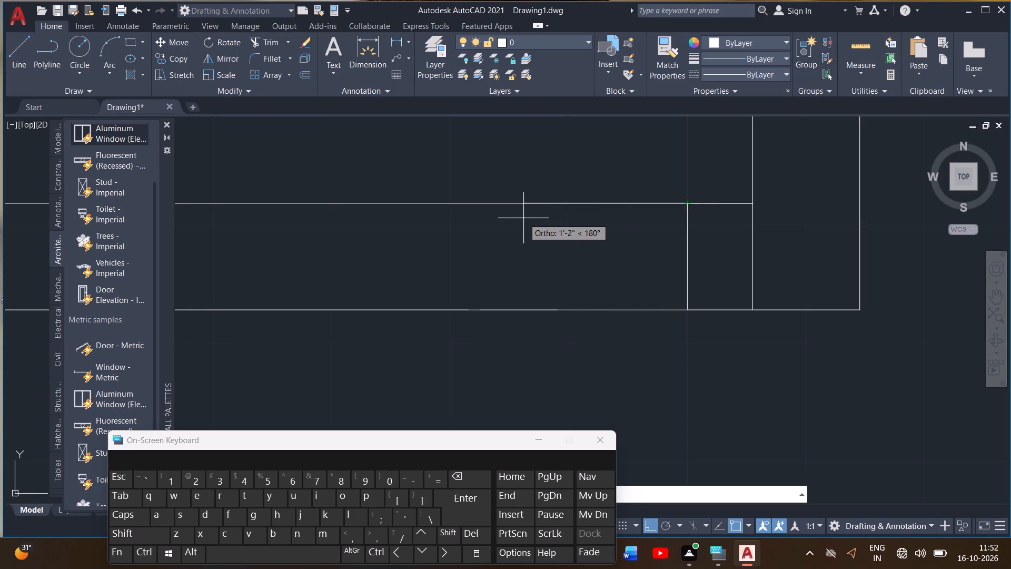
pyautogui.press('Return')
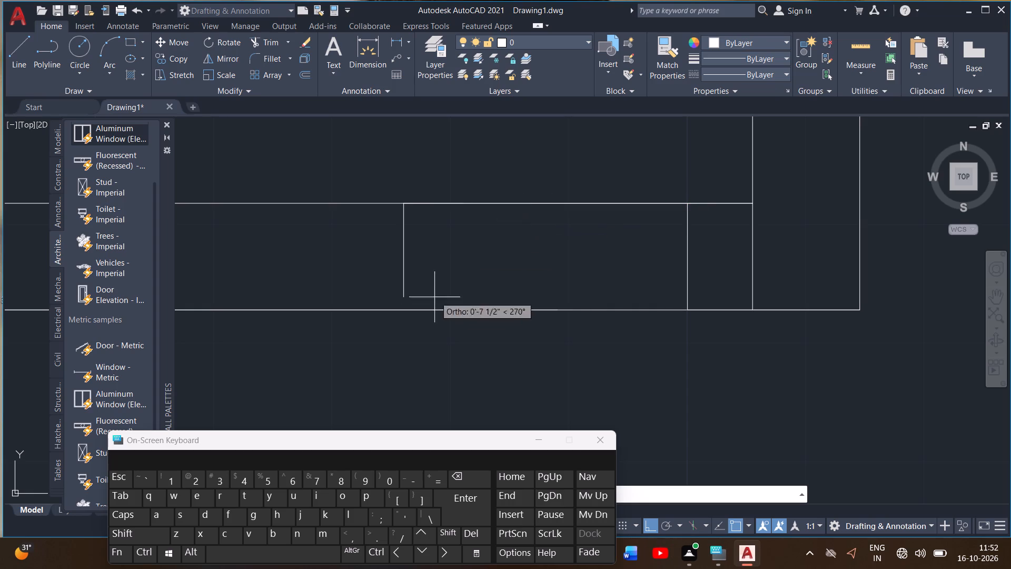
pyautogui.click(403, 312)
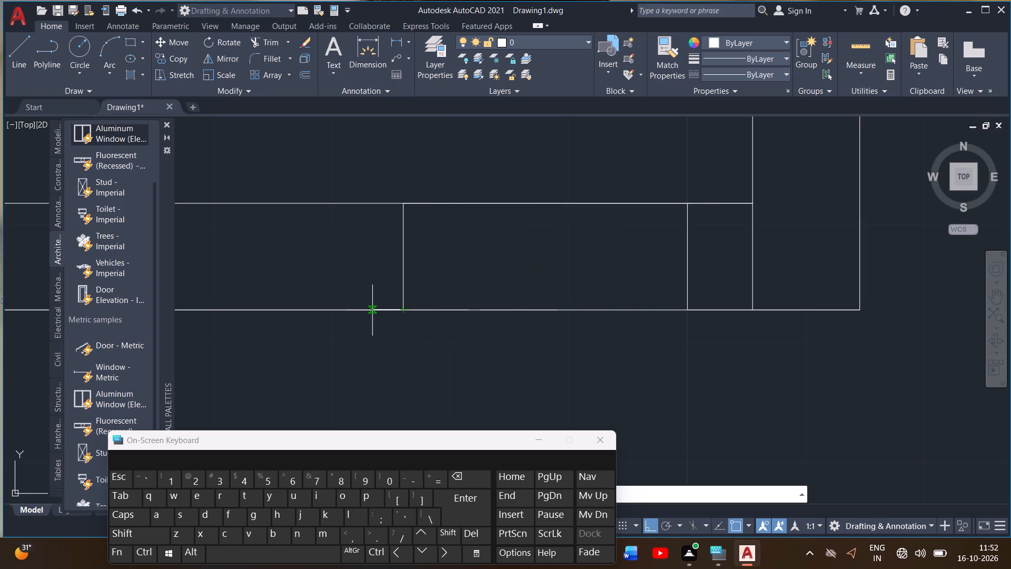
# Continue the line 6.5" westward along the outer face and back up across the wall to the inner face.
pyautogui.write('6.2')
pyautogui.press('BackSpace')
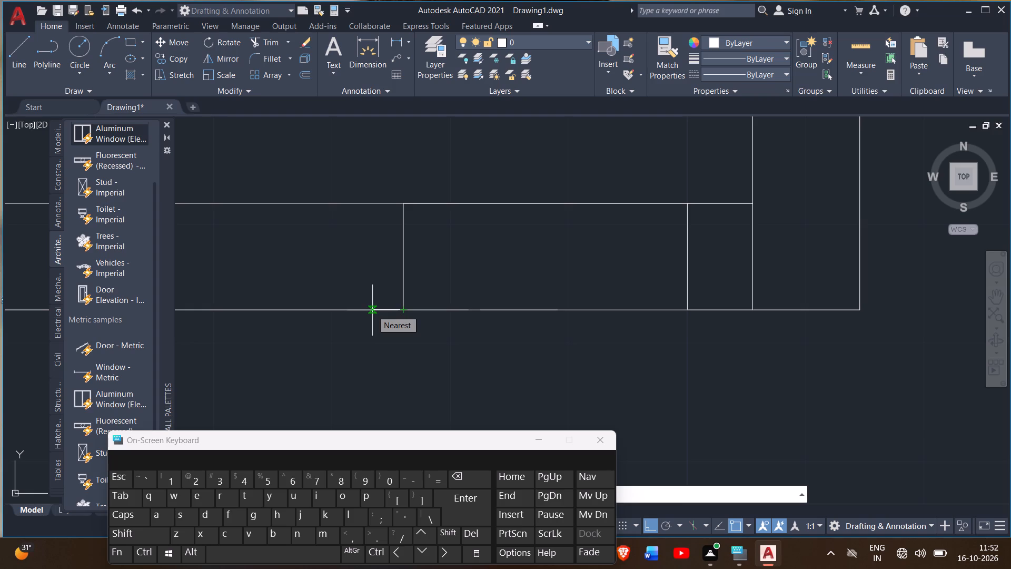
pyautogui.press('5')
pyautogui.hotkey('shift', '"')
pyautogui.press('Return')
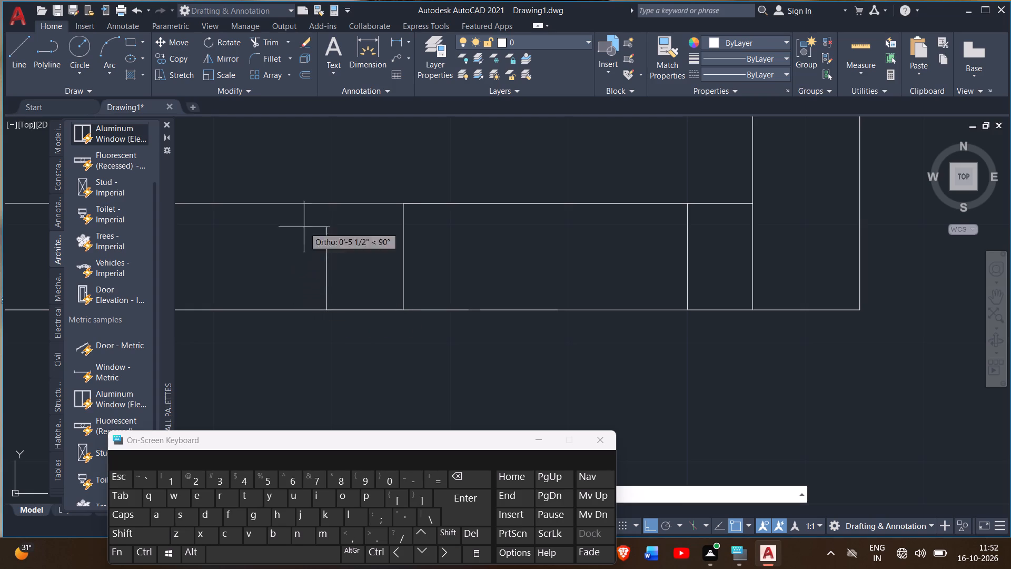
pyautogui.click(329, 202)
pyautogui.moveTo(324, 203); pyautogui.dragTo(322, 209, button='right')
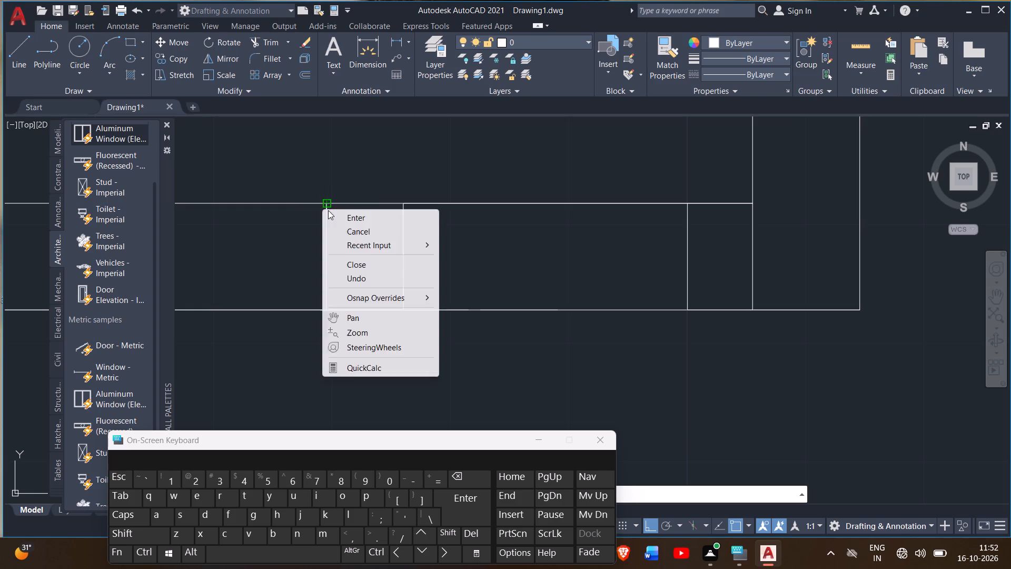
pyautogui.click(342, 214)
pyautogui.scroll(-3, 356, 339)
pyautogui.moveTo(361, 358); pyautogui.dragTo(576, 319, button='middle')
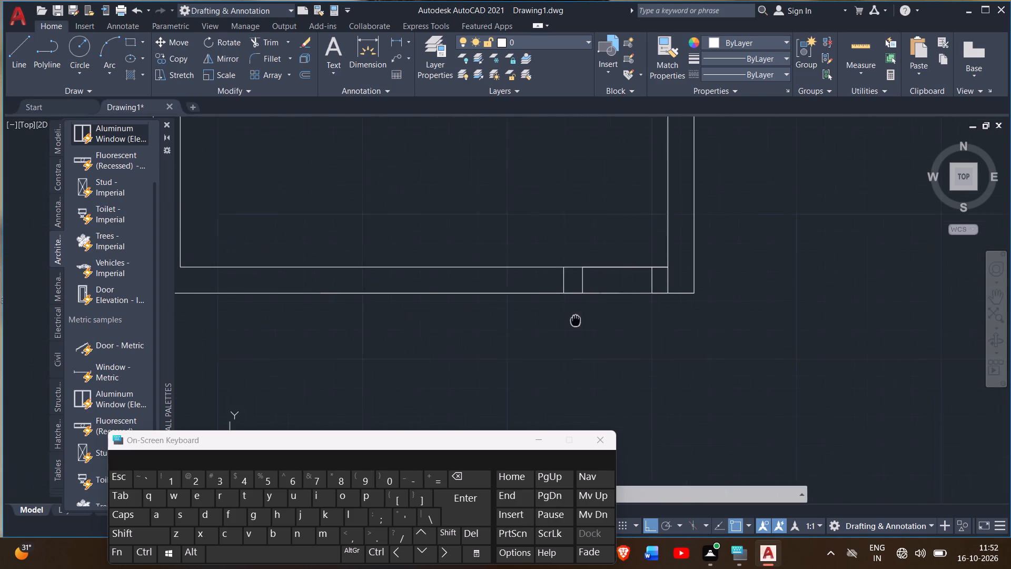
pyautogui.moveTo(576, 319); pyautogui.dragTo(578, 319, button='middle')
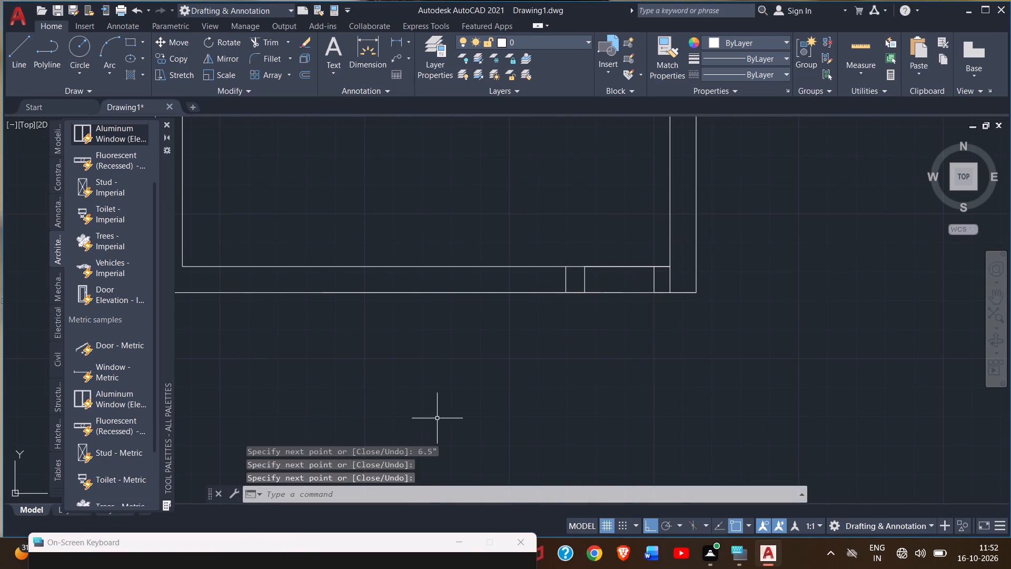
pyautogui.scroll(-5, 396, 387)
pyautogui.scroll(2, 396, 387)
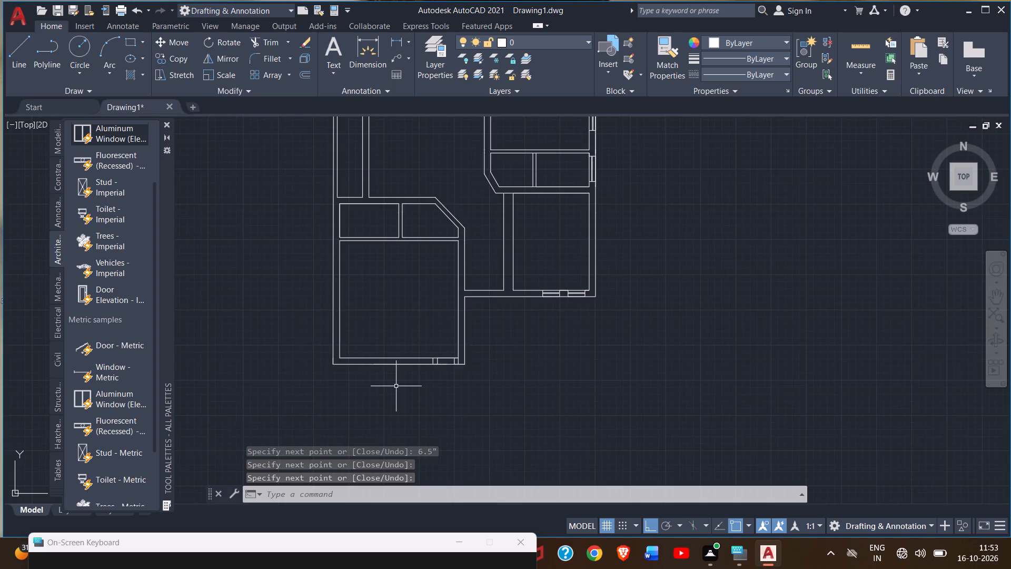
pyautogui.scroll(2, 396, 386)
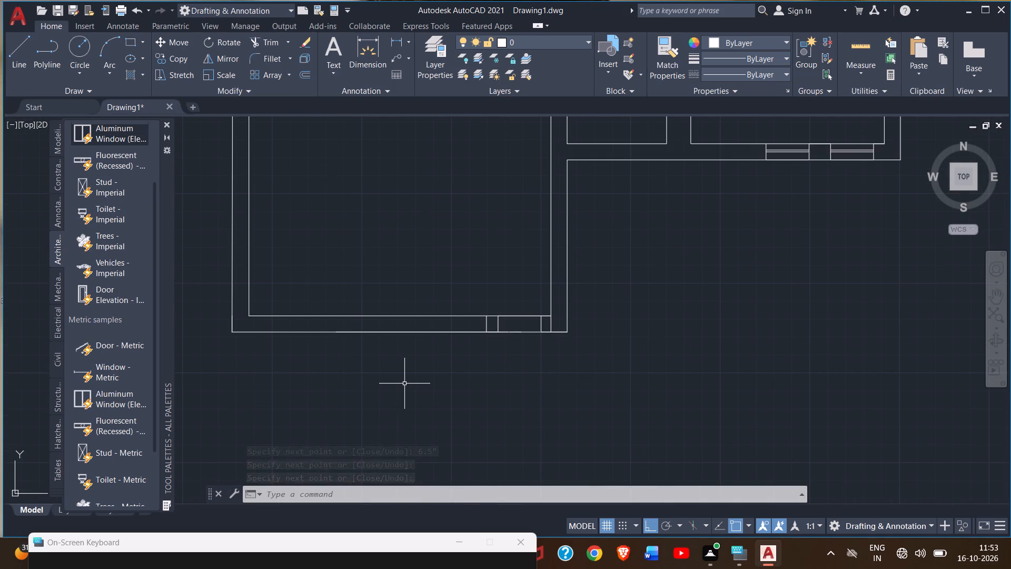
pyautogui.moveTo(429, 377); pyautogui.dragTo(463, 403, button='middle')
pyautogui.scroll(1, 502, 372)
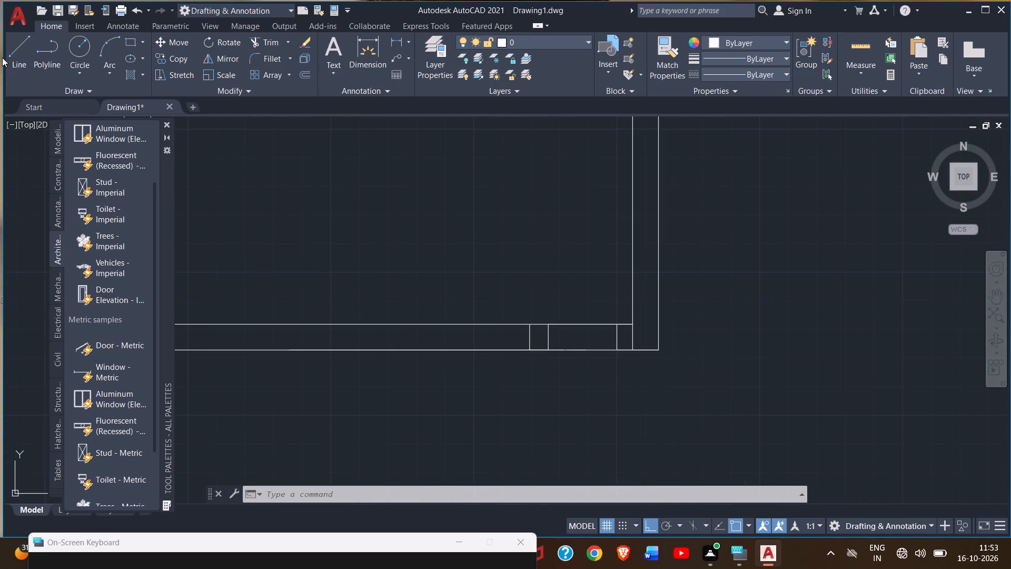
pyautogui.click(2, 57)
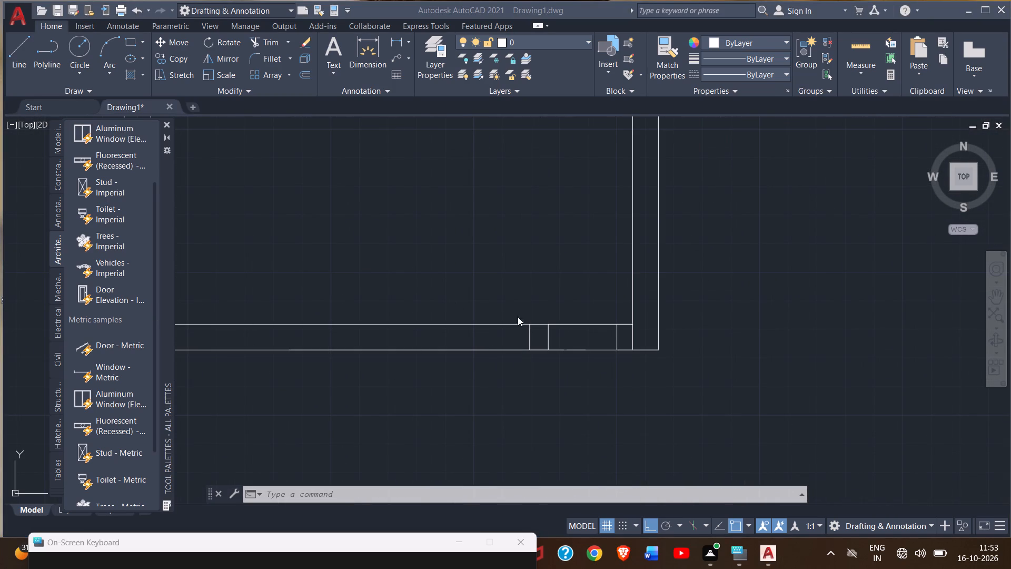
# Draw a line from the west pier edge's inner-face end, 8' westward along the inner face and down across the wall to the outer face.
pyautogui.doubleClick(24, 62)
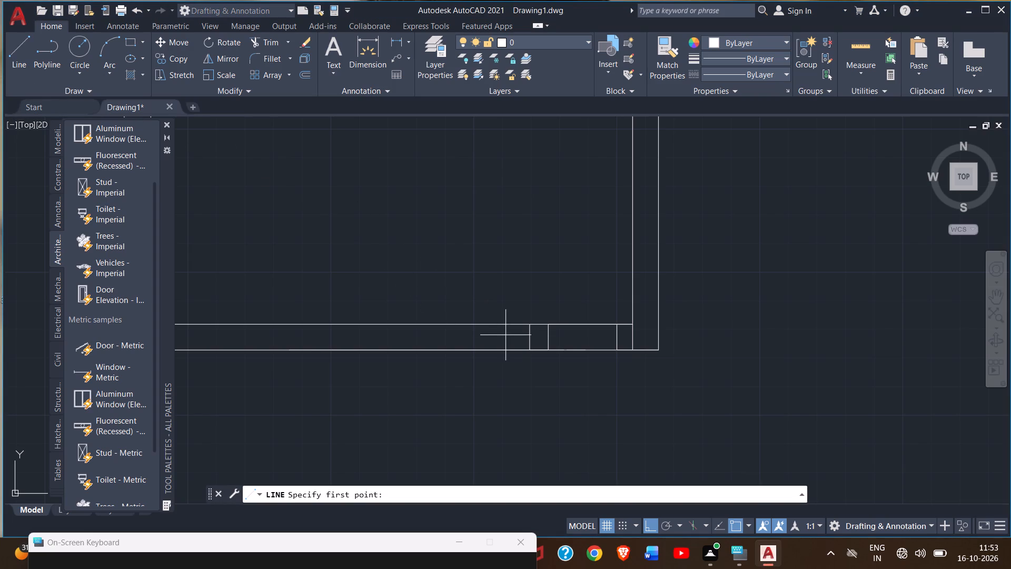
pyautogui.click(528, 324)
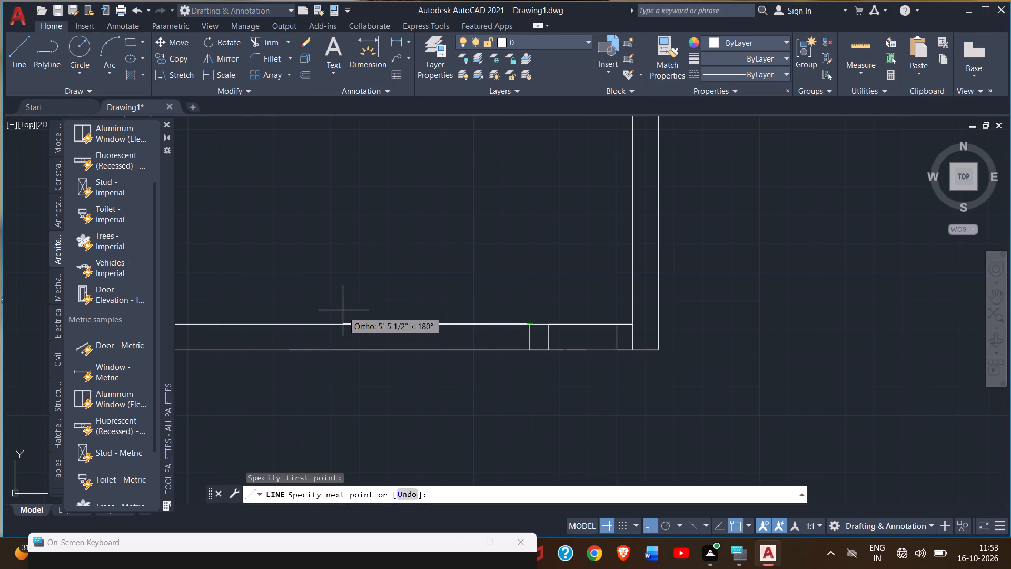
pyautogui.write("8'")
pyautogui.press('Return')
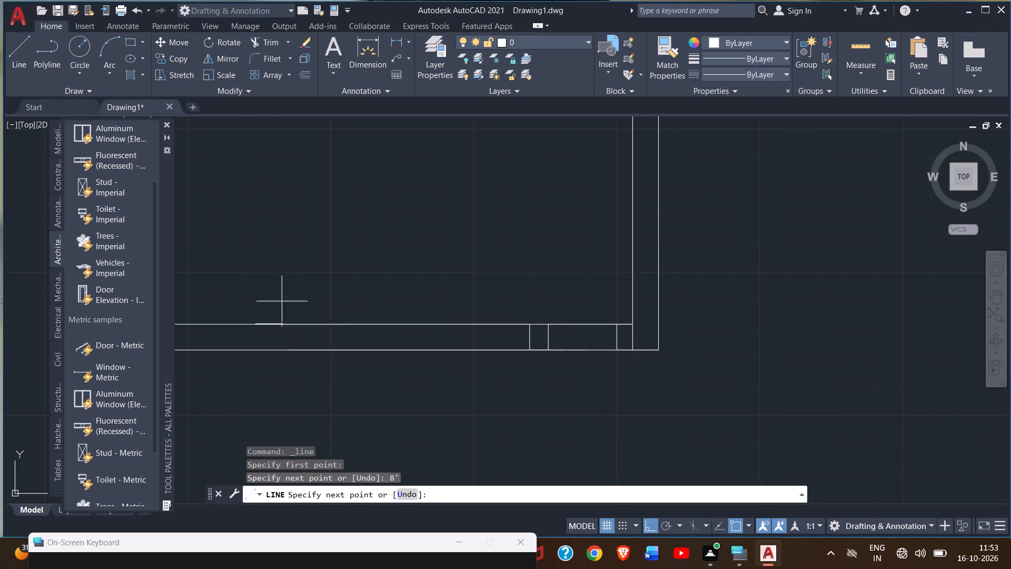
pyautogui.click(254, 352)
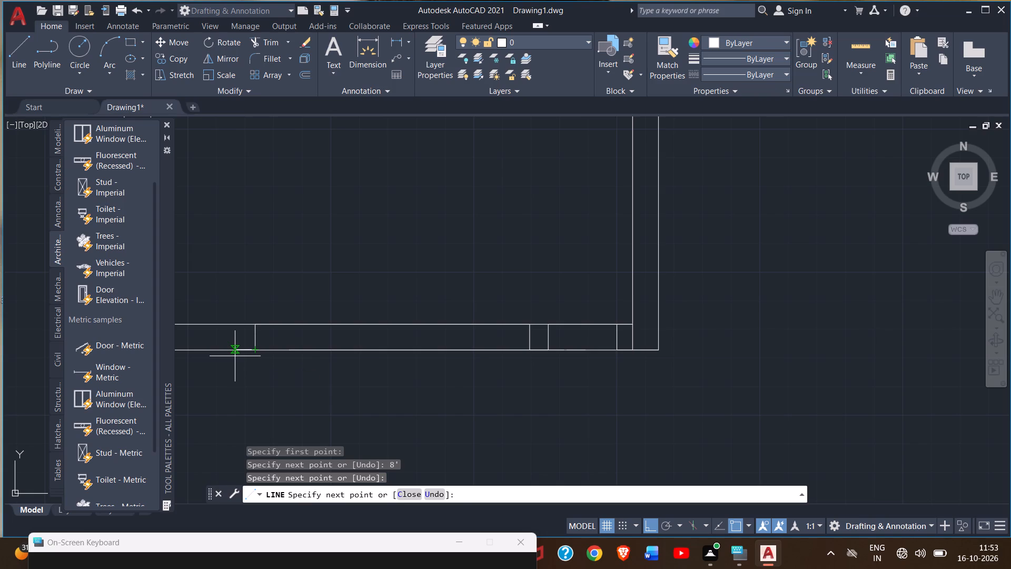
# Continue the line 6.5" westward along the outer face and back up across the wall to the inner face.
pyautogui.write('6.5')
pyautogui.hotkey('shift', '"')
pyautogui.press('Return')
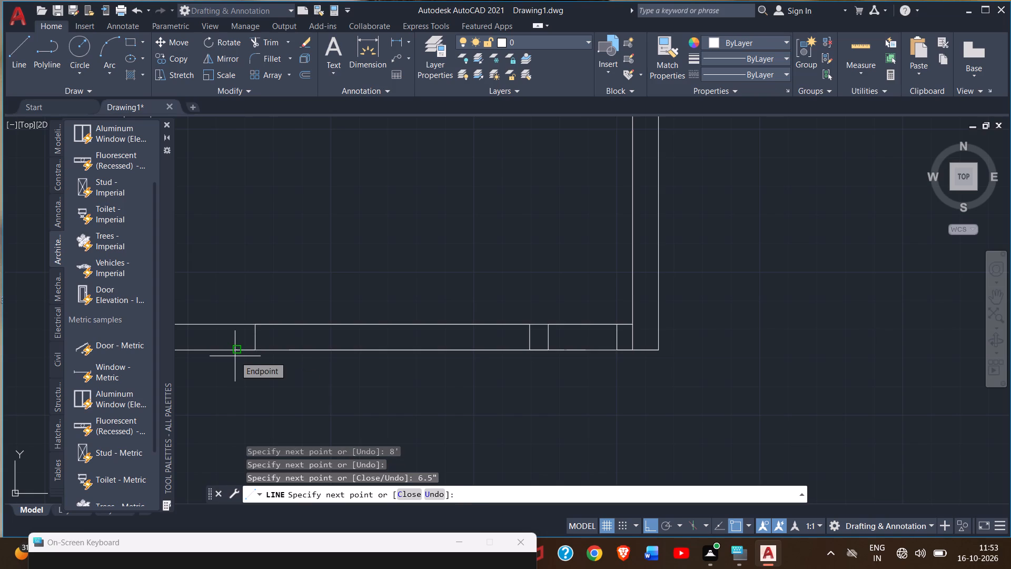
pyautogui.click(234, 325)
# Continue the line 2' westward along the inner face and down across the wall to the outer face.
pyautogui.scroll(-1, 214, 313)
pyautogui.moveTo(214, 313); pyautogui.dragTo(325, 316, button='middle')
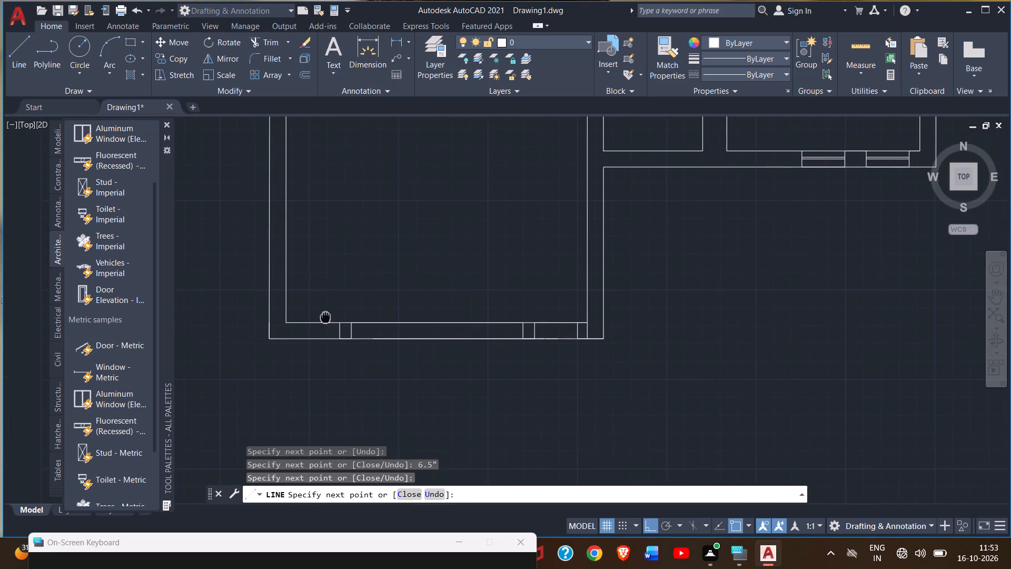
pyautogui.moveTo(325, 316); pyautogui.dragTo(325, 317, button='middle')
pyautogui.scroll(3, 315, 331)
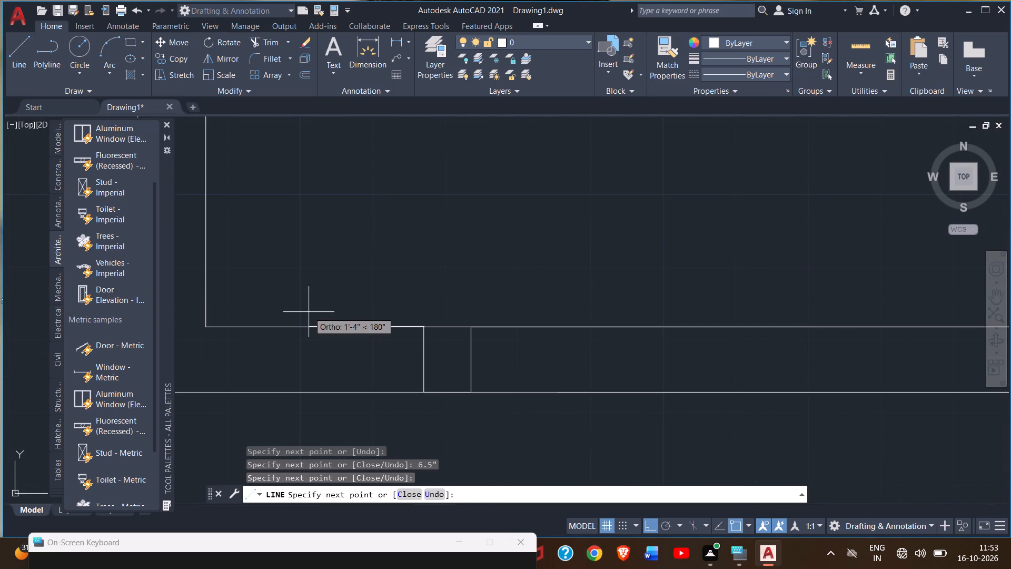
pyautogui.press('2')
pyautogui.press("'")
pyautogui.press('Return')
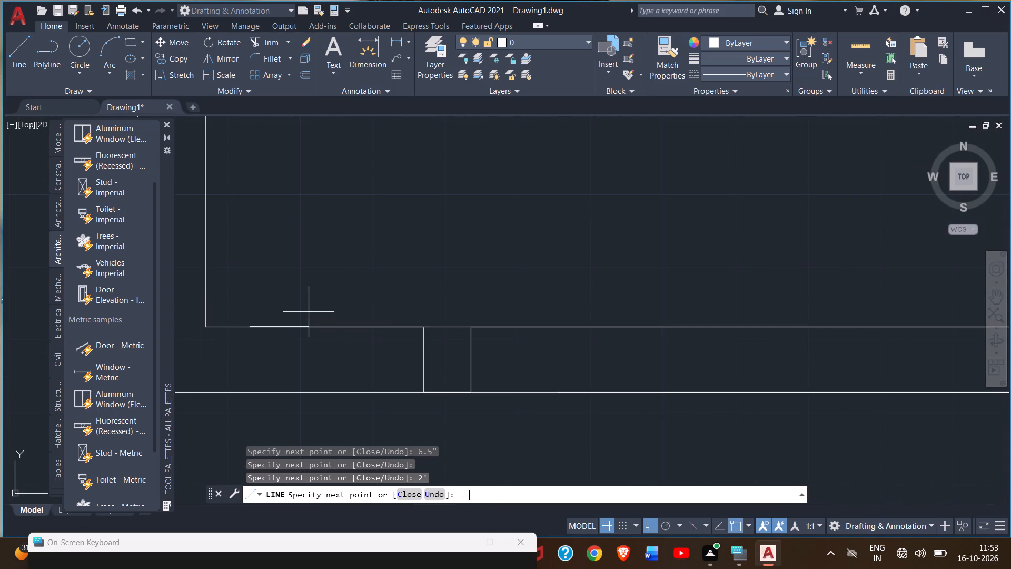
pyautogui.click(249, 390)
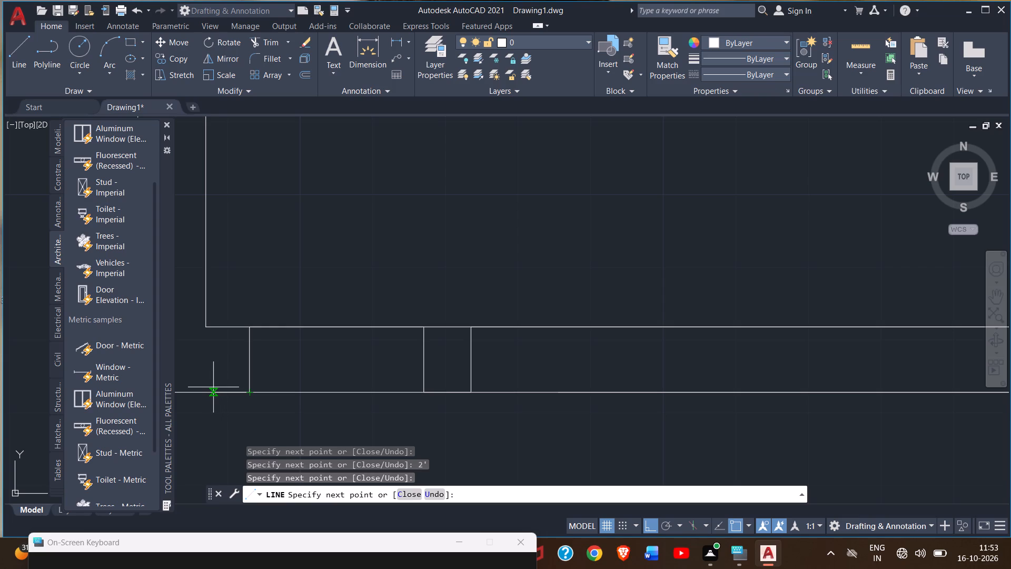
# Continue the line 6.5" westward along the outer face and end it there.
pyautogui.write('6.5')
pyautogui.hotkey('shift', '"')
pyautogui.press('Return')
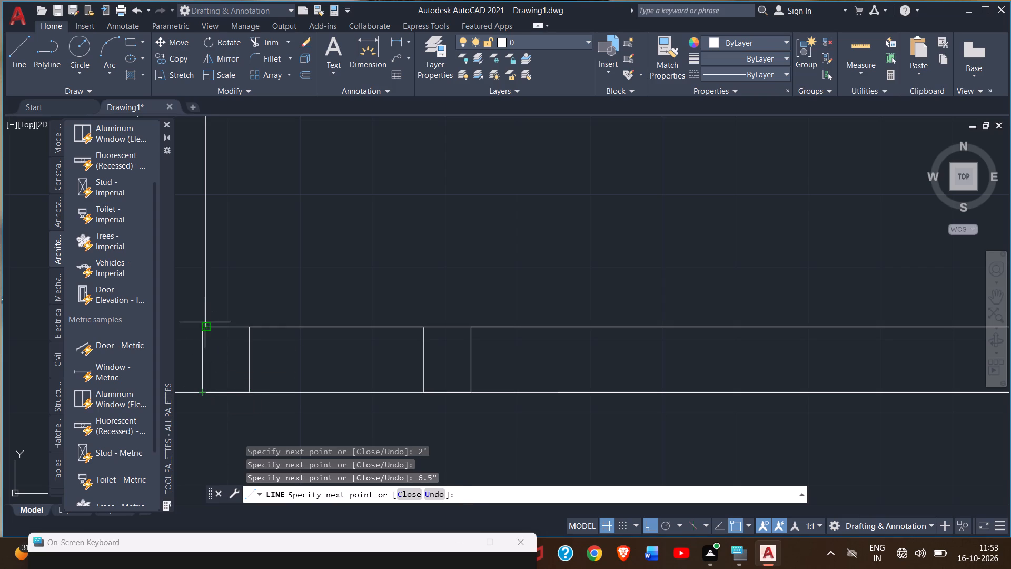
pyautogui.scroll(3, 205, 322)
pyautogui.rightClick(185, 368)
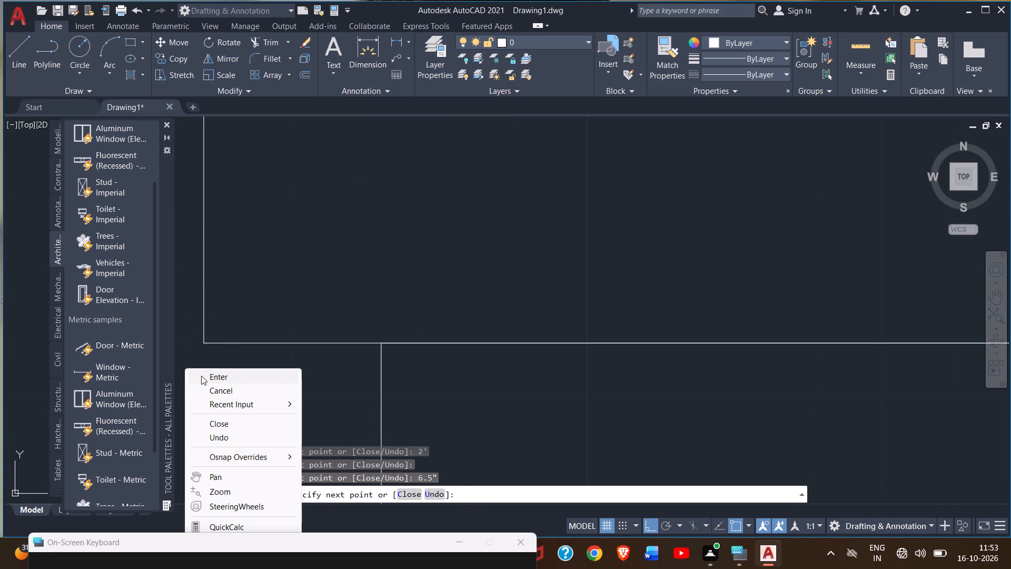
pyautogui.click(203, 377)
# Draw a line from the room's inner southwest corner straight down across the bottom wall to the outer face.
pyautogui.click(16, 55)
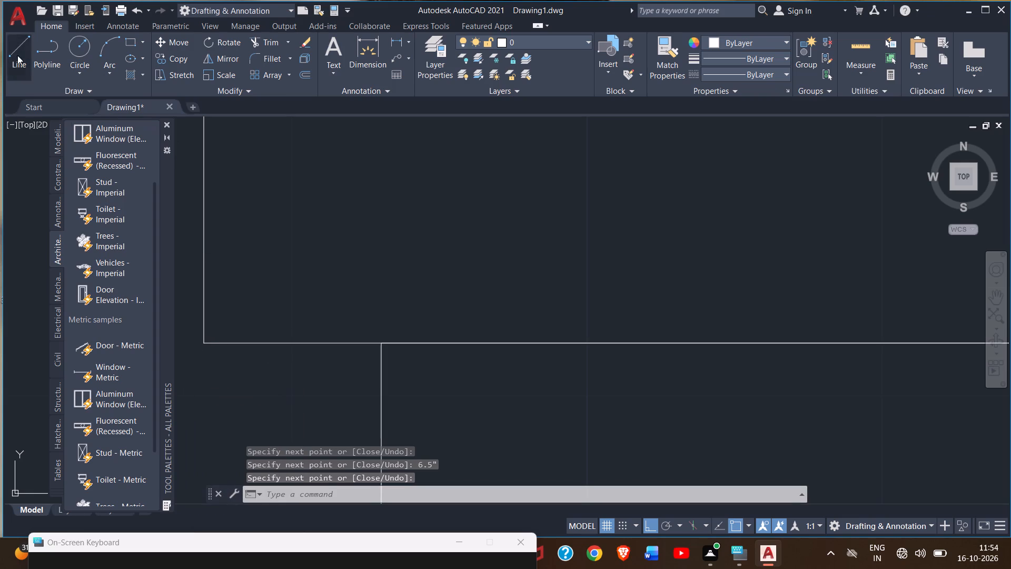
pyautogui.click(205, 345)
pyautogui.scroll(-2, 212, 403)
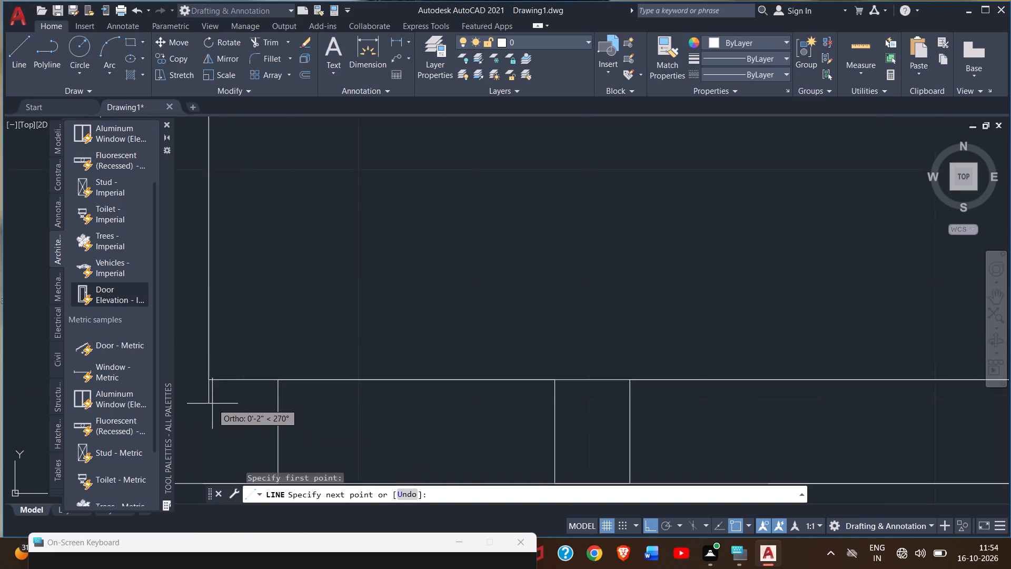
pyautogui.moveTo(212, 404); pyautogui.dragTo(232, 355, button='middle')
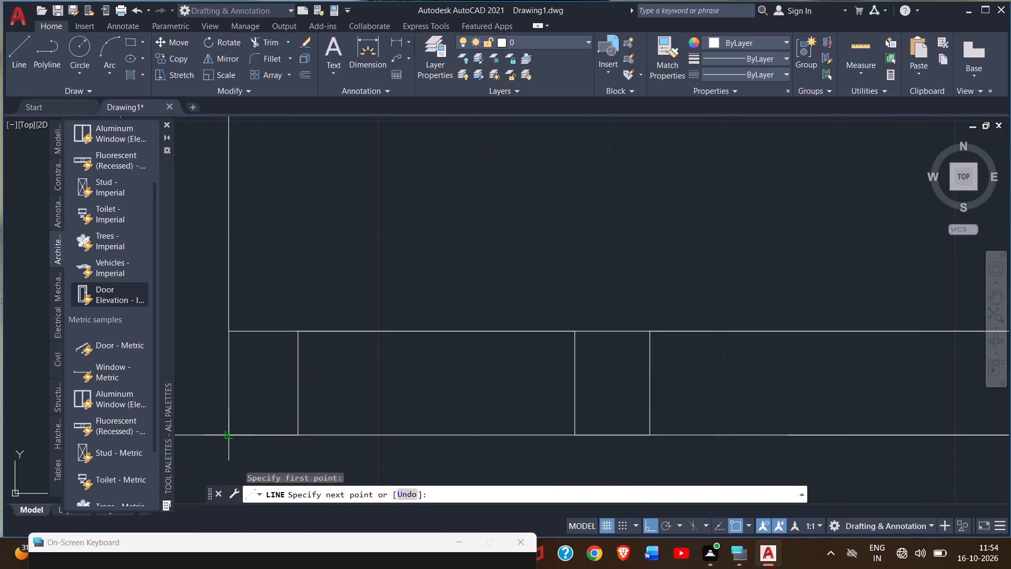
pyautogui.doubleClick(229, 431)
pyautogui.rightClick(231, 427)
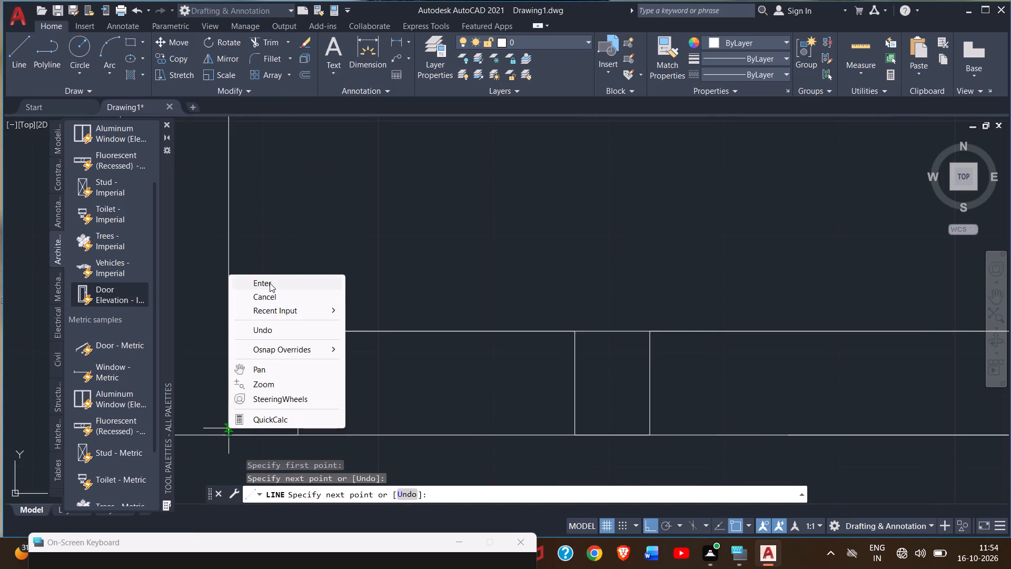
pyautogui.click(270, 283)
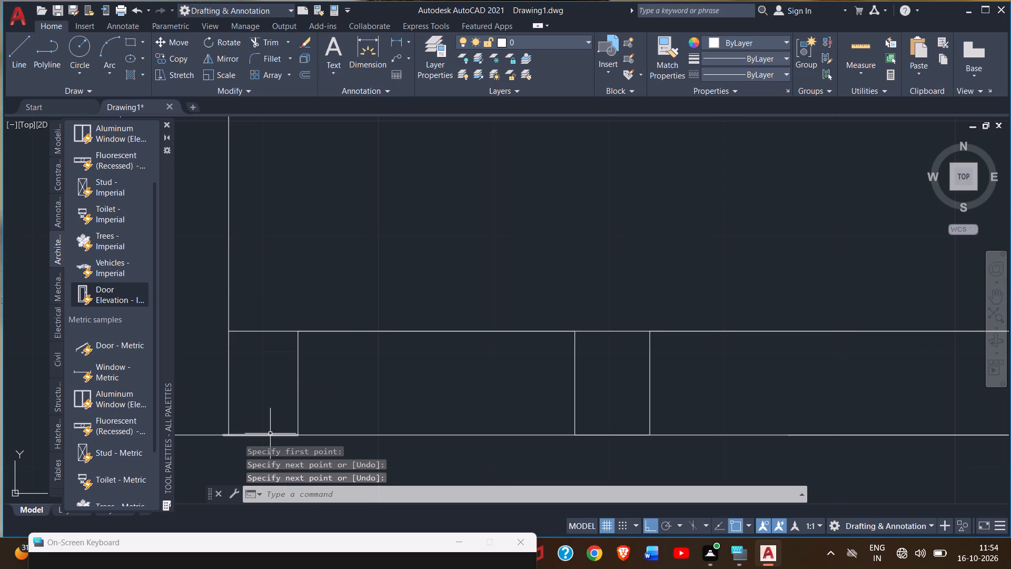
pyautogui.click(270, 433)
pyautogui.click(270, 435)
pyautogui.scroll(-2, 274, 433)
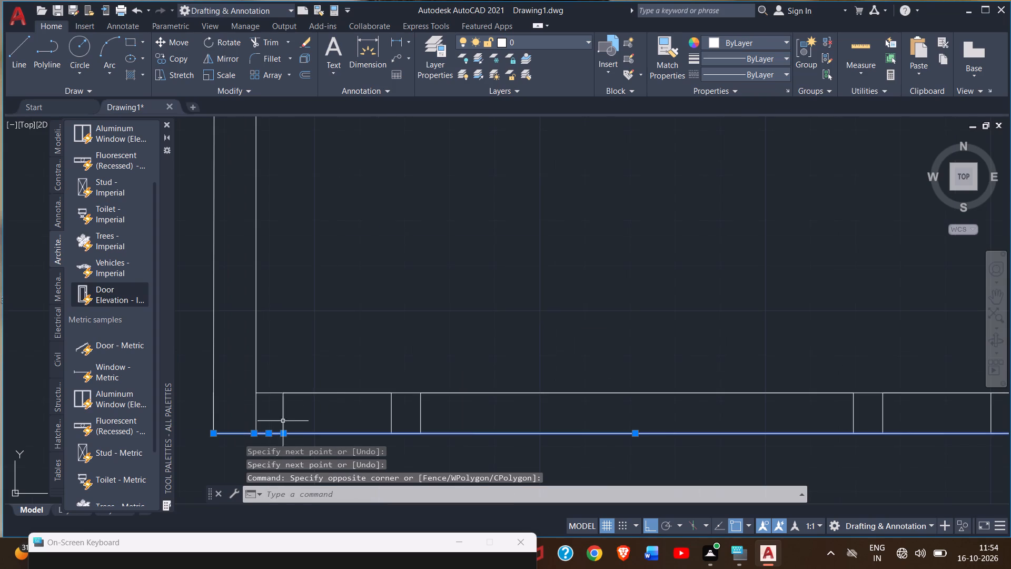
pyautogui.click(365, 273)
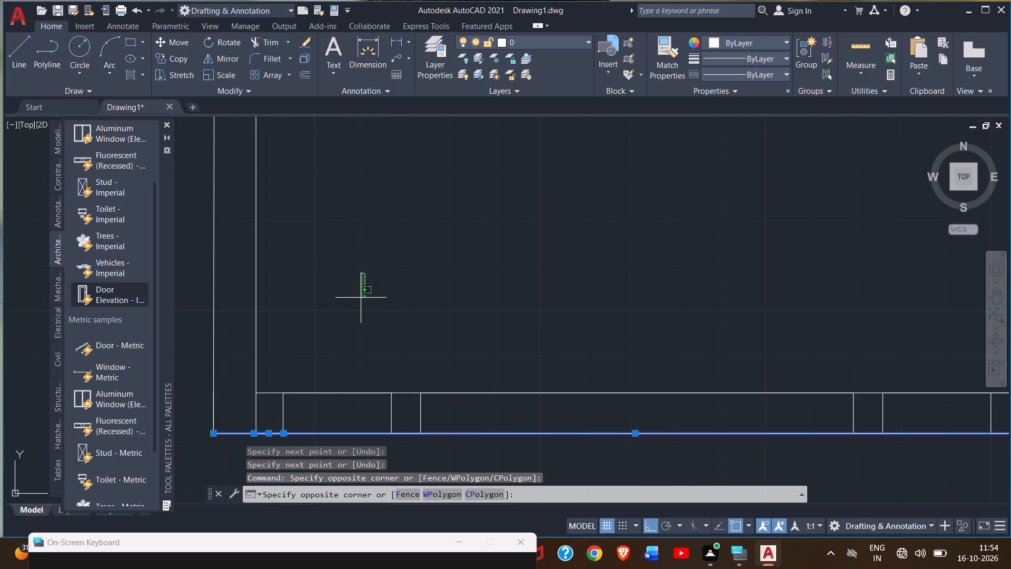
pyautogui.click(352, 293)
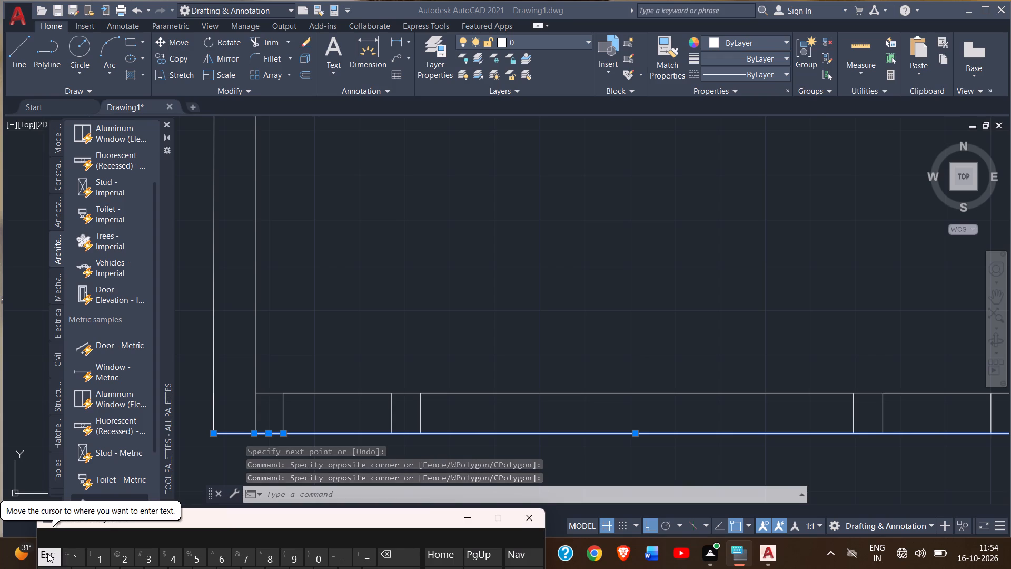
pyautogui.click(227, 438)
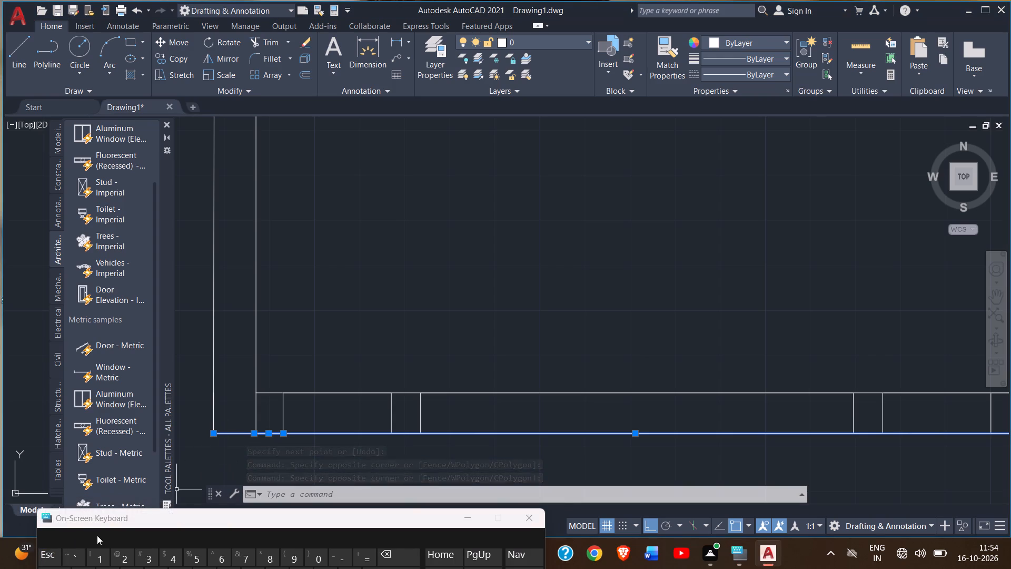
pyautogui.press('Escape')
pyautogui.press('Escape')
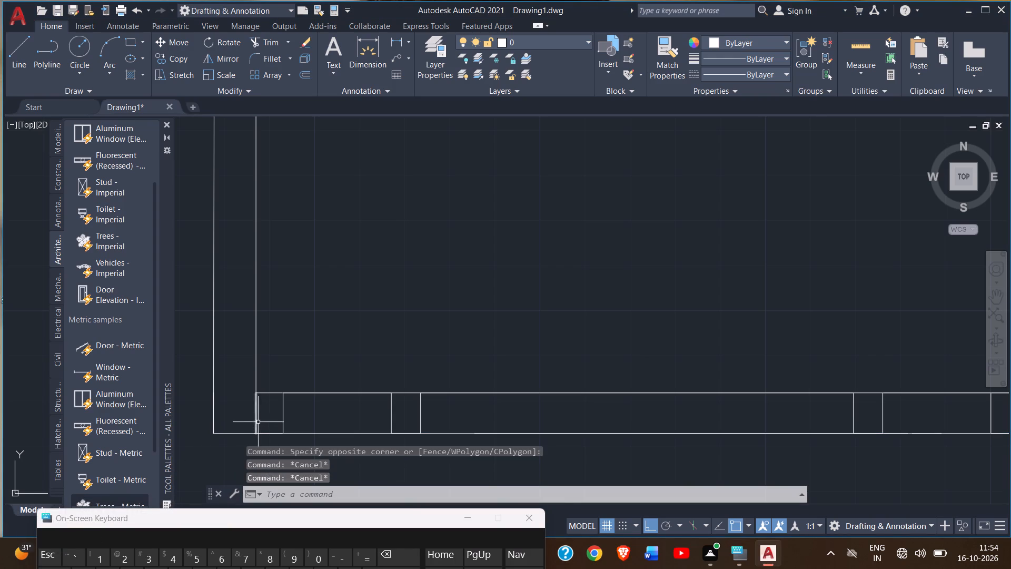
# Draw a horizontal centre line across the 8' middle opening, between the midpoints of its two side lines.
pyautogui.scroll(1, 260, 418)
pyautogui.scroll(-2, 260, 418)
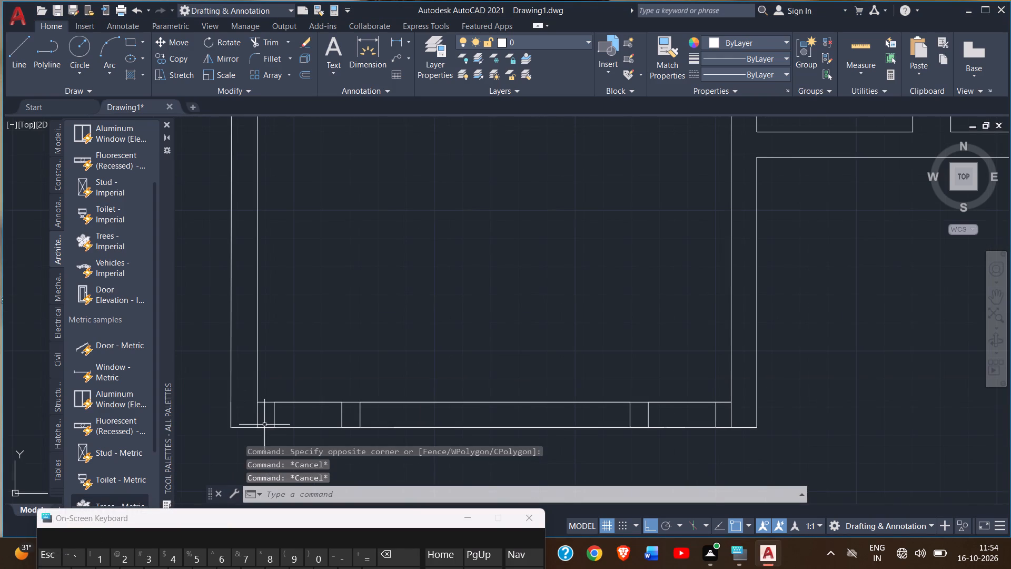
pyautogui.scroll(-2, 264, 425)
pyautogui.moveTo(295, 393); pyautogui.dragTo(316, 425, button='middle')
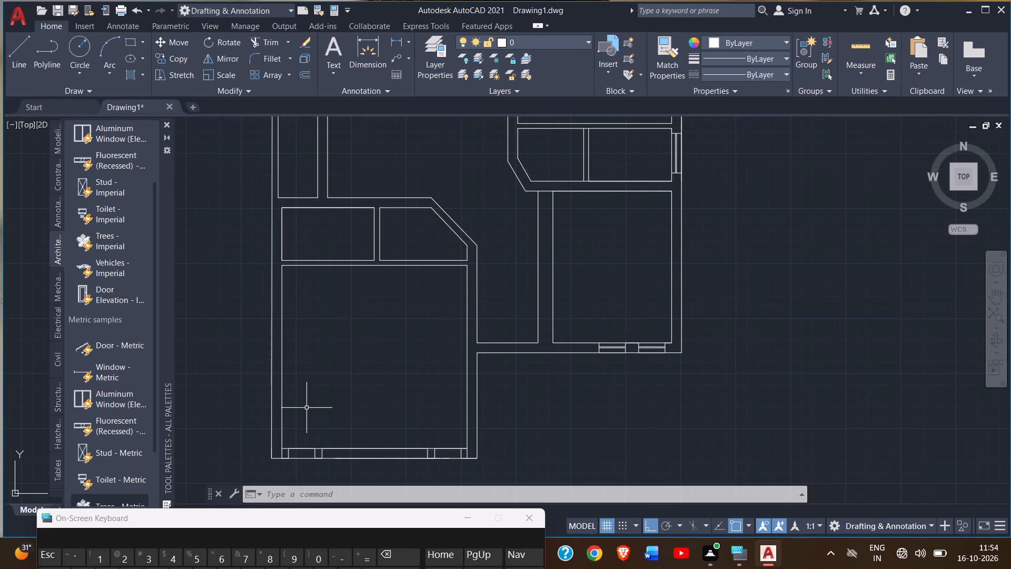
pyautogui.click(17, 62)
pyautogui.moveTo(305, 449); pyautogui.dragTo(310, 358, button='middle')
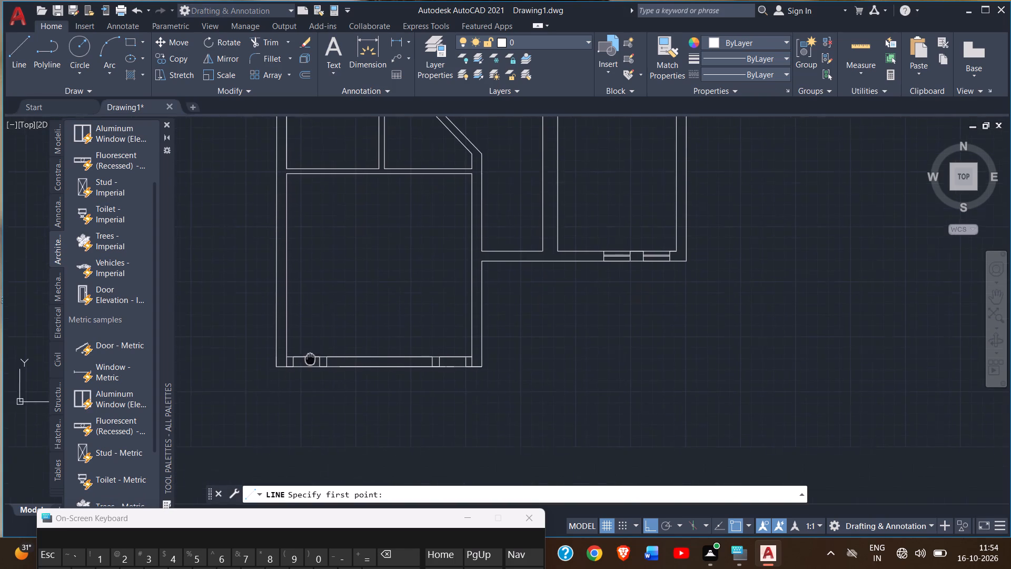
pyautogui.moveTo(310, 358); pyautogui.dragTo(311, 357, button='middle')
pyautogui.scroll(3, 318, 359)
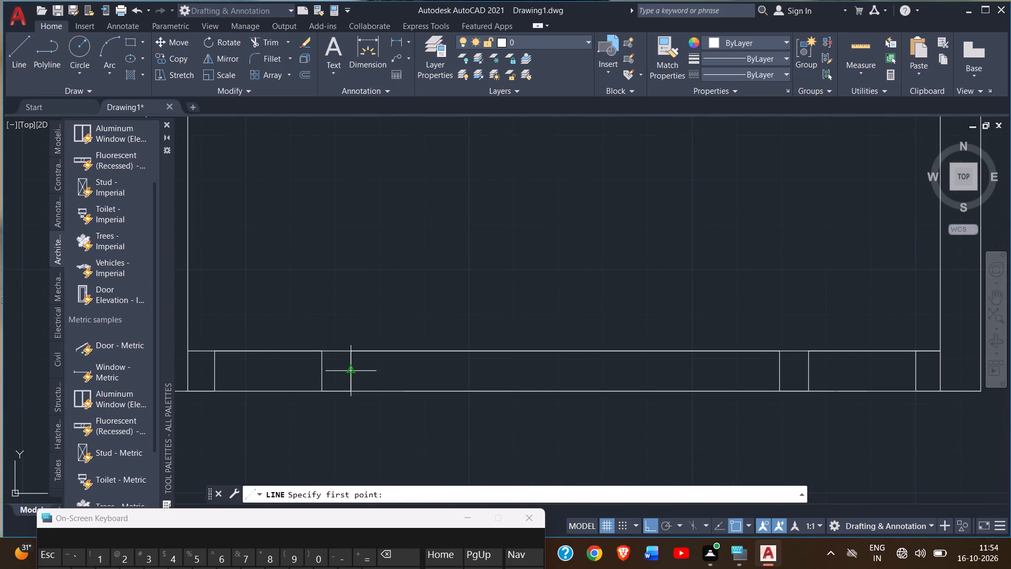
pyautogui.click(352, 370)
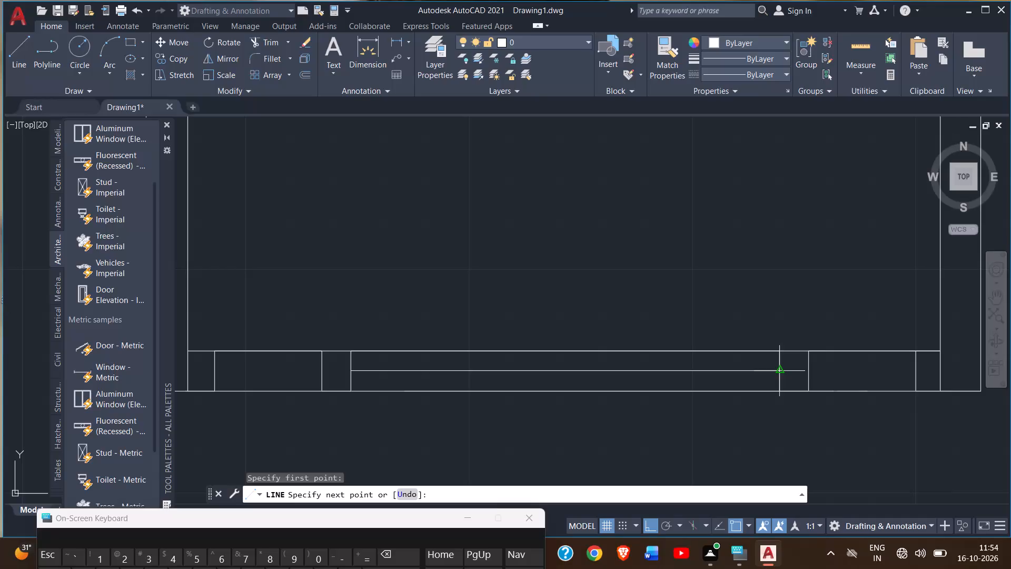
pyautogui.click(780, 371)
pyautogui.rightClick(782, 371)
pyautogui.click(797, 374)
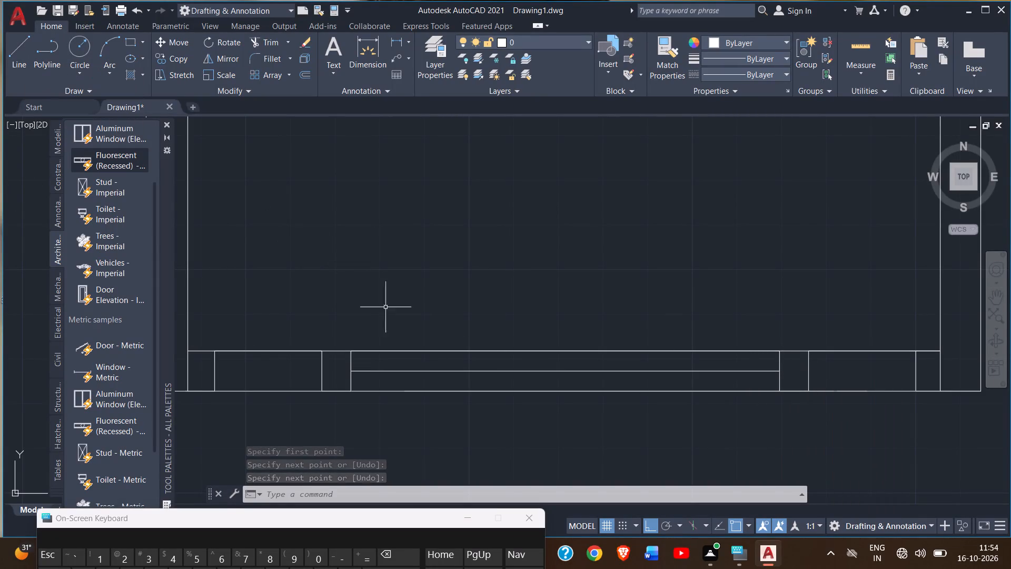
# Offset the 8' opening's centre line 1" toward the wall's outer face.
pyautogui.click(439, 372)
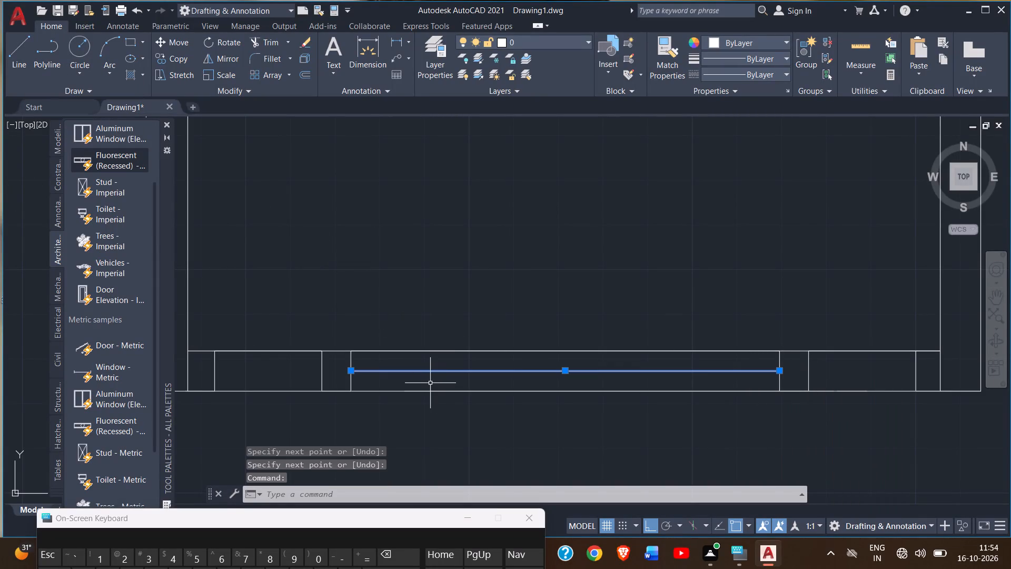
pyautogui.write('ofgf')
pyautogui.press('BackSpace')
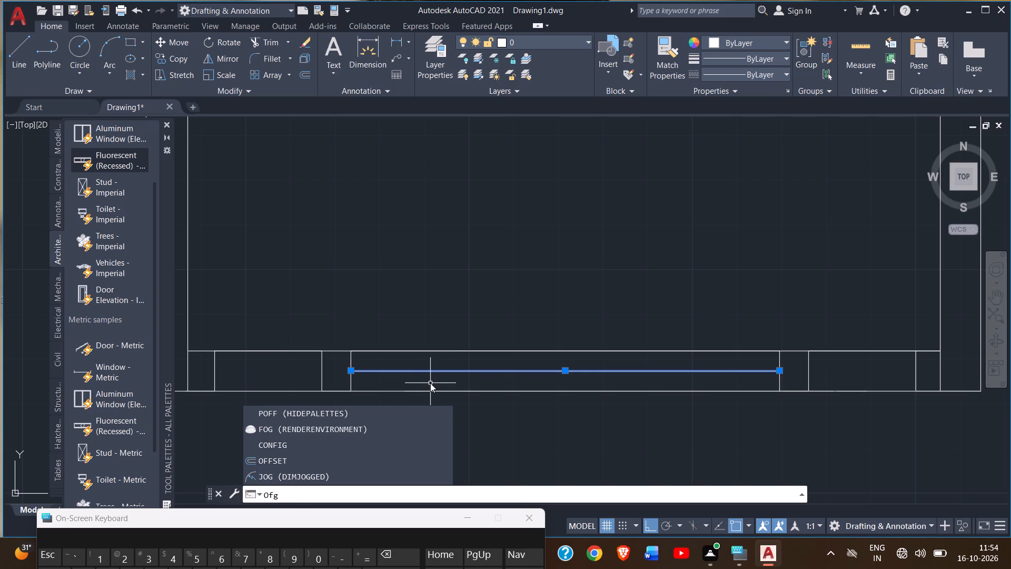
pyautogui.press('BackSpace')
pyautogui.press('f')
pyautogui.press('Return')
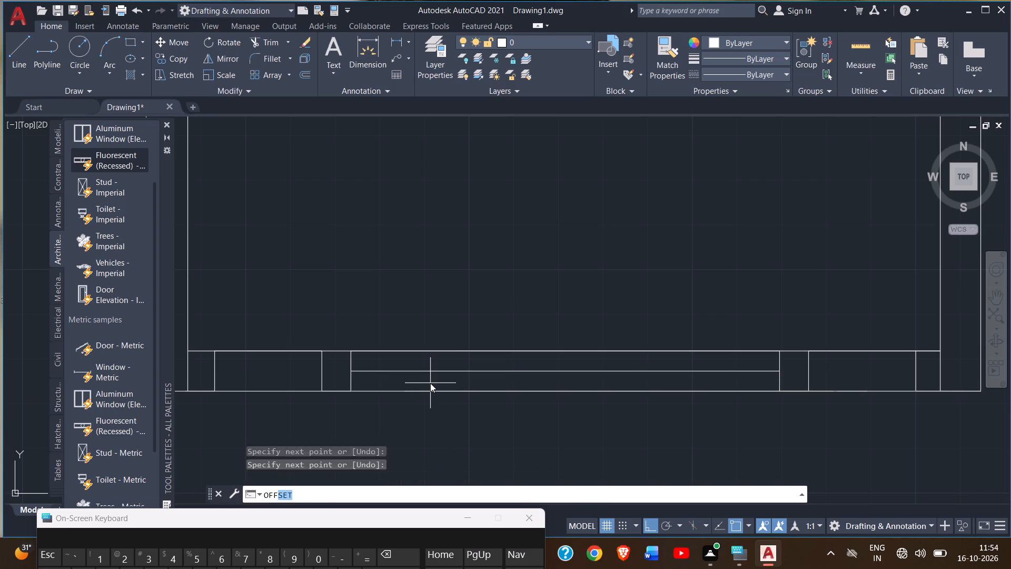
pyautogui.press('1')
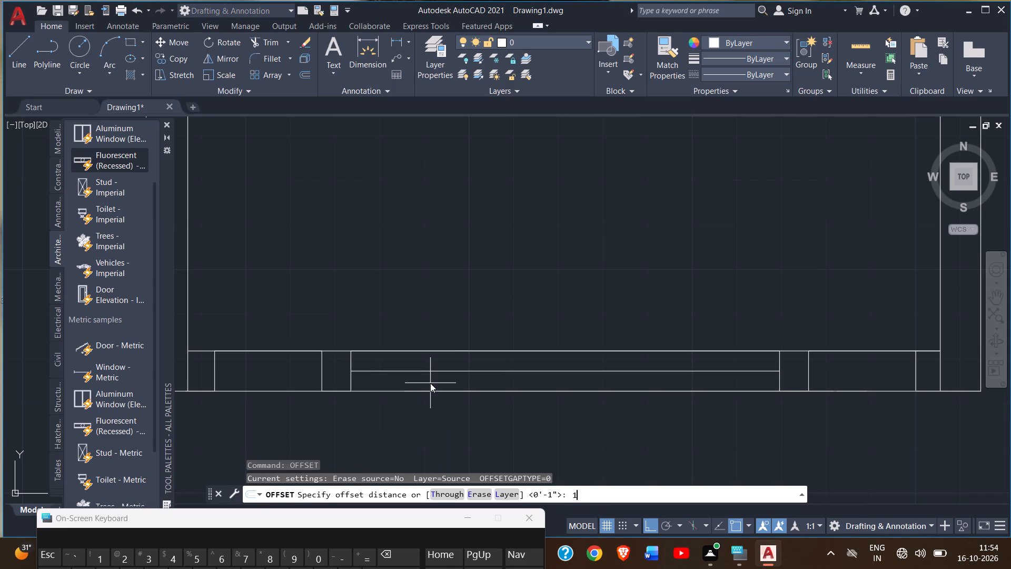
pyautogui.hotkey('shift', '"')
pyautogui.press('Return')
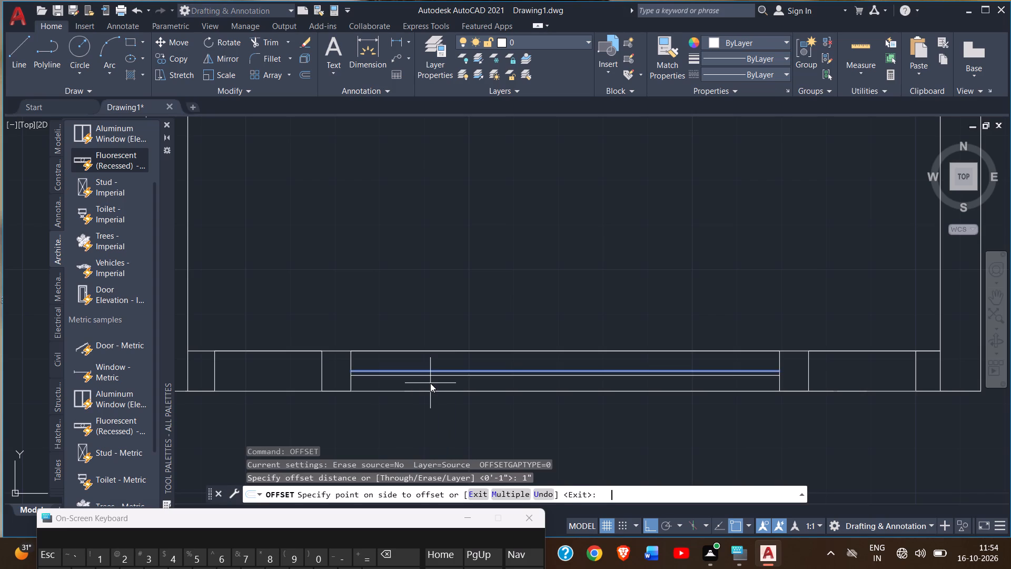
pyautogui.scroll(2, 395, 378)
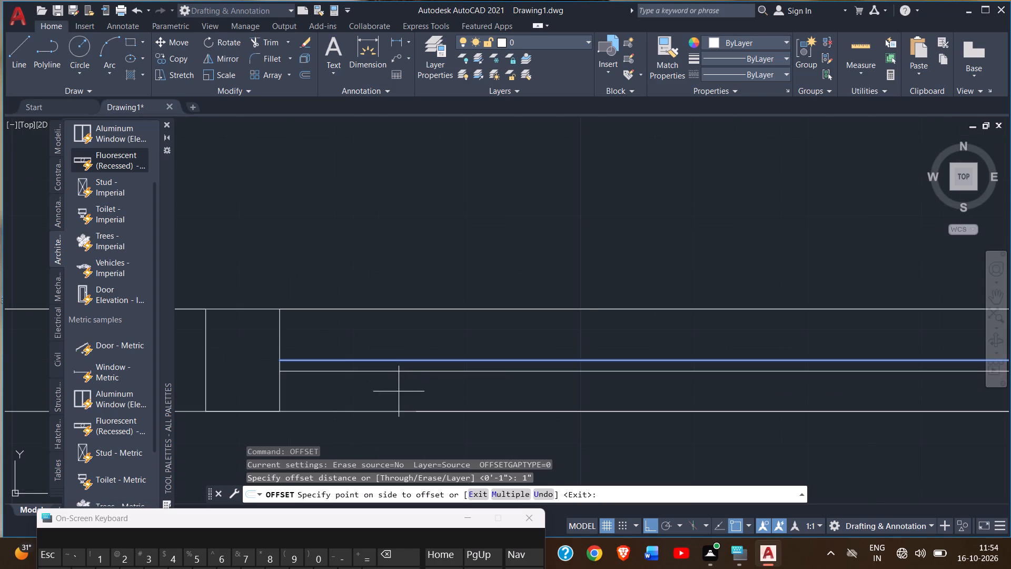
pyautogui.click(399, 391)
pyautogui.scroll(-5, 399, 391)
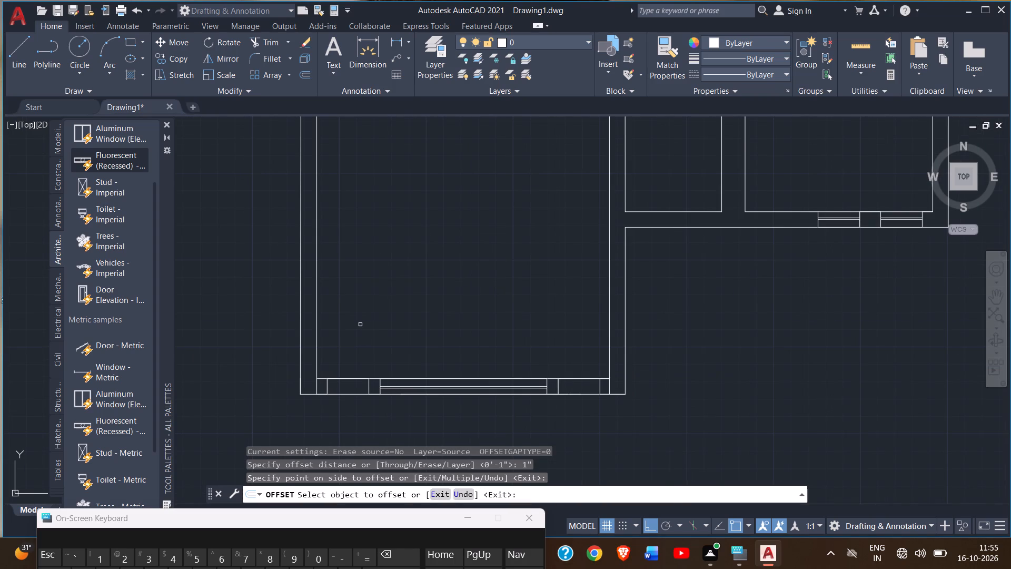
# Draw a line from the inner northwest corner of the small room above the lower-left room straight up across its top wall.
pyautogui.scroll(-1, 361, 325)
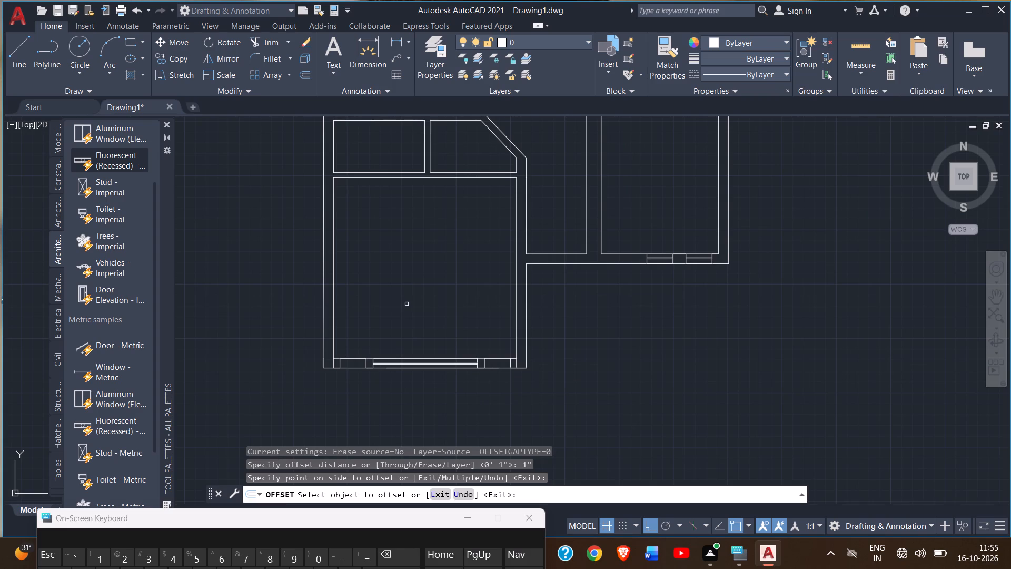
pyautogui.moveTo(407, 274); pyautogui.dragTo(436, 387, button='middle')
pyautogui.rightClick(240, 289)
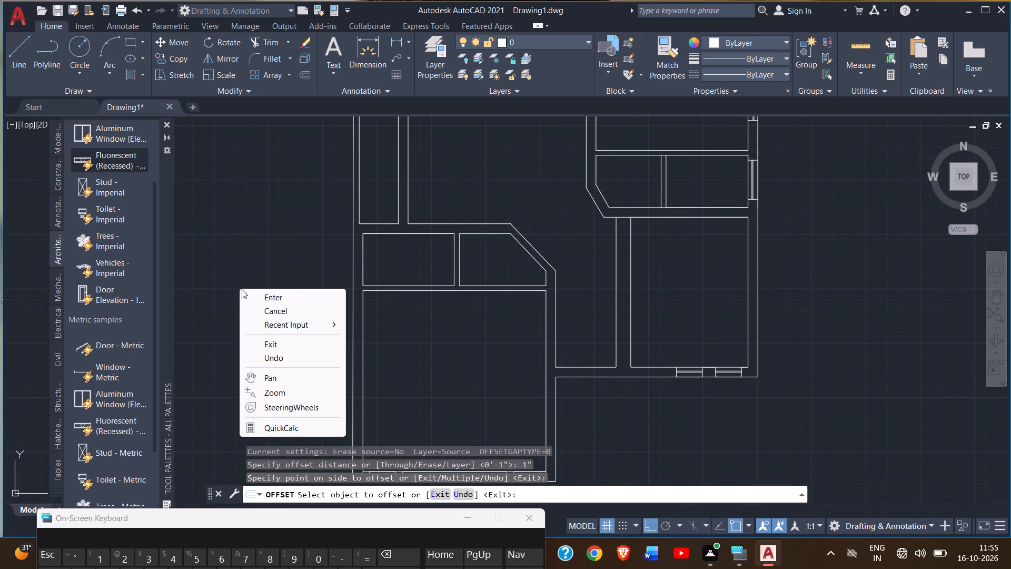
pyautogui.click(247, 298)
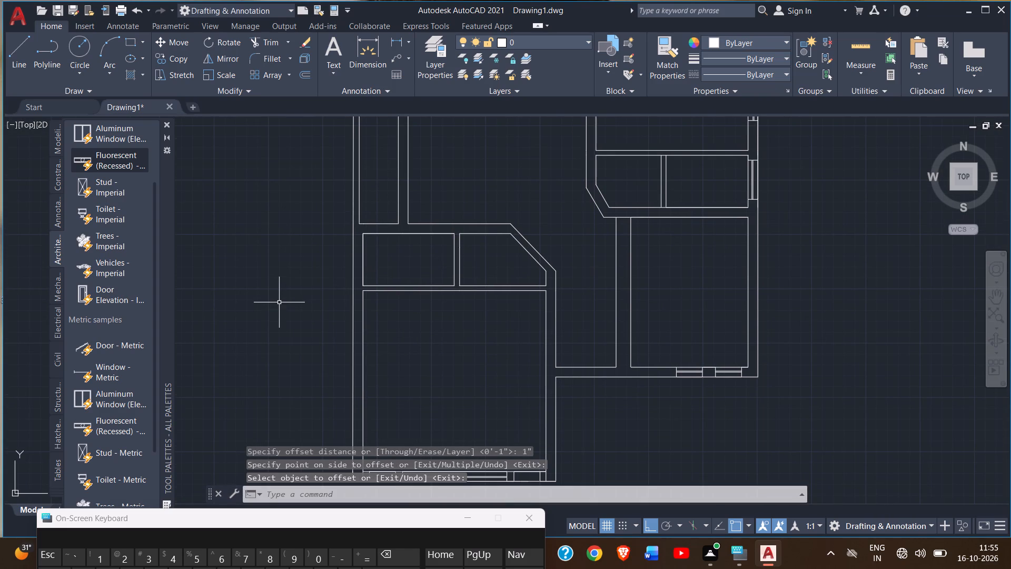
pyautogui.click(16, 45)
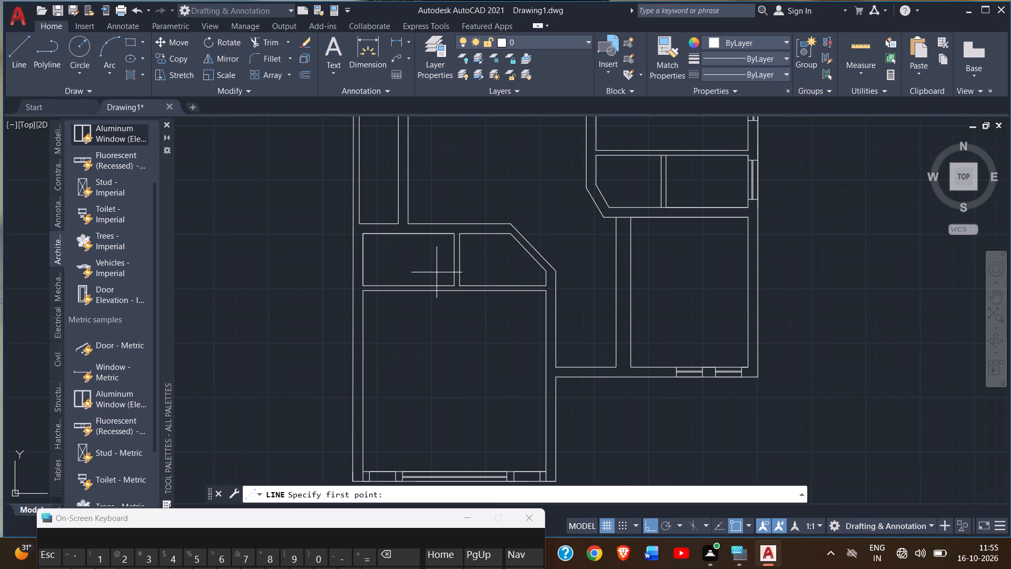
pyautogui.scroll(1, 386, 231)
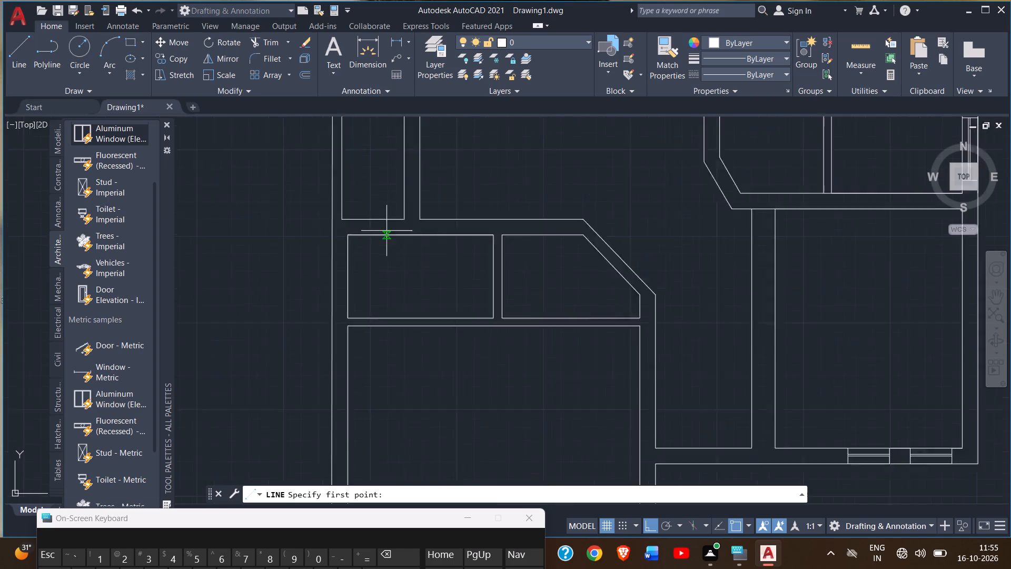
pyautogui.scroll(1, 386, 231)
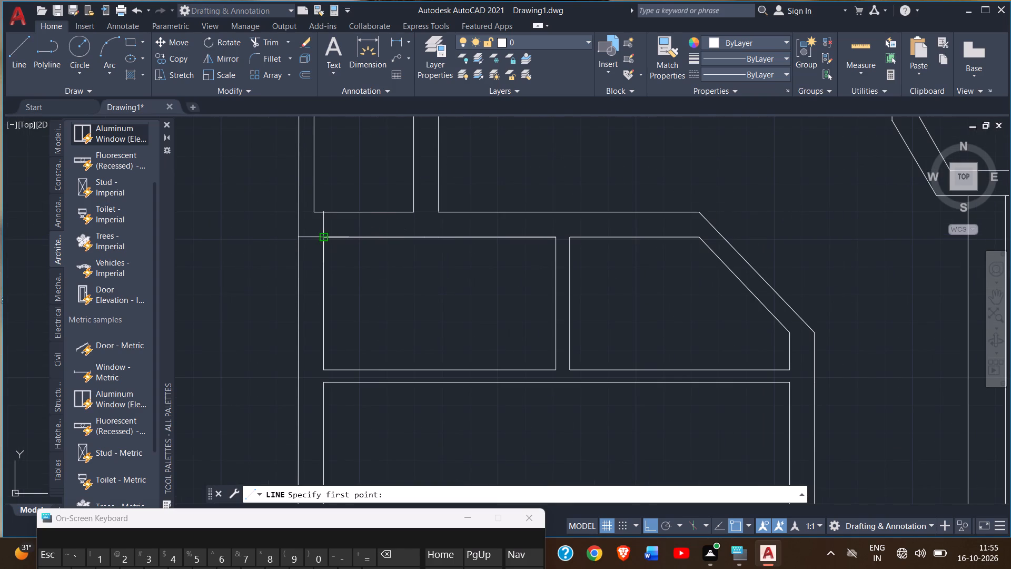
pyautogui.click(322, 237)
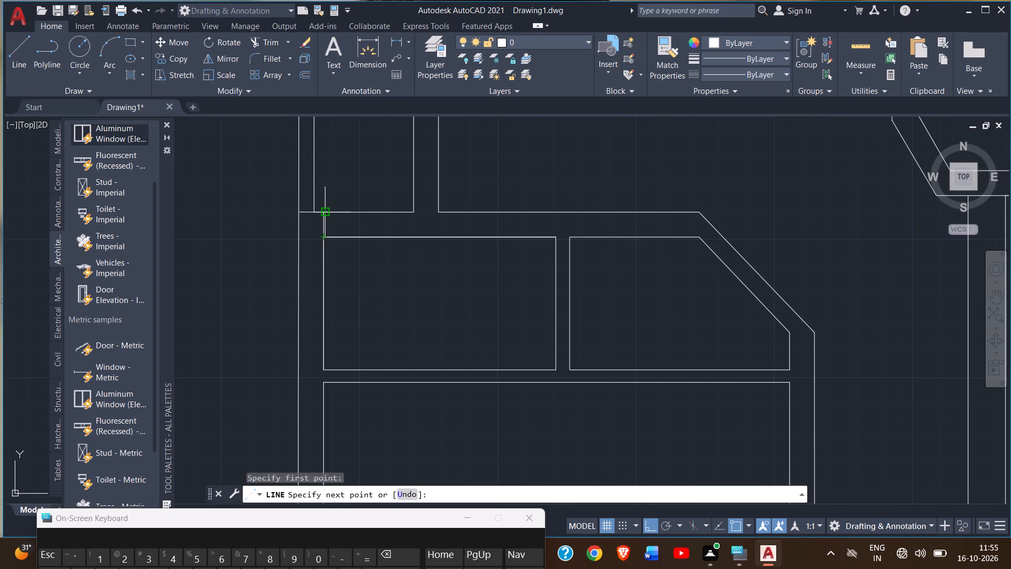
pyautogui.click(325, 212)
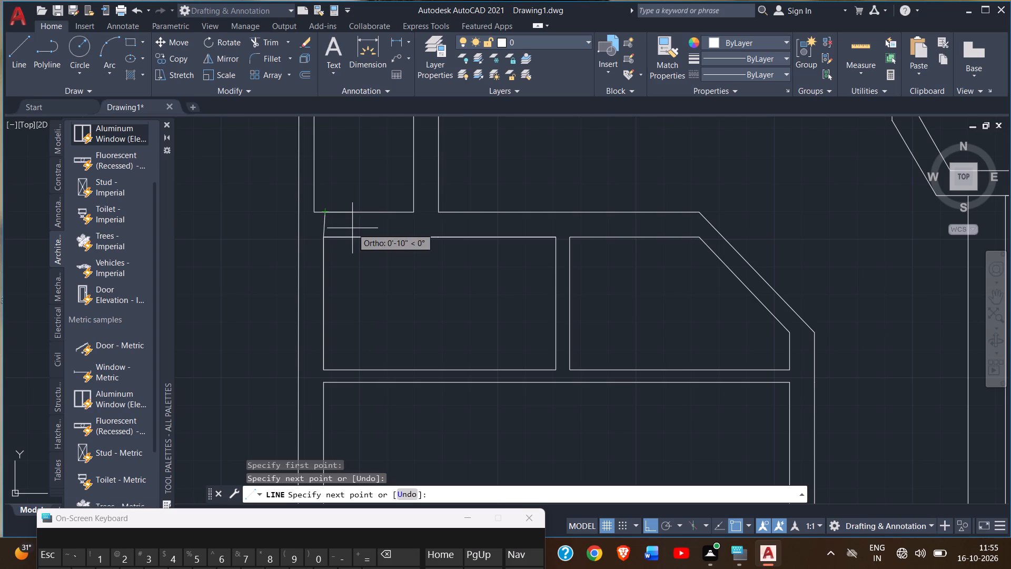
pyautogui.hotkey('ctrl', 'z')
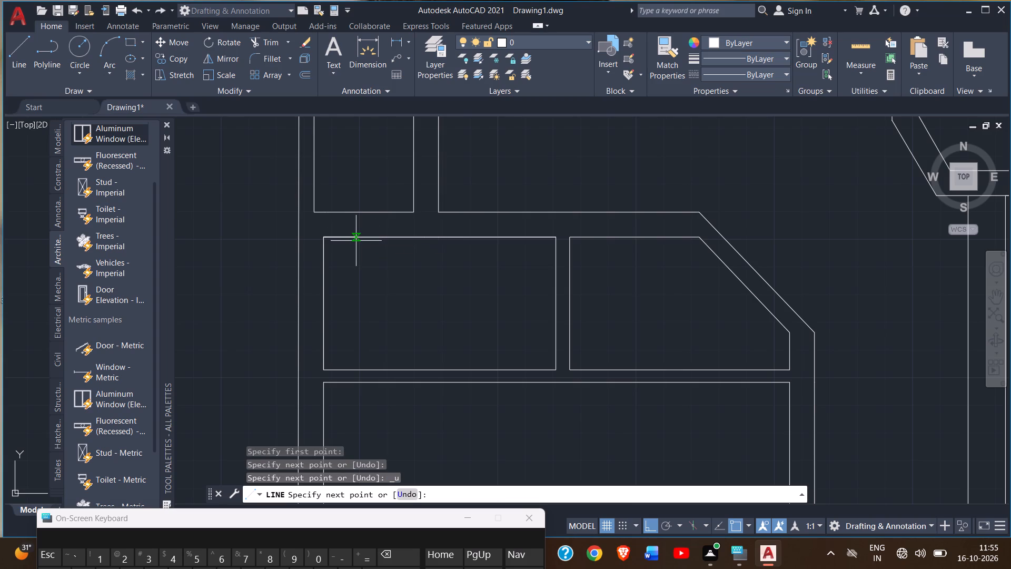
pyautogui.scroll(2, 323, 245)
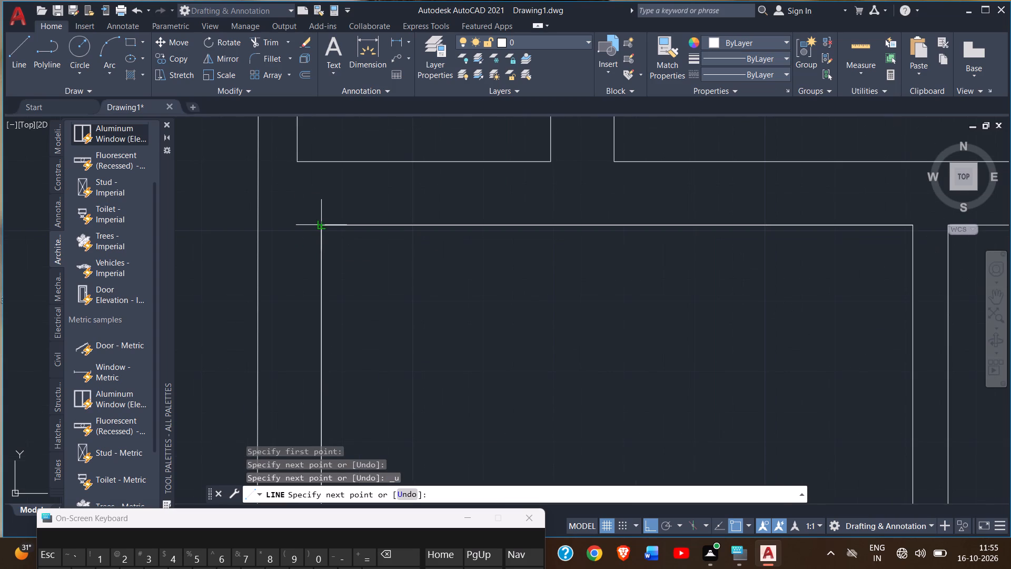
pyautogui.click(322, 226)
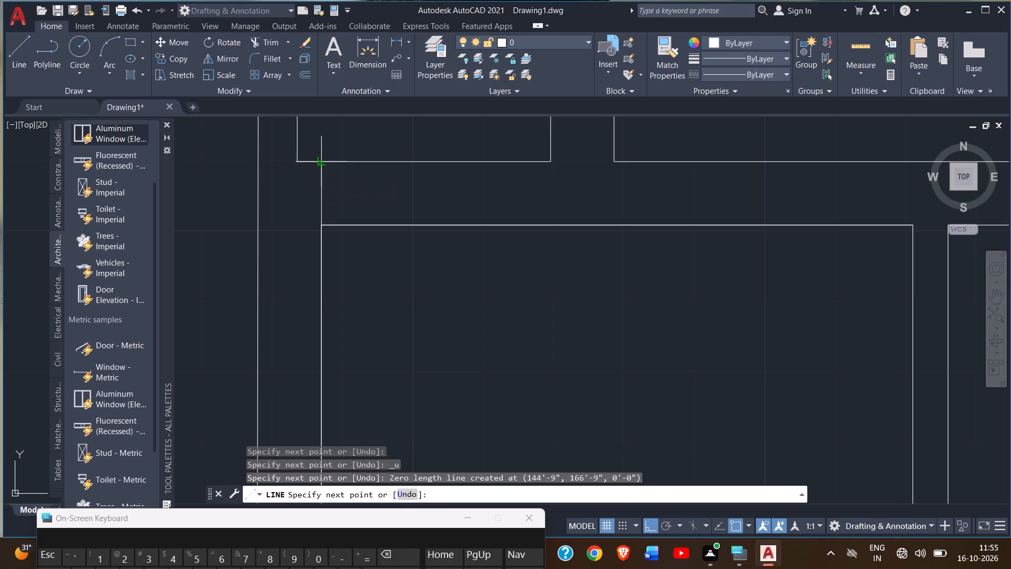
pyautogui.click(320, 161)
pyautogui.rightClick(332, 186)
pyautogui.click(348, 194)
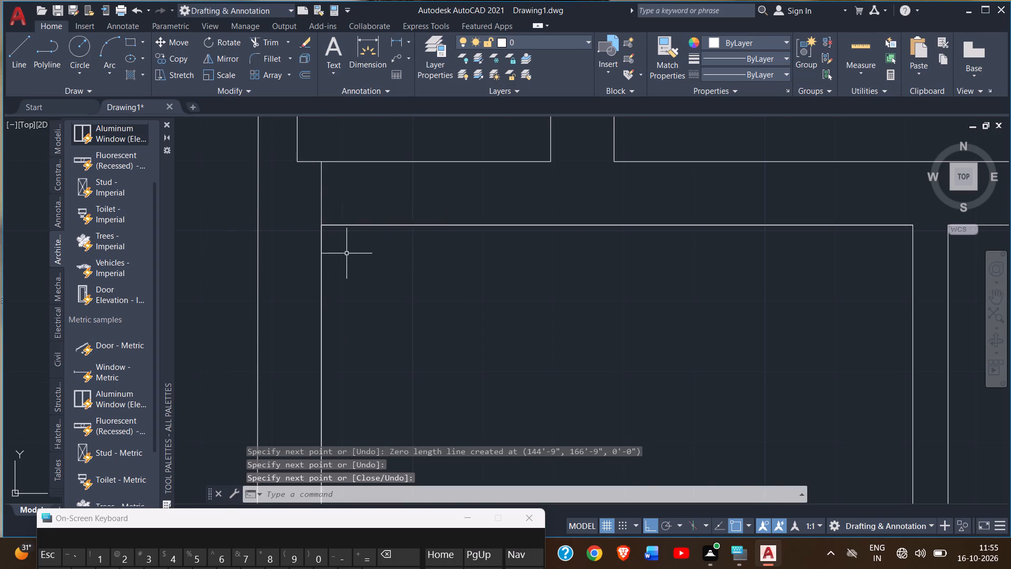
# From that line's top end, outline a window opening in the wall just to the east, with two side lines crossing the wall.
pyautogui.scroll(-3, 346, 254)
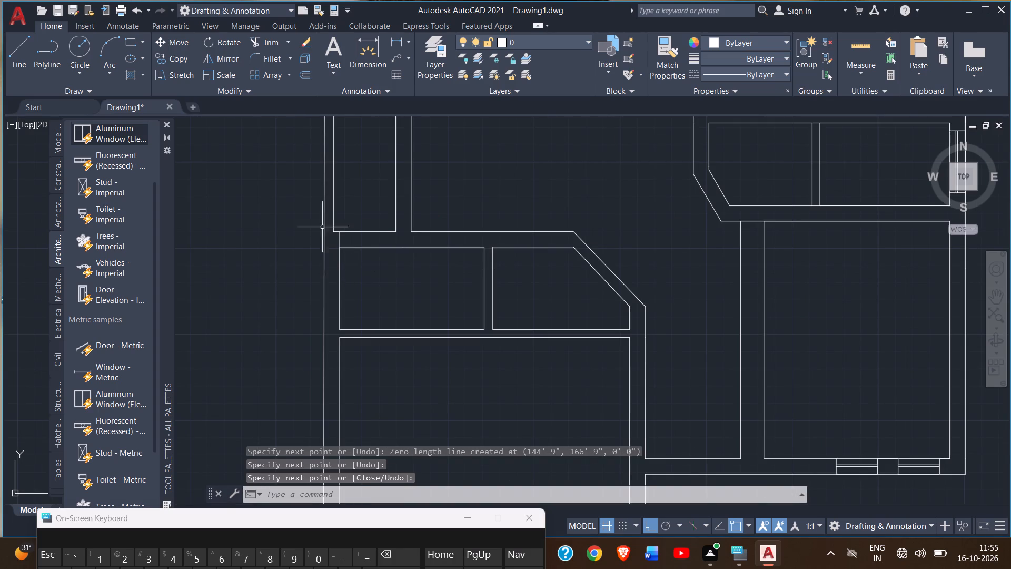
pyautogui.click(24, 53)
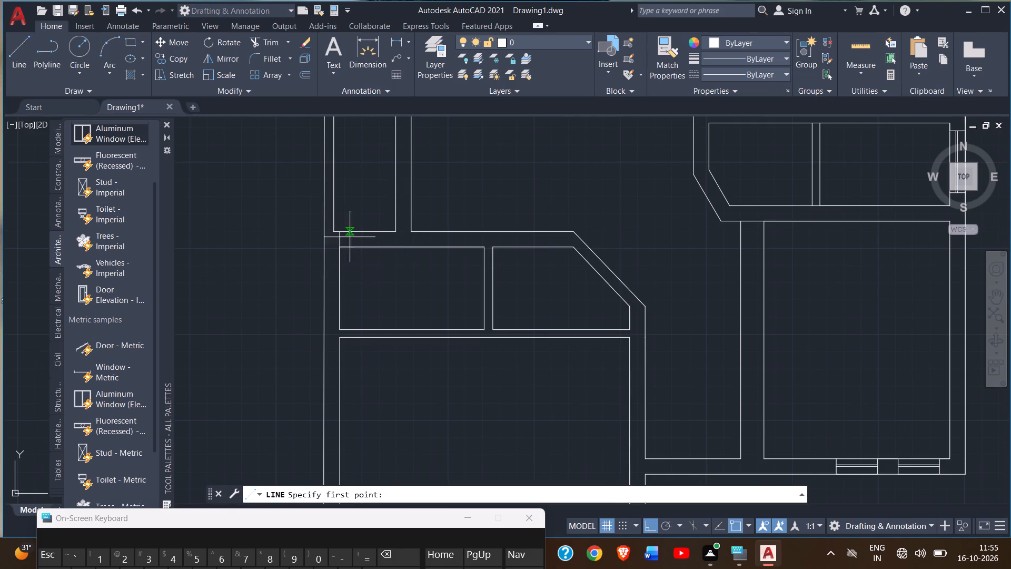
pyautogui.scroll(2, 345, 232)
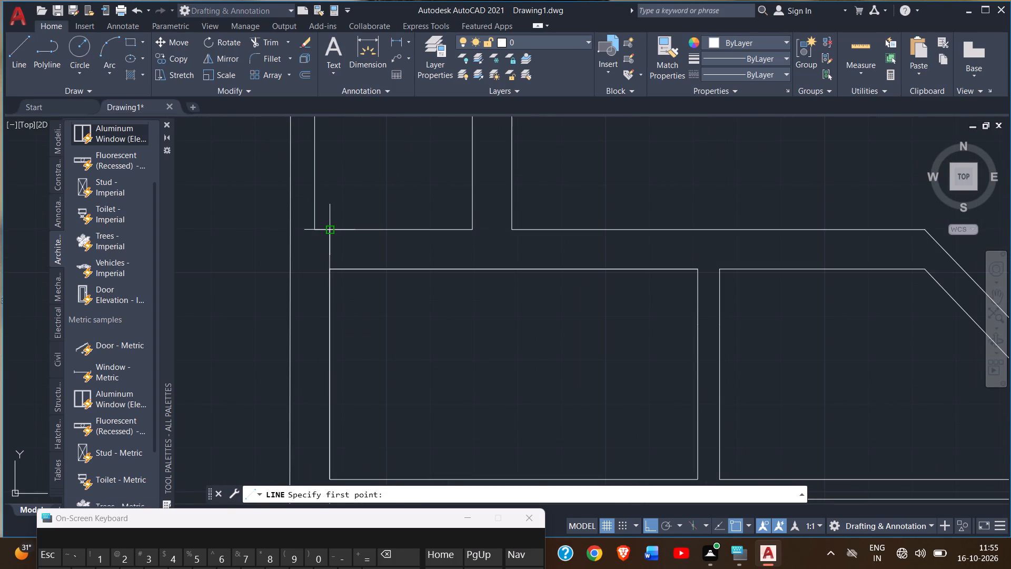
pyautogui.click(331, 228)
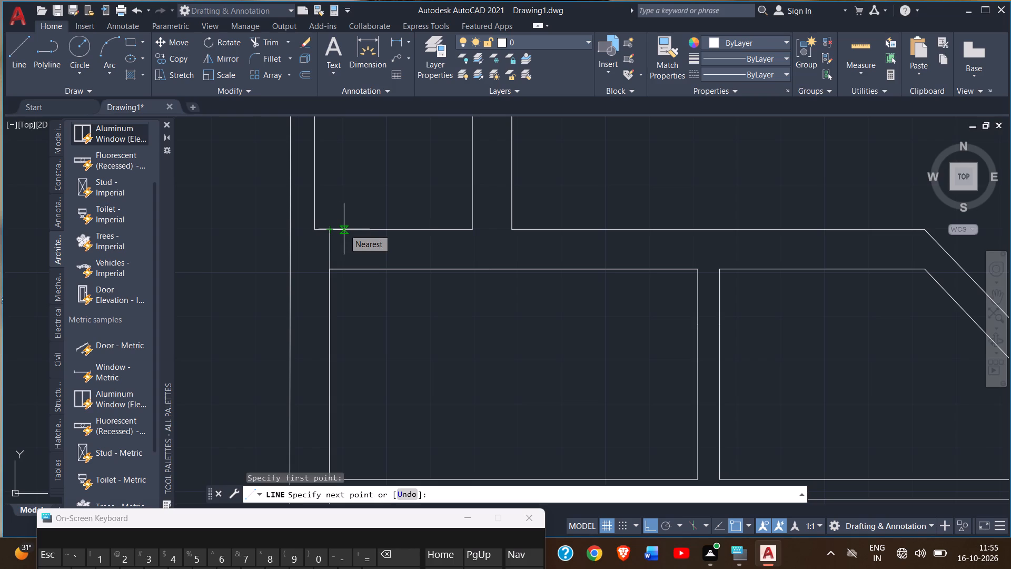
pyautogui.click(344, 229)
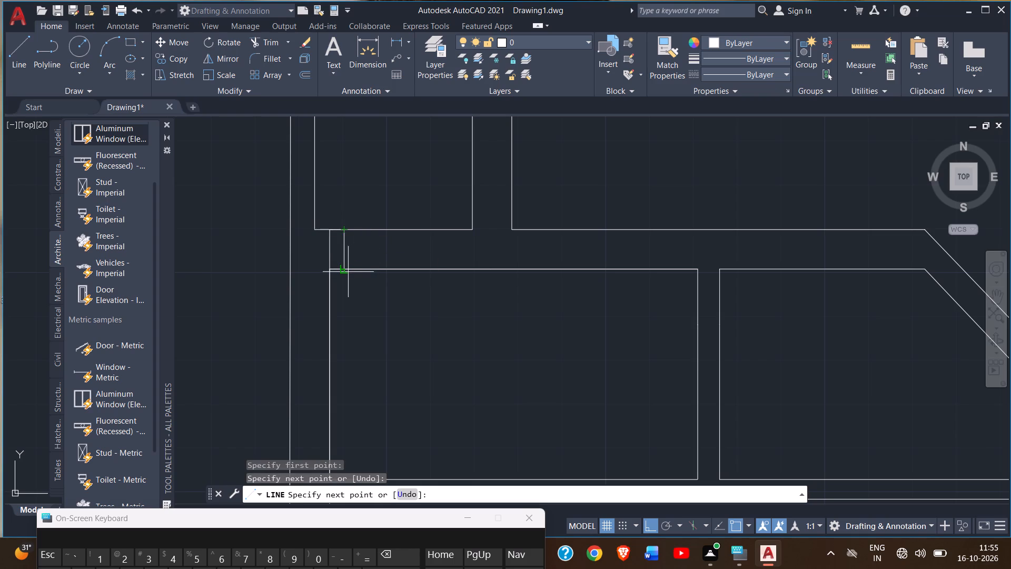
pyautogui.click(345, 270)
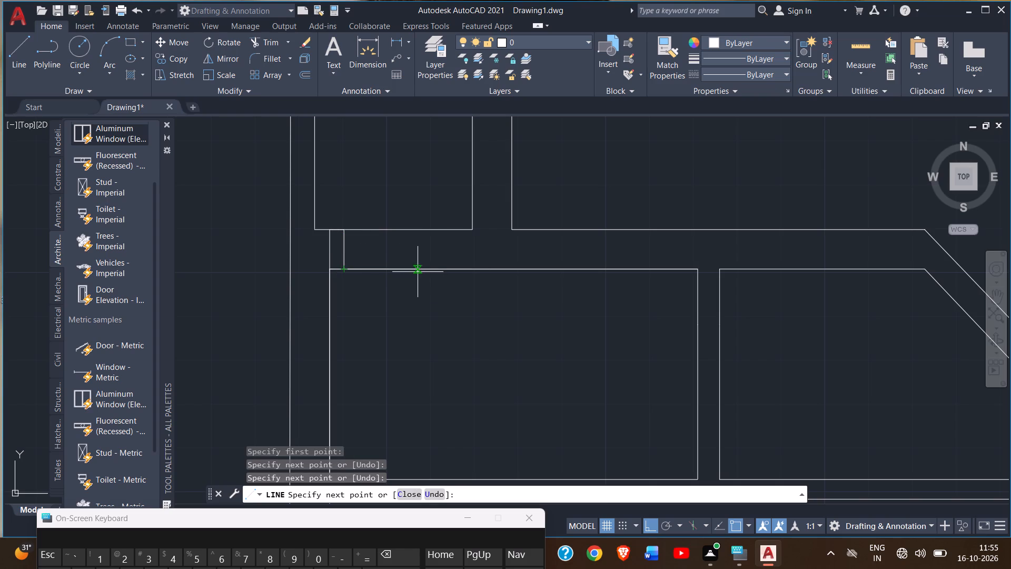
pyautogui.click(412, 270)
pyautogui.click(410, 230)
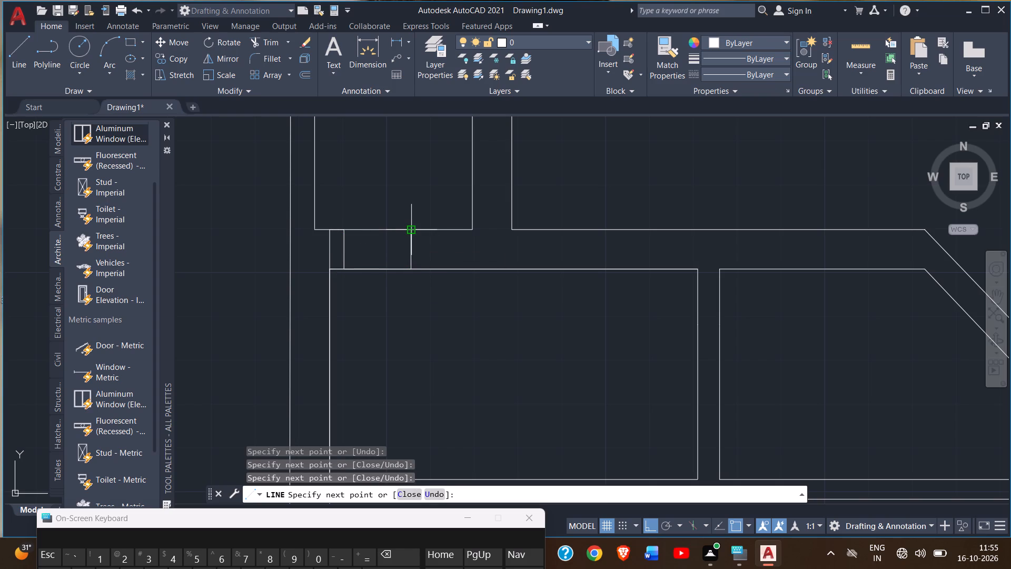
pyautogui.rightClick(410, 230)
pyautogui.click(424, 240)
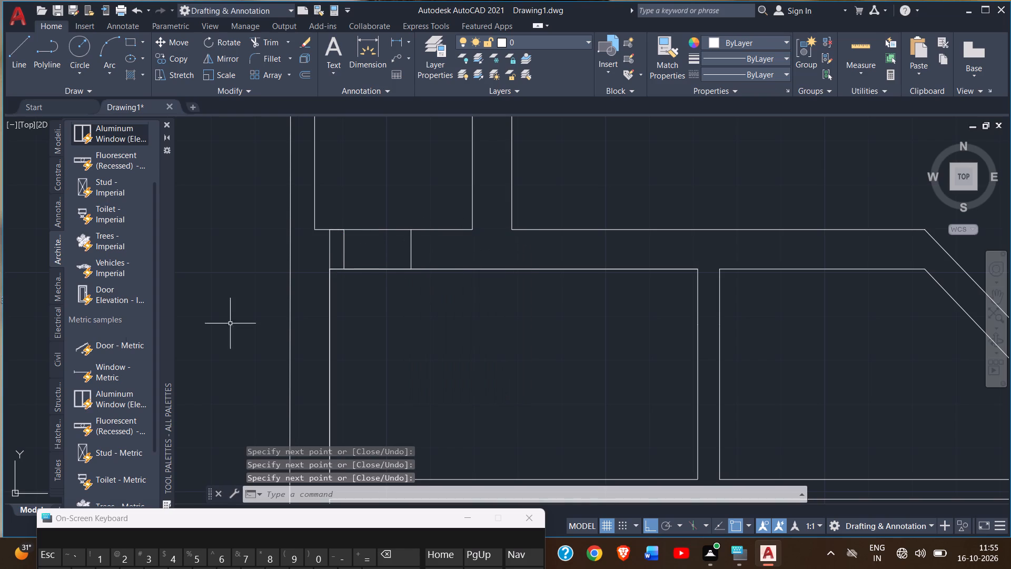
# Draw a horizontal centre line across the new window opening, between the midpoints of its two side lines.
pyautogui.click(5, 56)
pyautogui.click(11, 57)
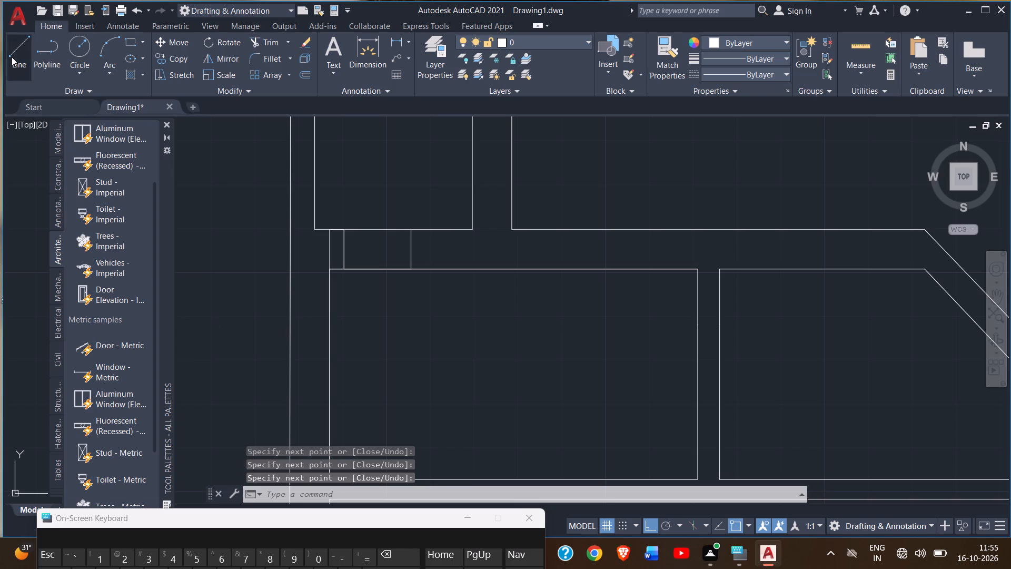
pyautogui.click(347, 249)
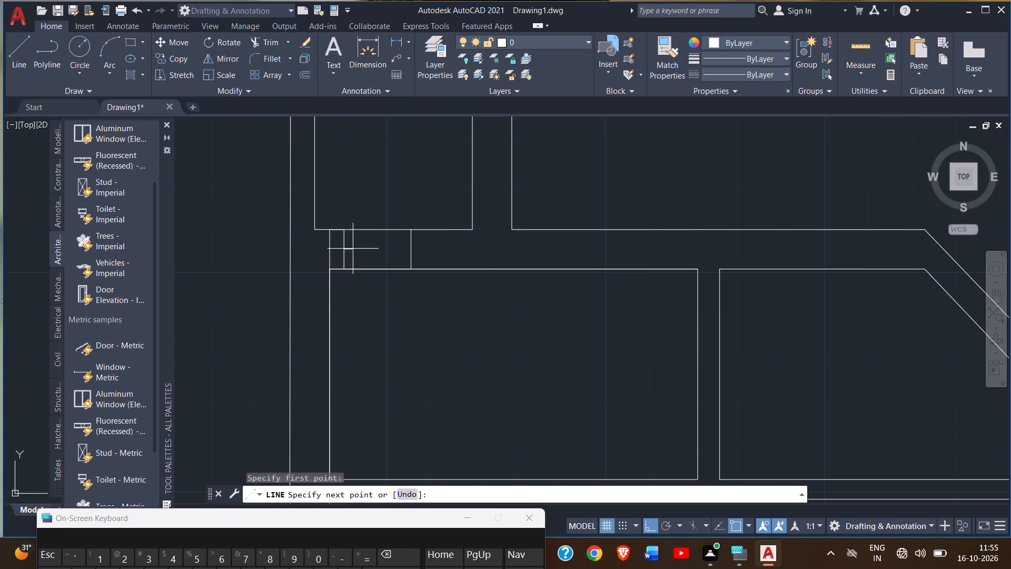
pyautogui.click(410, 248)
pyautogui.rightClick(410, 248)
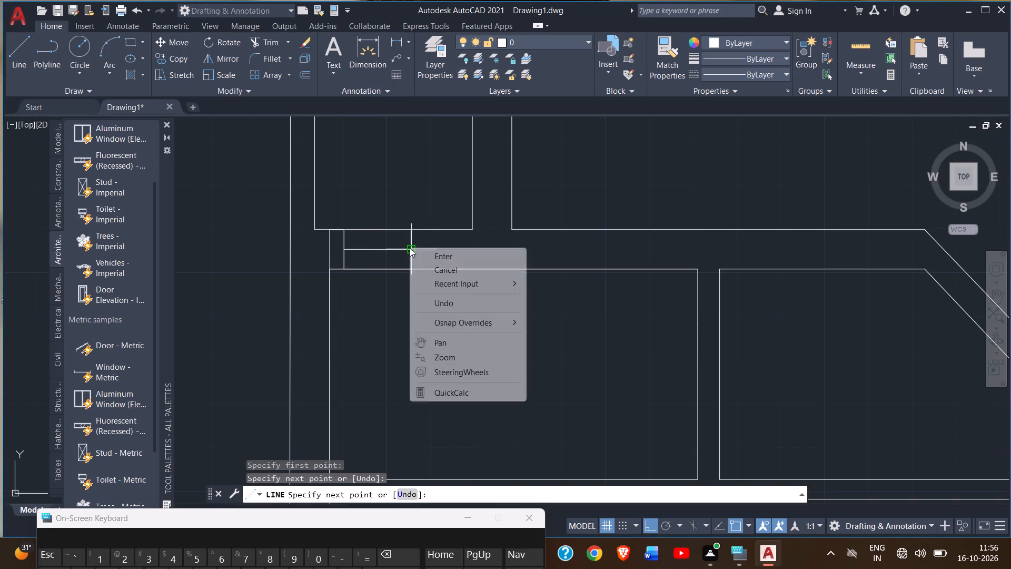
pyautogui.click(425, 251)
# Offset the opening's centre line 1" toward the small room below.
pyautogui.click(400, 249)
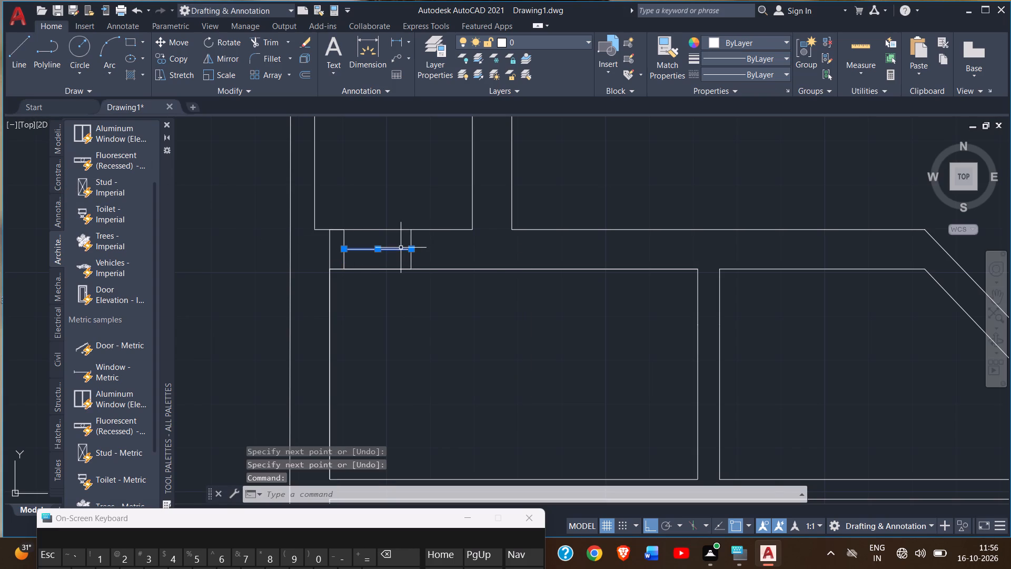
pyautogui.write('off')
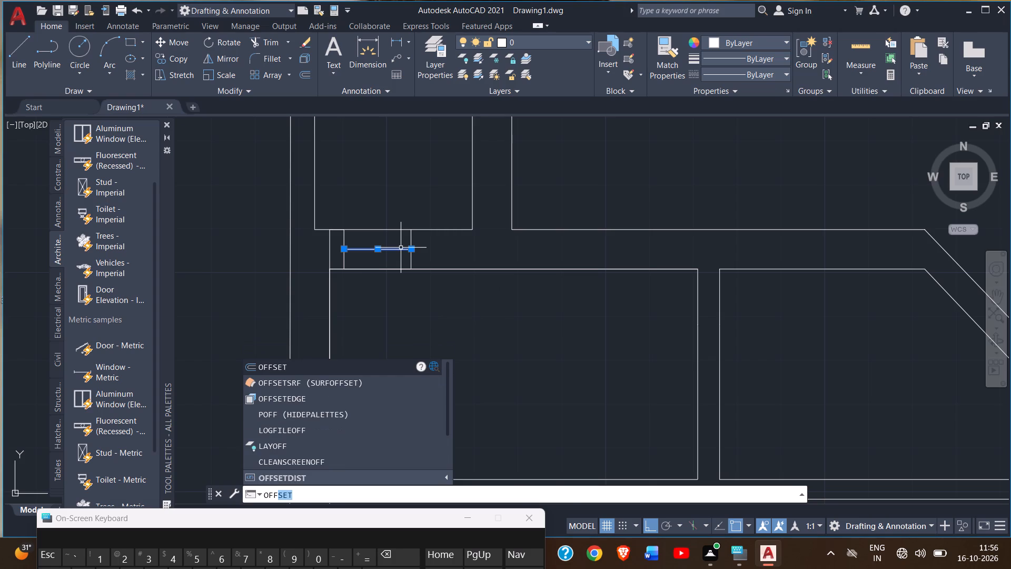
pyautogui.press('Return')
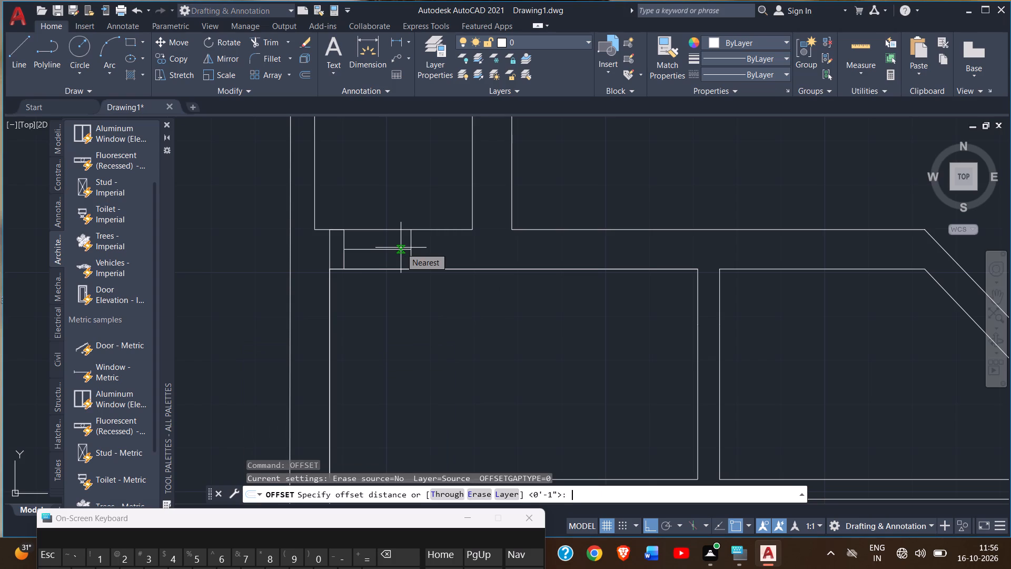
pyautogui.press('1')
pyautogui.hotkey('shift', '"')
pyautogui.press('Return')
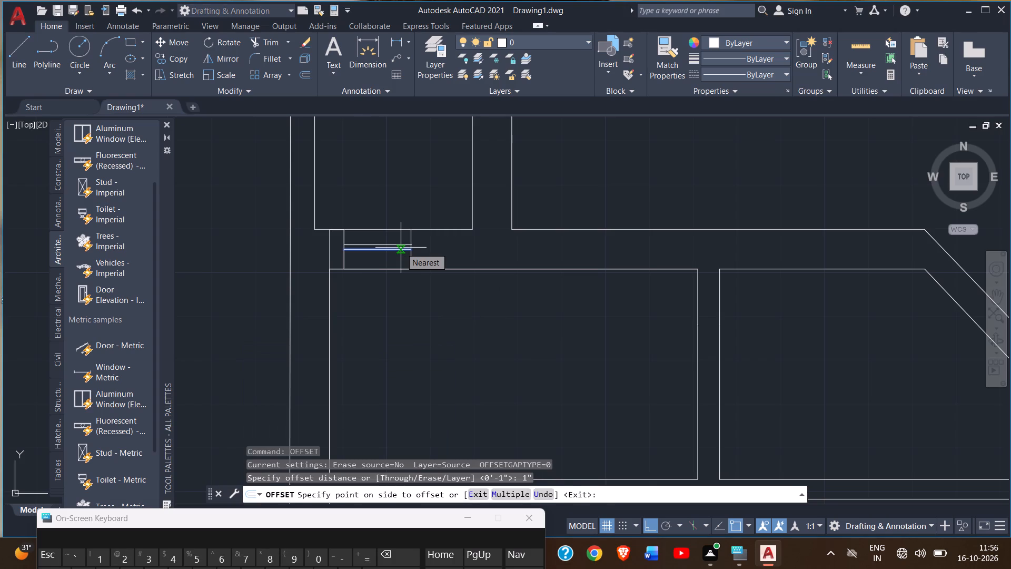
pyautogui.click(392, 263)
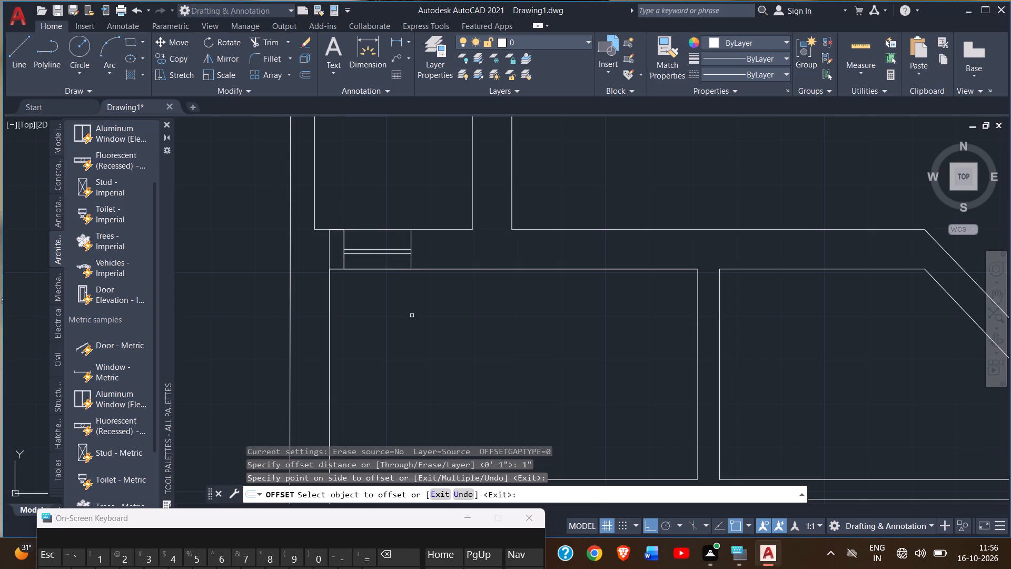
pyautogui.scroll(-4, 412, 316)
pyautogui.moveTo(432, 339); pyautogui.dragTo(442, 399, button='middle')
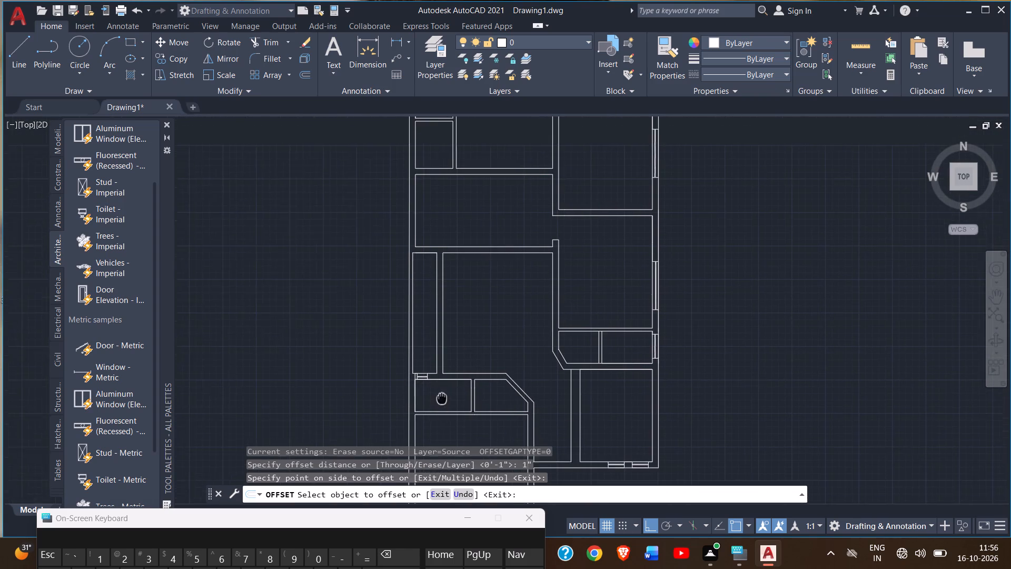
pyautogui.moveTo(442, 399); pyautogui.dragTo(443, 402, button='middle')
pyautogui.rightClick(313, 320)
pyautogui.click(322, 328)
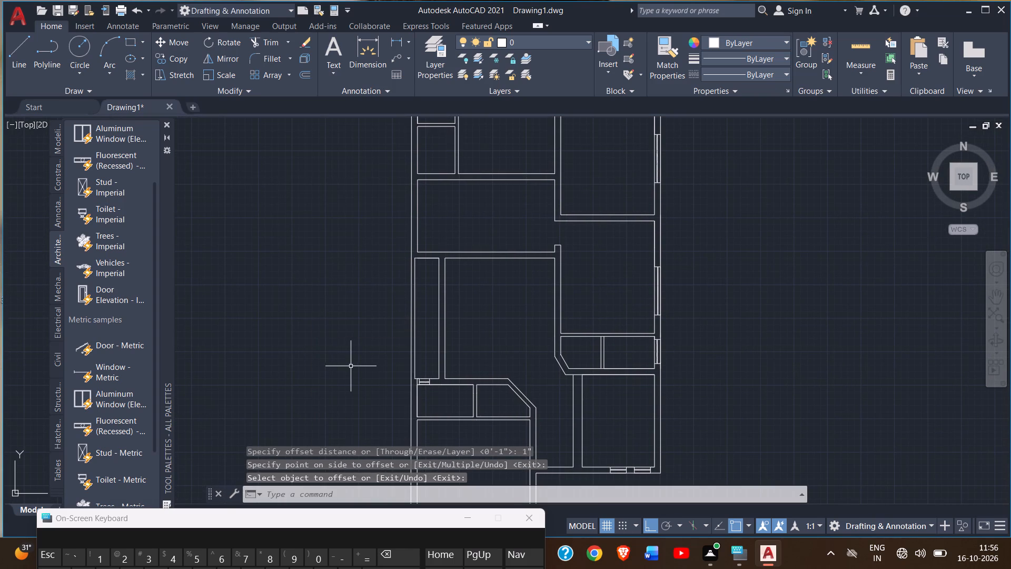
# Starting 2.5' below the narrow room's inner northeast corner, outline a 10' long window opening through its east wall.
pyautogui.click(15, 63)
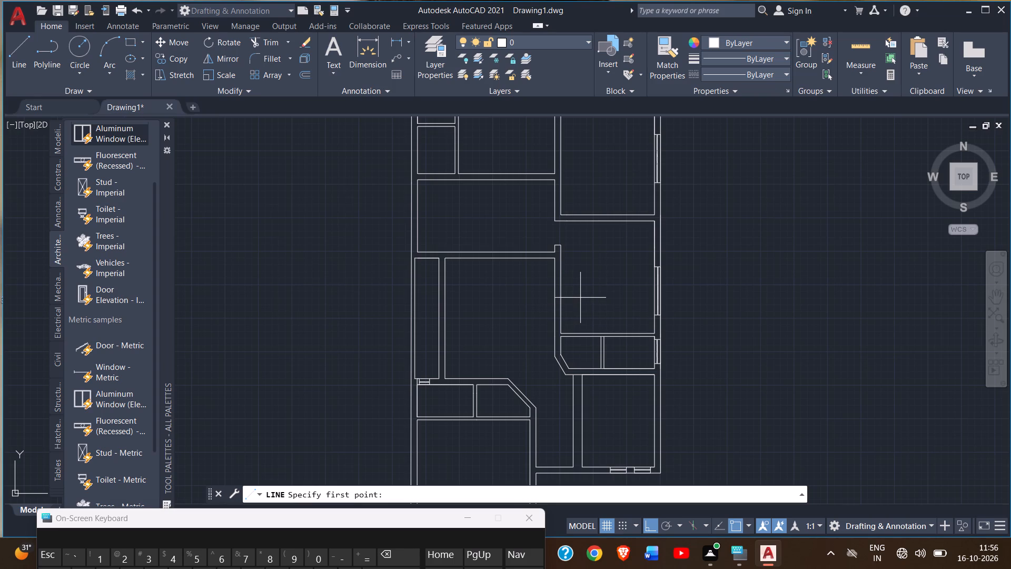
pyautogui.scroll(1, 428, 260)
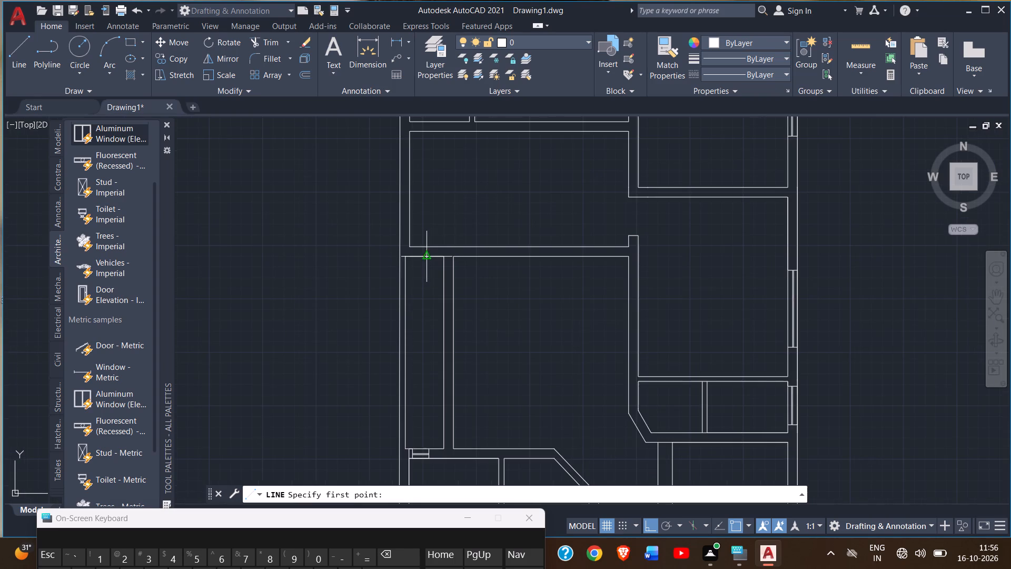
pyautogui.click(443, 257)
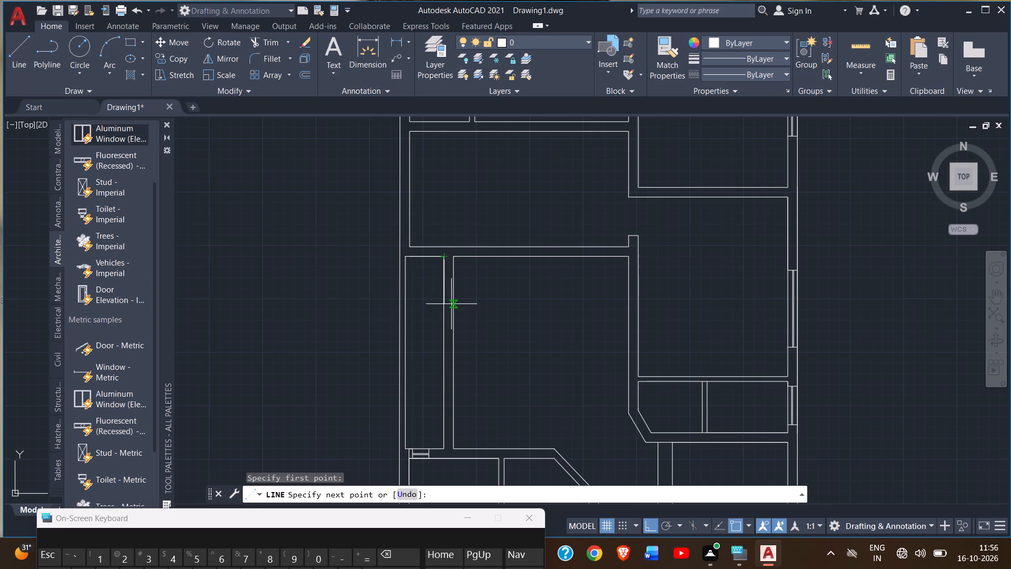
pyautogui.write("2.5'")
pyautogui.press('Return')
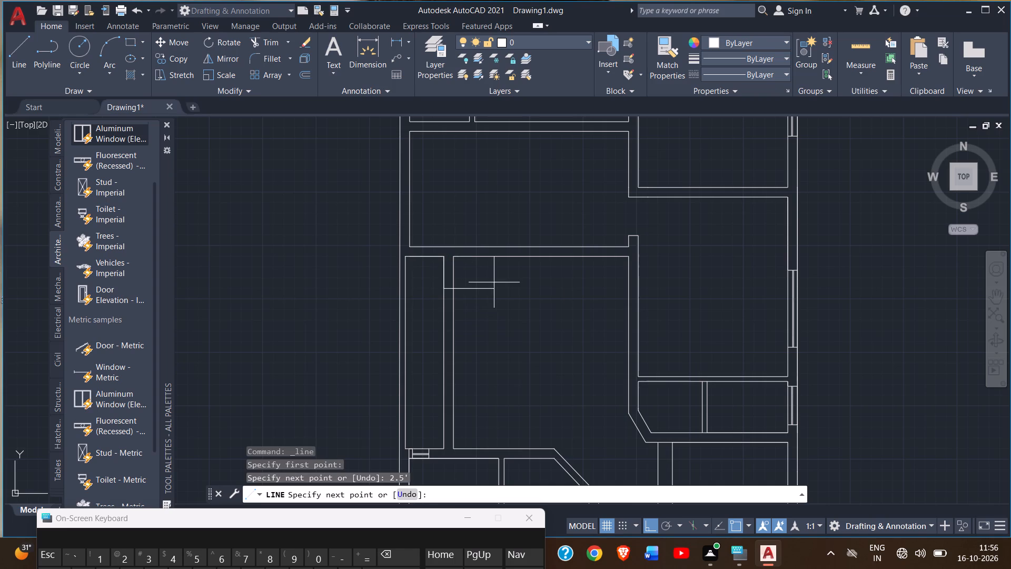
pyautogui.scroll(2, 474, 284)
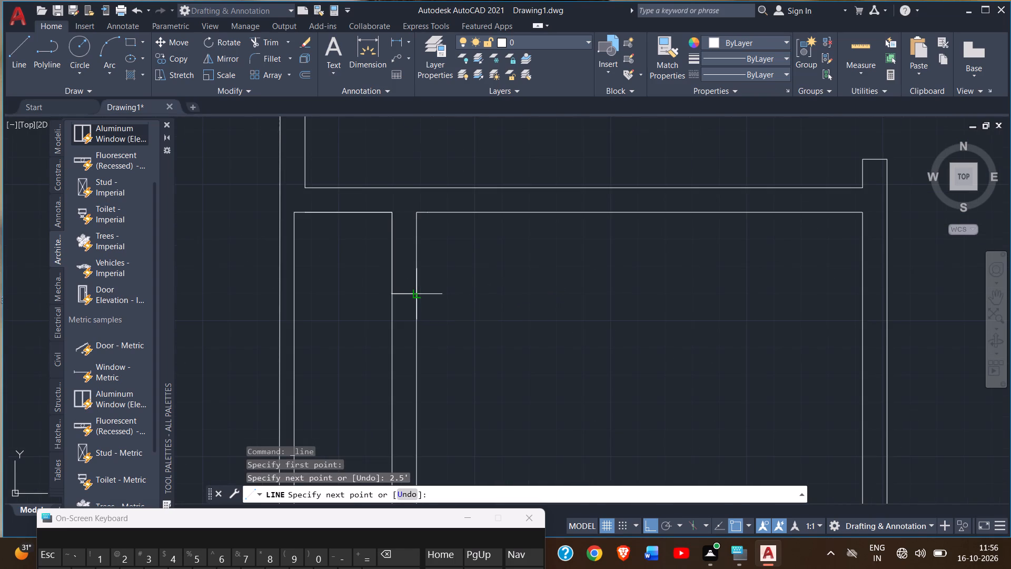
pyautogui.click(418, 293)
pyautogui.scroll(-3, 444, 390)
pyautogui.moveTo(444, 394); pyautogui.dragTo(439, 340, button='middle')
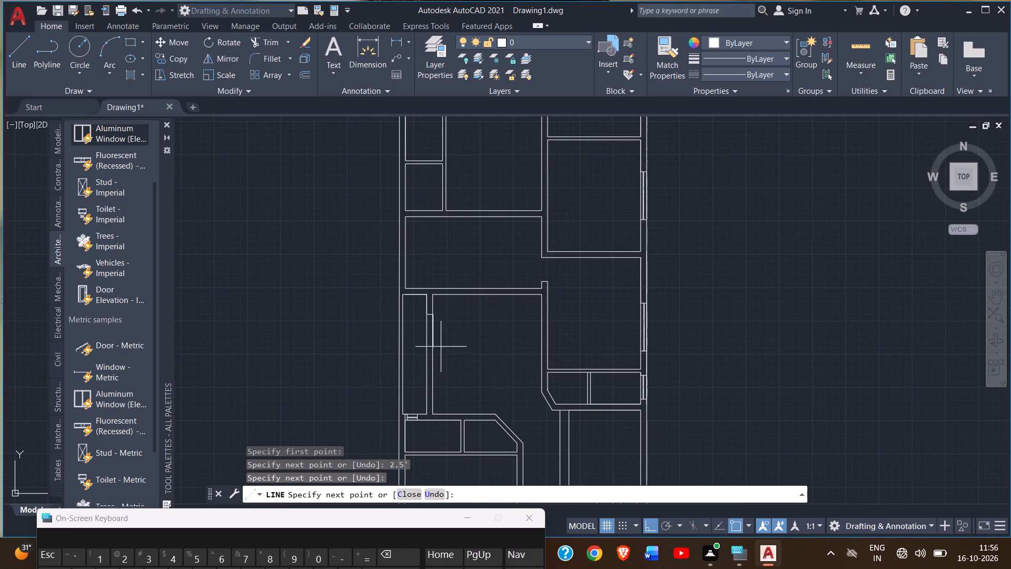
pyautogui.write("10'")
pyautogui.press('Return')
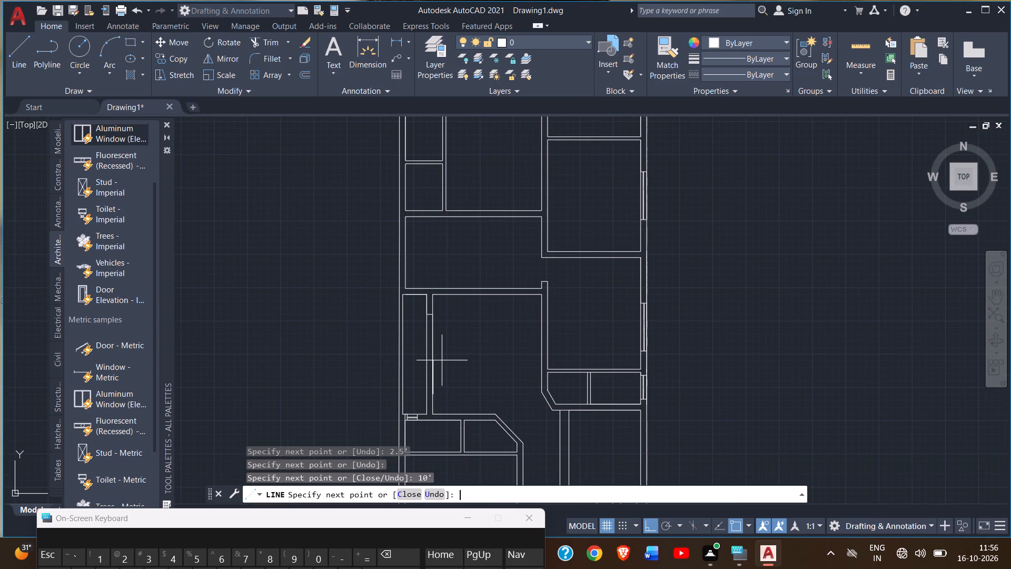
pyautogui.scroll(2, 423, 394)
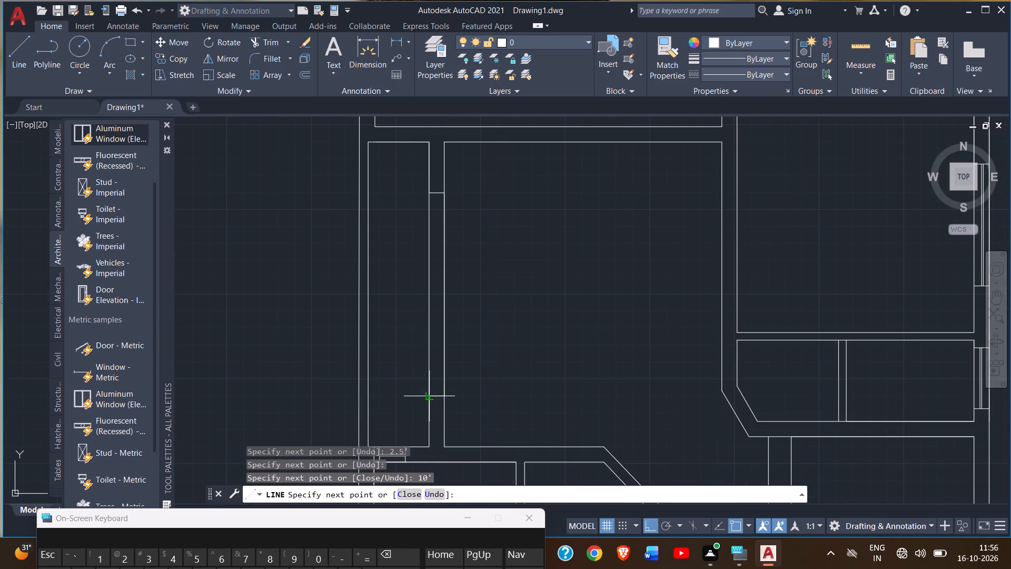
pyautogui.click(428, 396)
pyautogui.rightClick(427, 395)
pyautogui.click(465, 238)
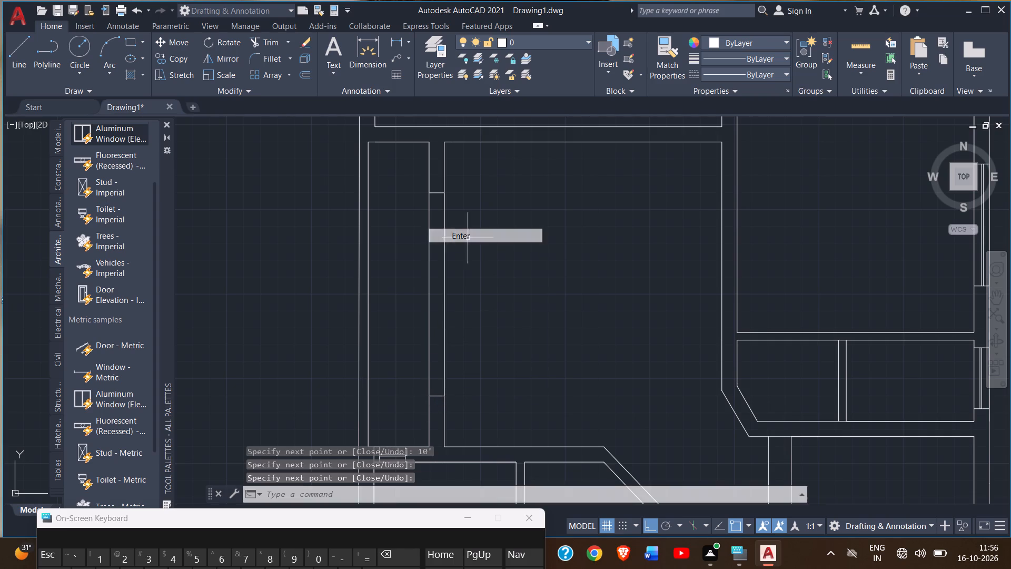
# Draw a vertical centre line through the 10' opening, between the midpoints of its two end lines.
pyautogui.click(15, 55)
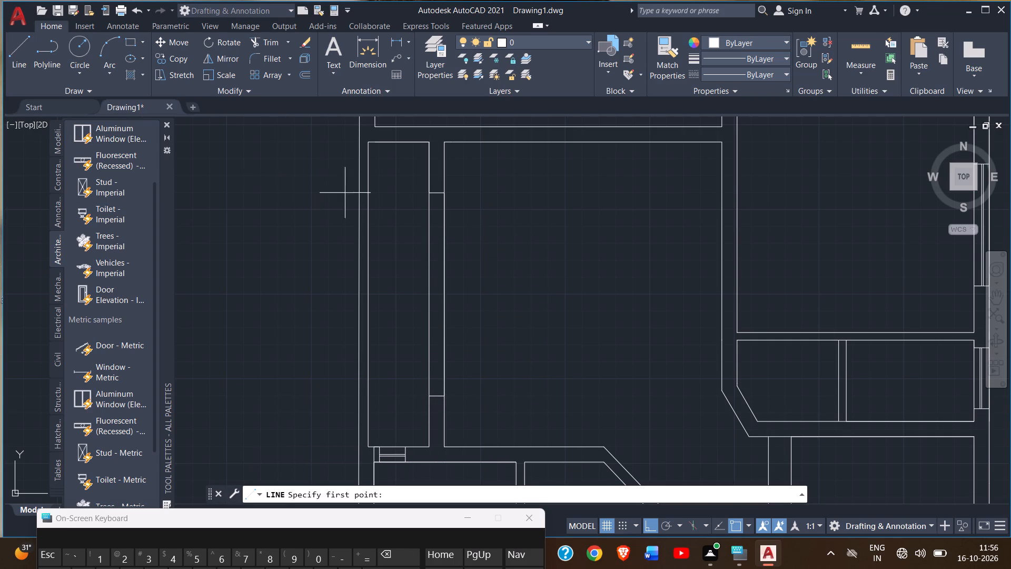
pyautogui.click(438, 194)
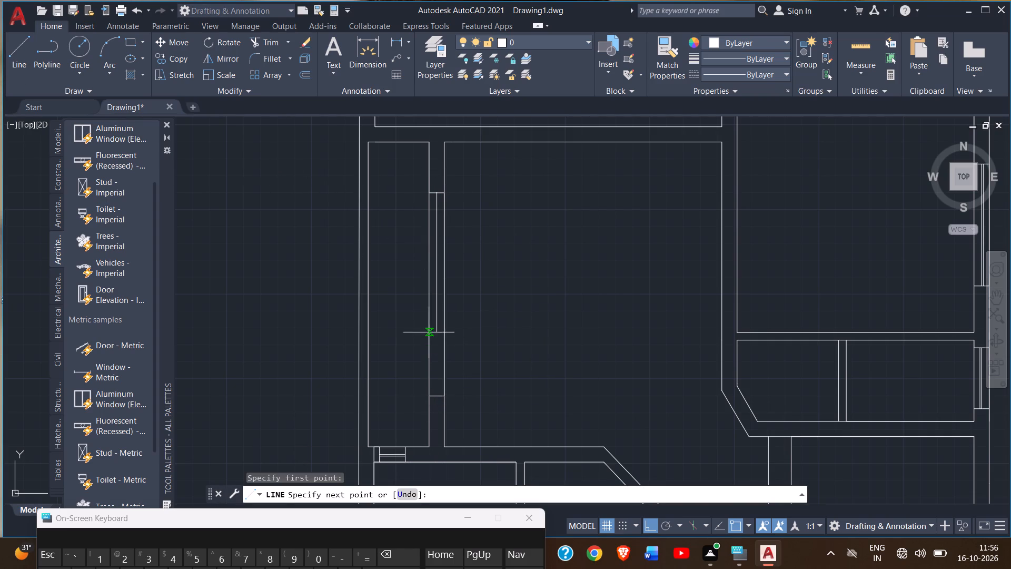
pyautogui.click(436, 394)
pyautogui.rightClick(436, 393)
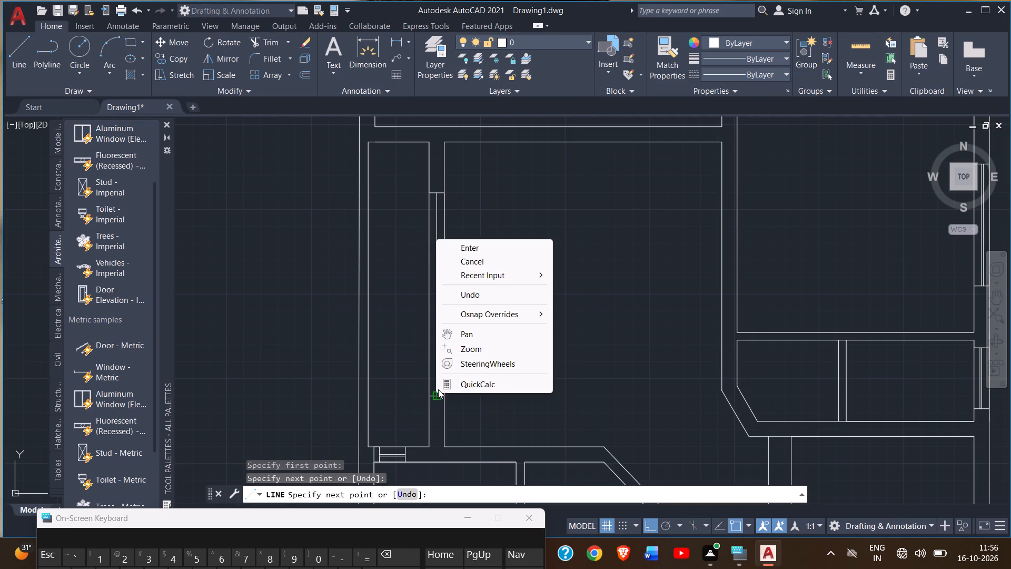
pyautogui.click(476, 253)
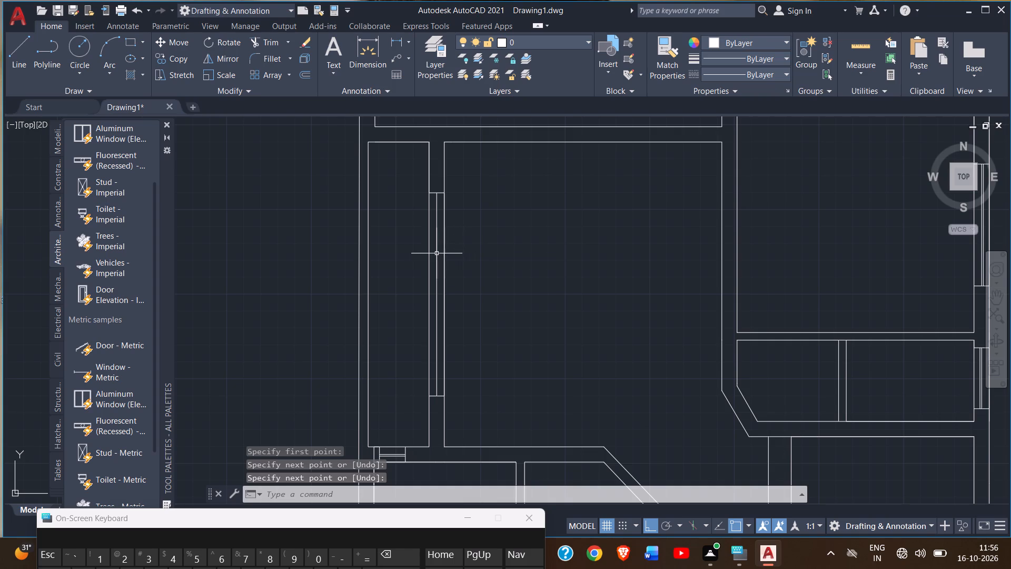
# Offset the 10' opening's centre line 1" east, toward the large room.
pyautogui.click(437, 253)
pyautogui.write('off')
pyautogui.press('Return')
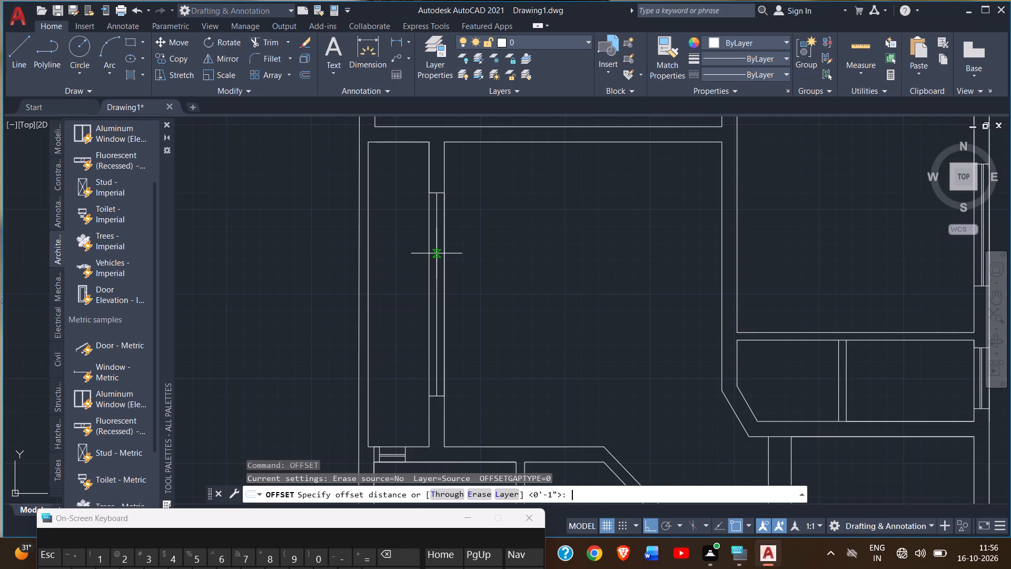
pyautogui.press('1')
pyautogui.hotkey('shift', '"')
pyautogui.press('Return')
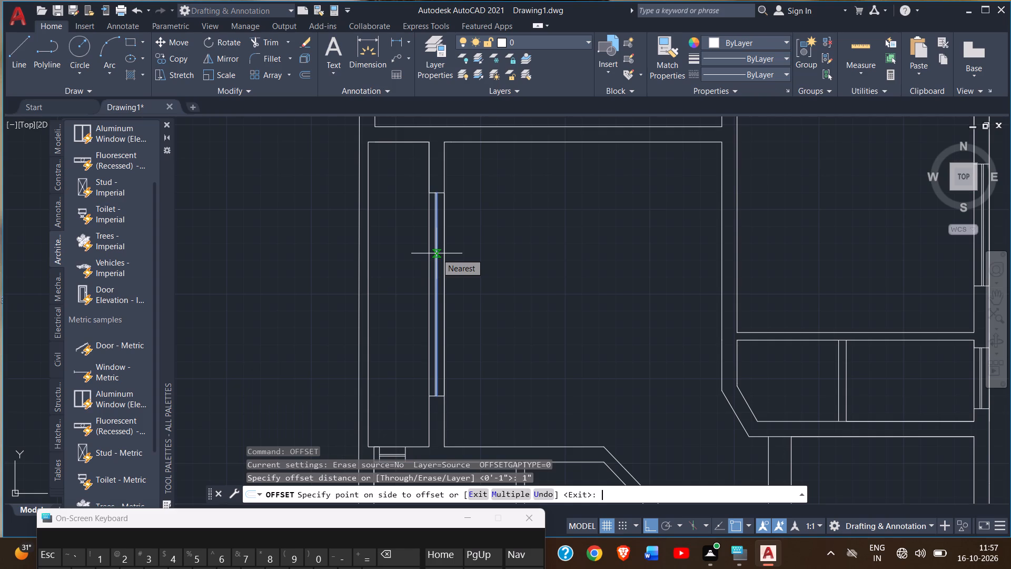
pyautogui.scroll(3, 437, 253)
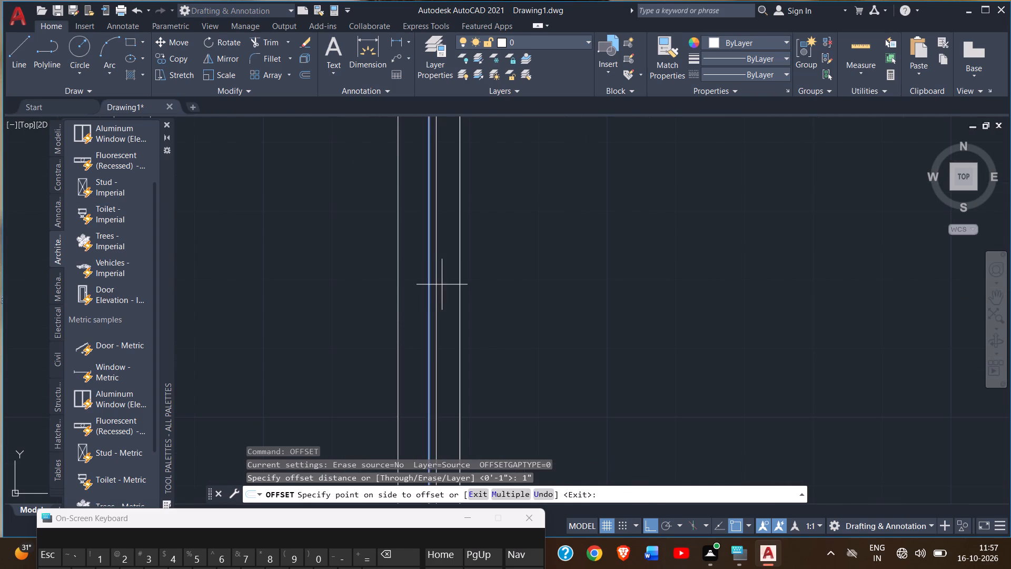
pyautogui.doubleClick(442, 284)
pyautogui.scroll(-6, 442, 301)
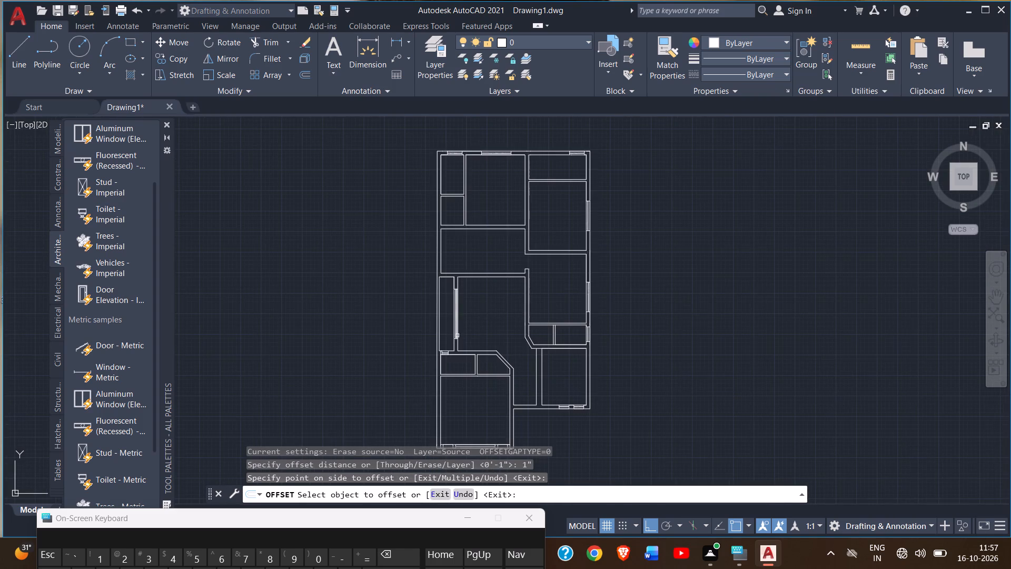
pyautogui.scroll(1, 457, 336)
pyautogui.rightClick(507, 264)
pyautogui.click(527, 272)
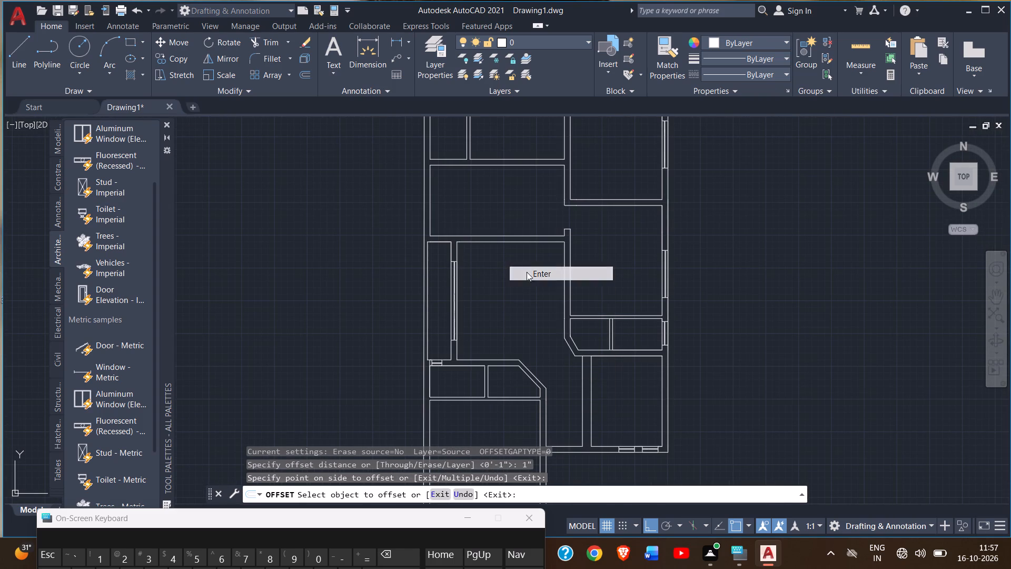
# Examine the rooms and openings along the west side of the plan, above and below the narrow room.
pyautogui.scroll(3, 490, 308)
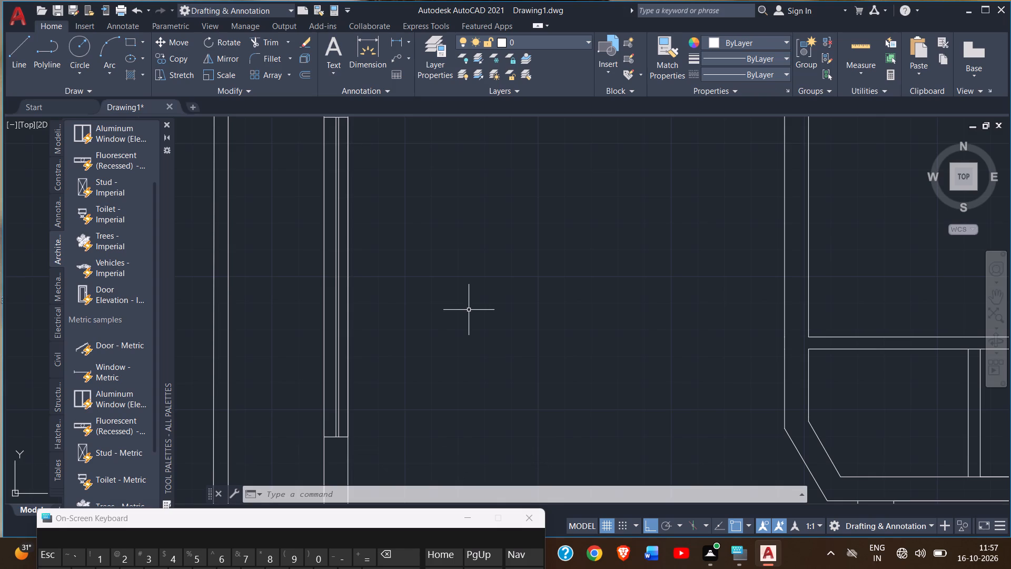
pyautogui.moveTo(457, 315); pyautogui.dragTo(464, 368, button='middle')
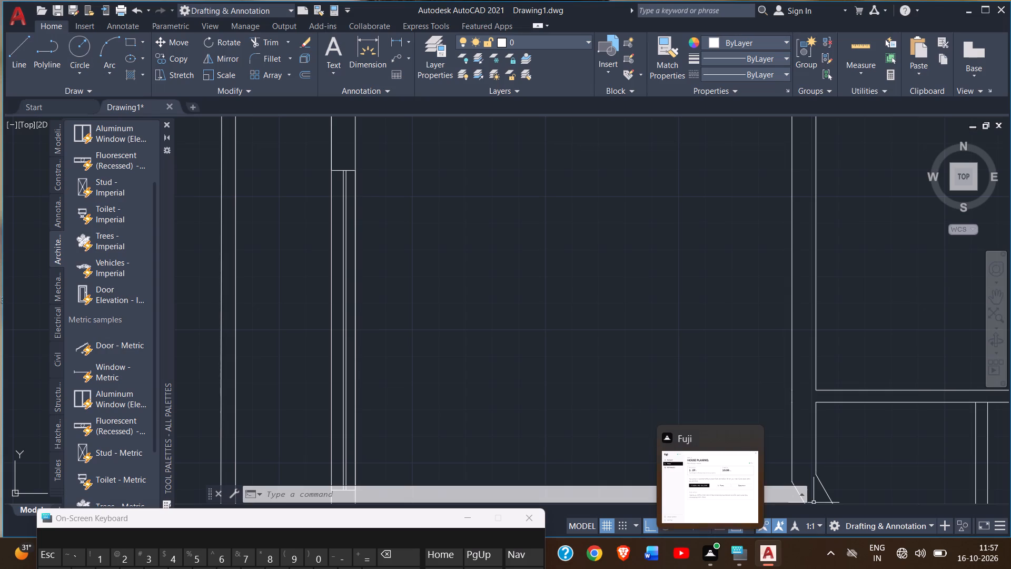
pyautogui.moveTo(554, 383); pyautogui.dragTo(573, 456, button='middle')
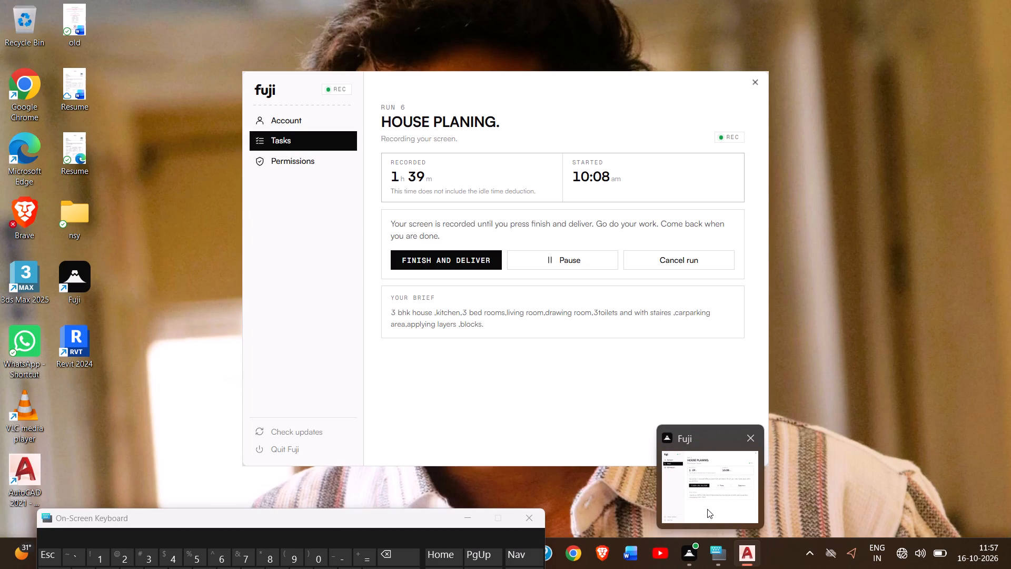
pyautogui.scroll(-2, 465, 396)
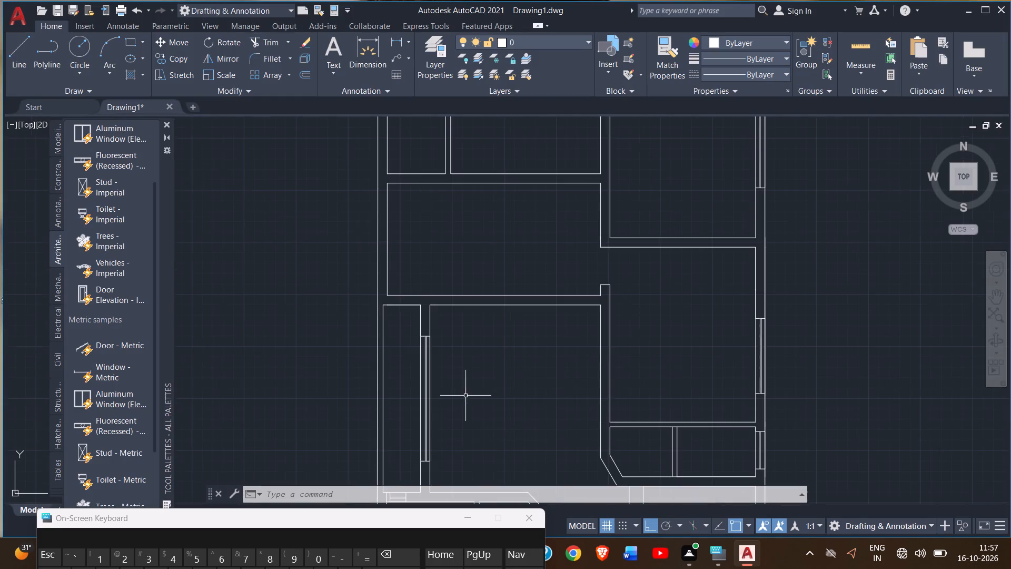
pyautogui.moveTo(471, 415); pyautogui.dragTo(533, 240, button='middle')
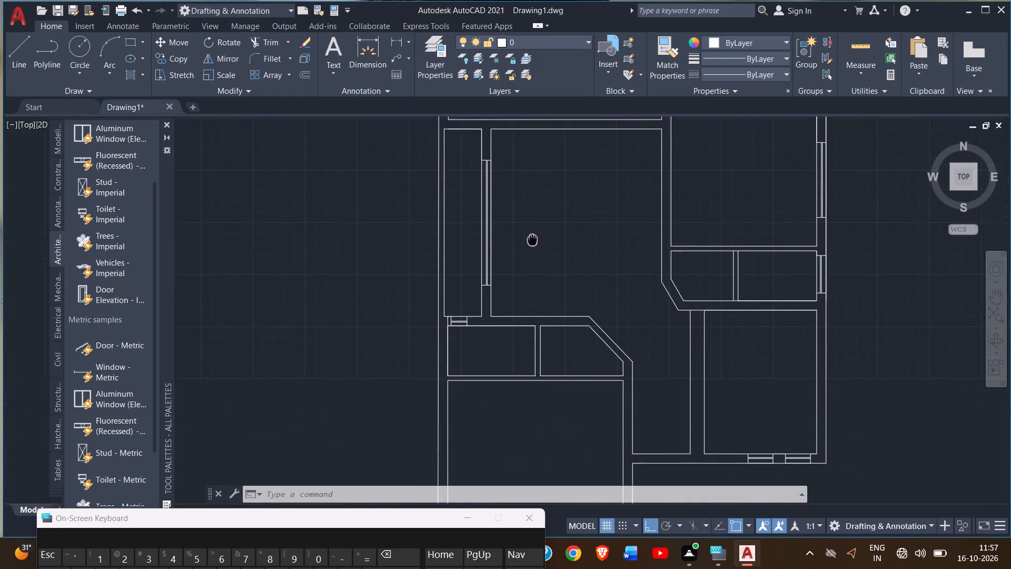
pyautogui.moveTo(533, 240); pyautogui.dragTo(549, 463, button='middle')
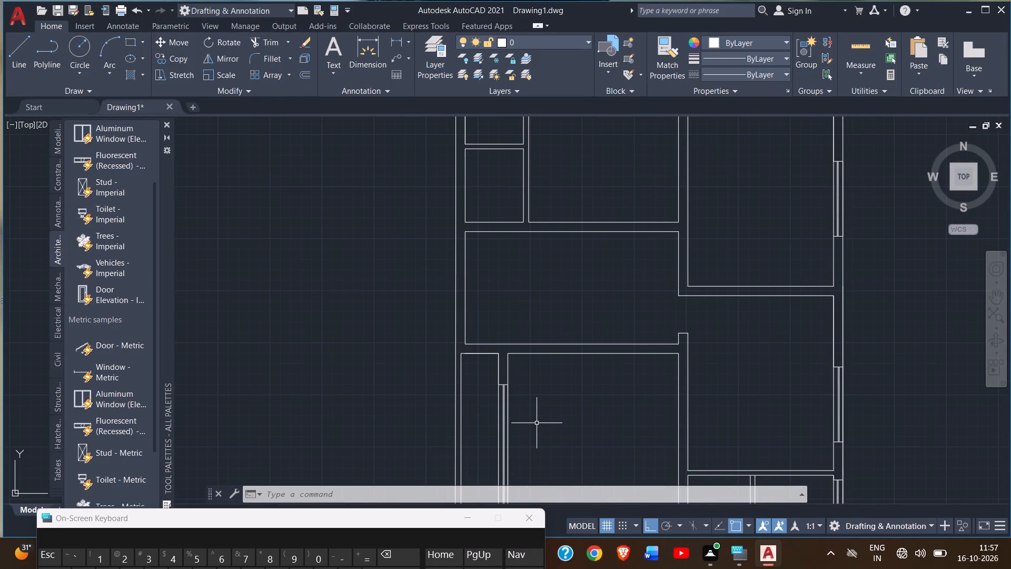
pyautogui.moveTo(537, 425); pyautogui.dragTo(543, 456, button='middle')
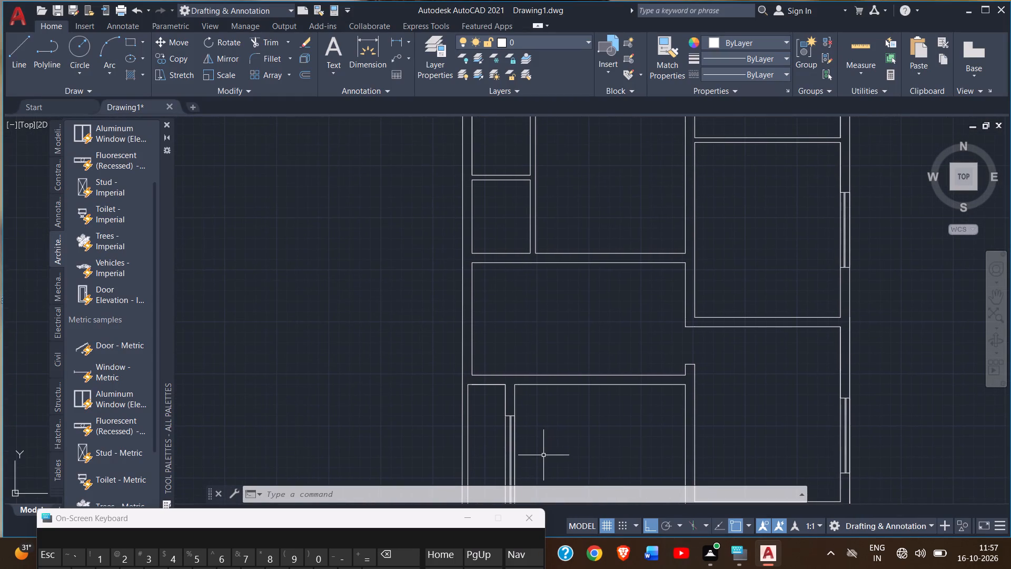
pyautogui.moveTo(543, 450); pyautogui.dragTo(510, 168, button='middle')
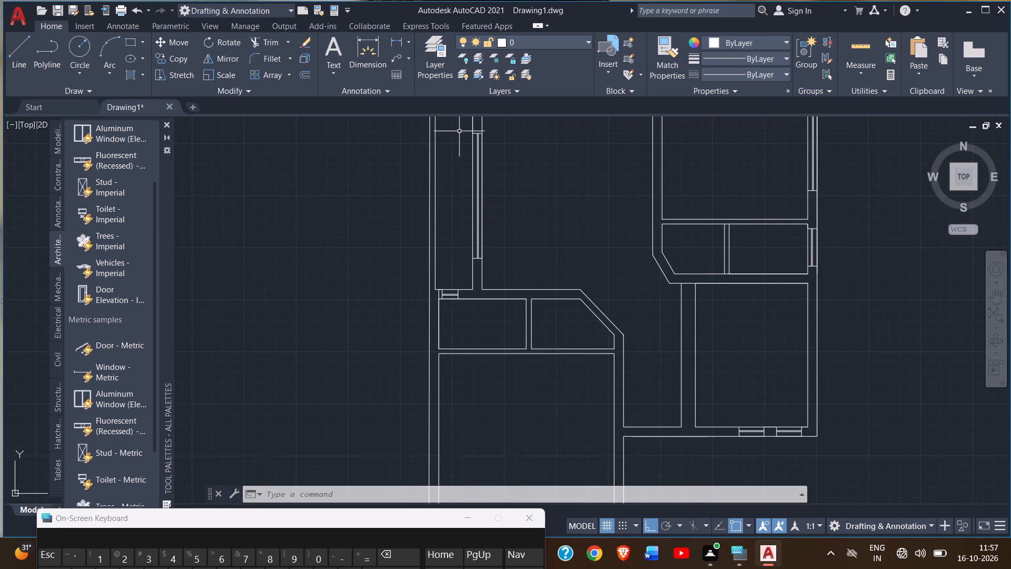
# Check the width of the small window opening between the narrow room and the small room with the Dimension tool.
pyautogui.click(366, 55)
pyautogui.scroll(1, 451, 317)
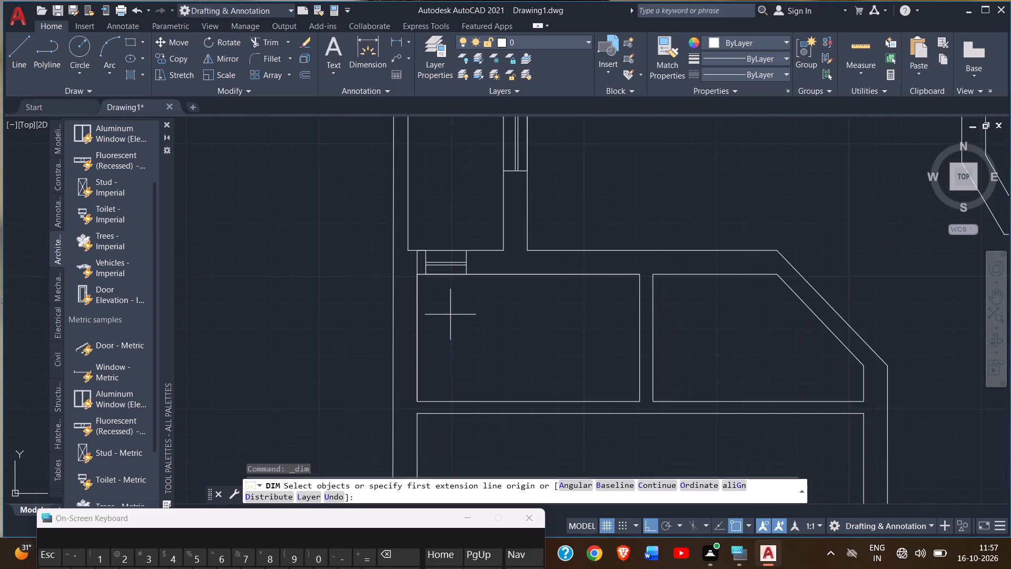
pyautogui.scroll(1, 450, 315)
pyautogui.moveTo(451, 312); pyautogui.dragTo(495, 477, button='middle')
pyautogui.scroll(3, 484, 451)
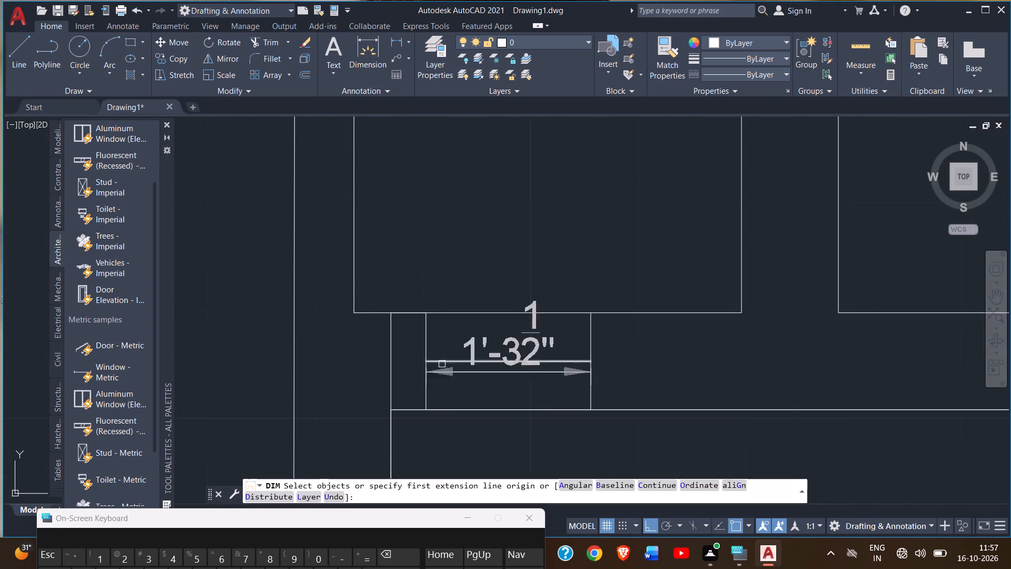
pyautogui.click(426, 312)
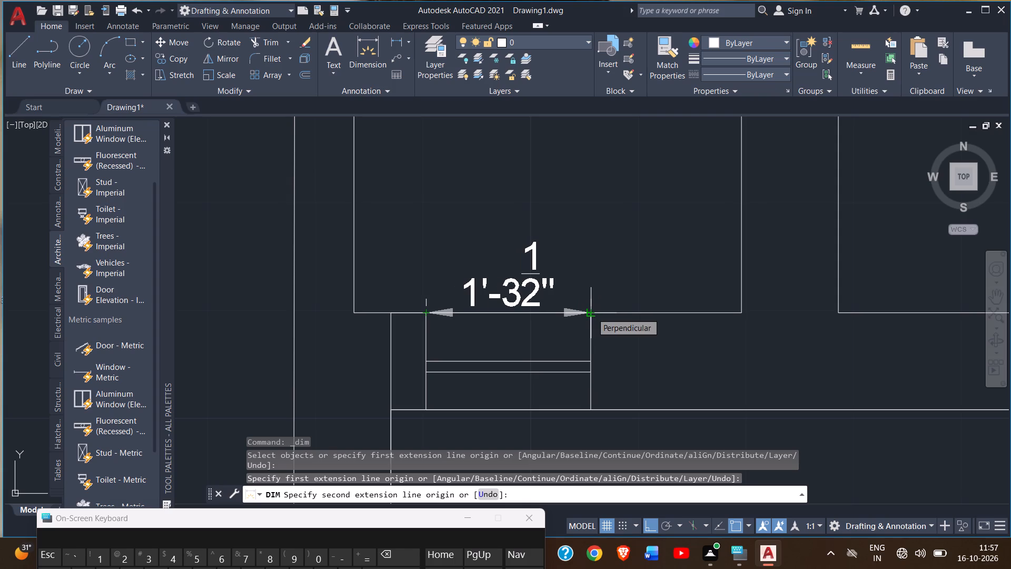
pyautogui.rightClick(591, 282)
pyautogui.click(611, 295)
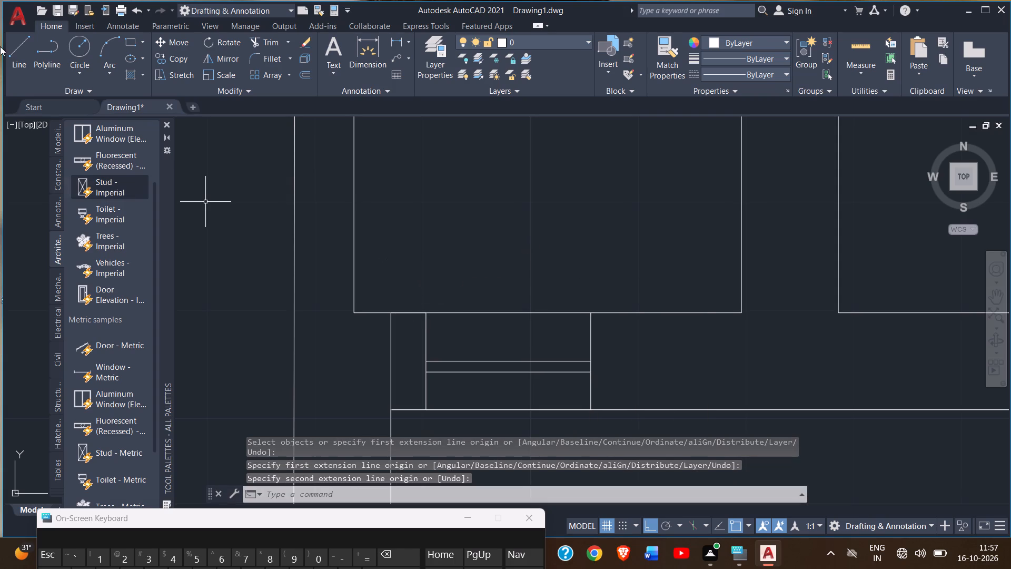
# Draw a vertical line from the small opening's west end north through the narrow room and across its north wall.
pyautogui.click(11, 43)
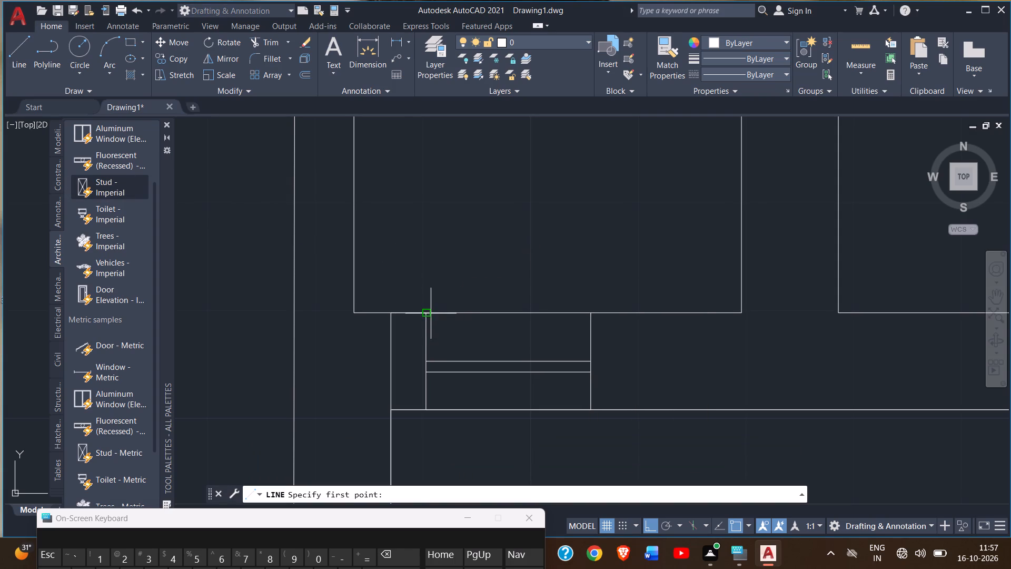
pyautogui.click(429, 312)
pyautogui.scroll(-2, 434, 201)
pyautogui.moveTo(434, 201); pyautogui.dragTo(436, 321, button='middle')
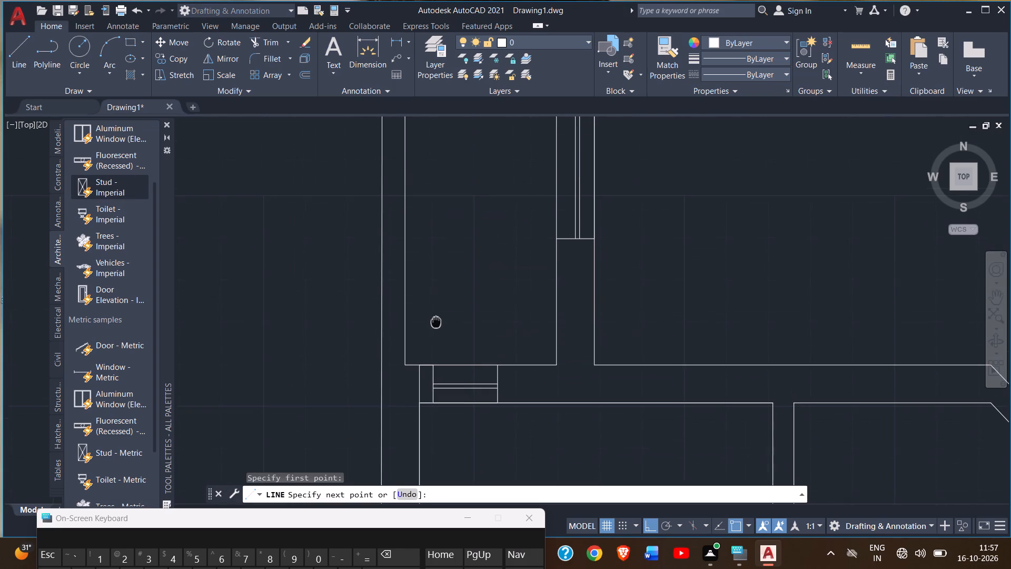
pyautogui.moveTo(436, 321); pyautogui.dragTo(436, 321, button='middle')
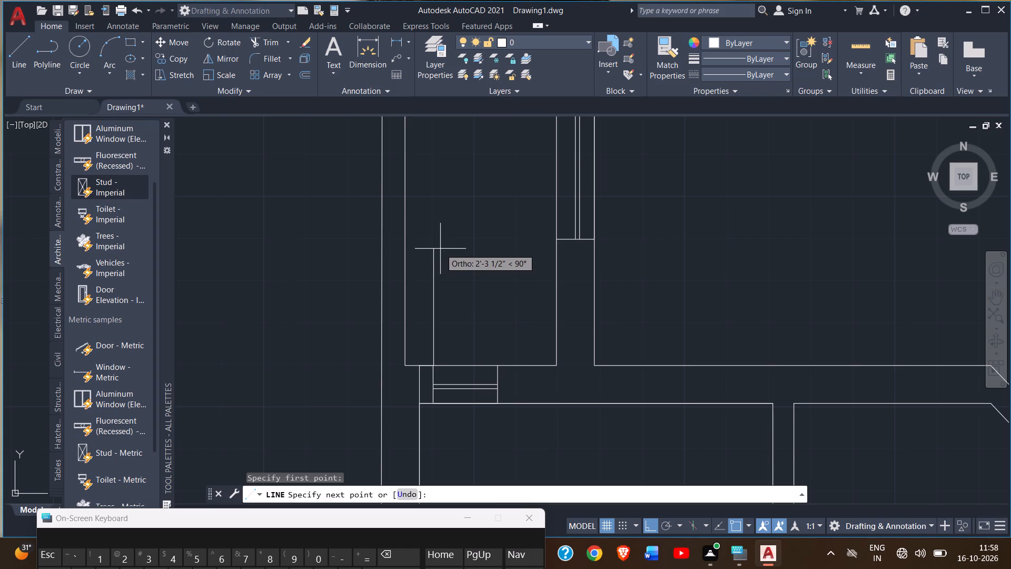
pyautogui.moveTo(440, 249); pyautogui.dragTo(443, 311, button='middle')
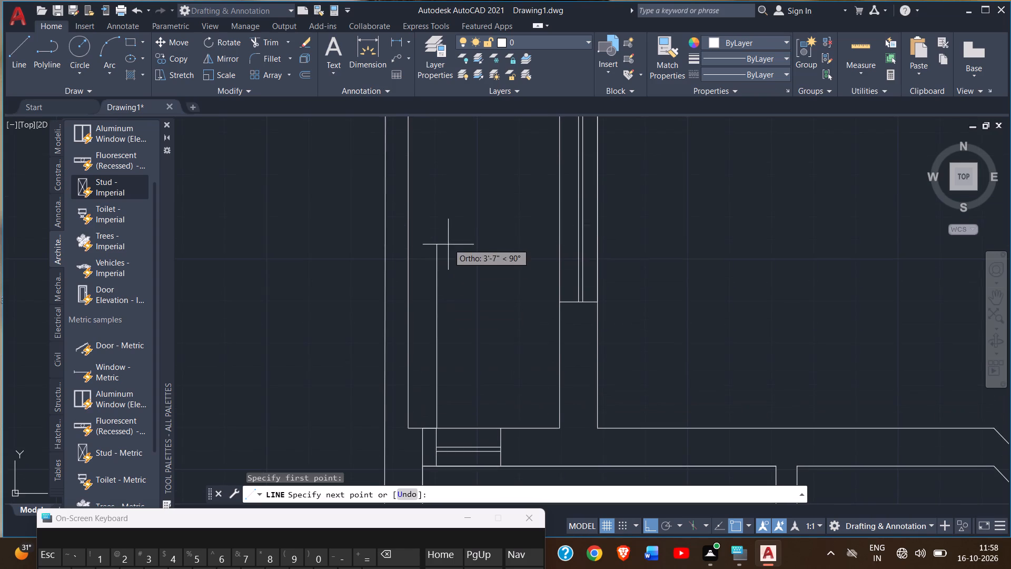
pyautogui.moveTo(447, 213); pyautogui.dragTo(443, 378, button='middle')
pyautogui.moveTo(448, 96); pyautogui.dragTo(451, 309, button='middle')
pyautogui.scroll(1, 452, 309)
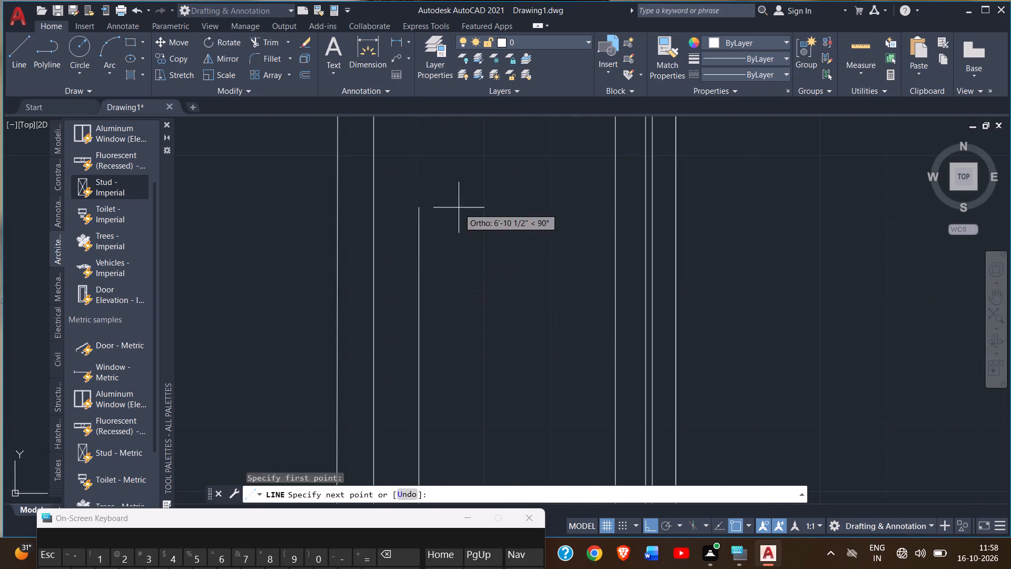
pyautogui.moveTo(459, 207); pyautogui.dragTo(447, 366, button='middle')
pyautogui.scroll(-1, 447, 290)
pyautogui.scroll(-3, 447, 237)
pyautogui.moveTo(447, 209); pyautogui.dragTo(438, 325, button='middle')
pyautogui.scroll(3, 445, 274)
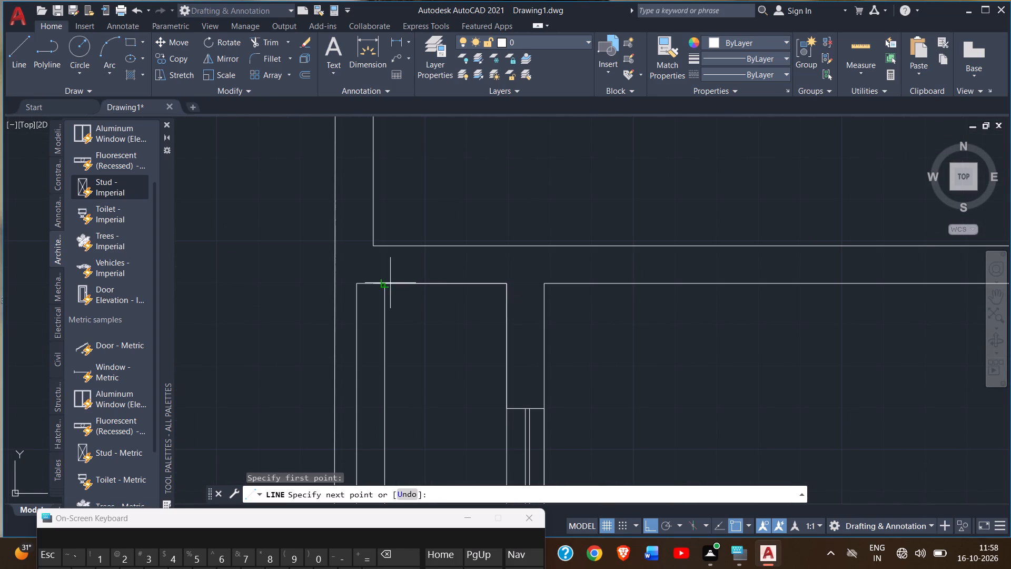
pyautogui.click(383, 285)
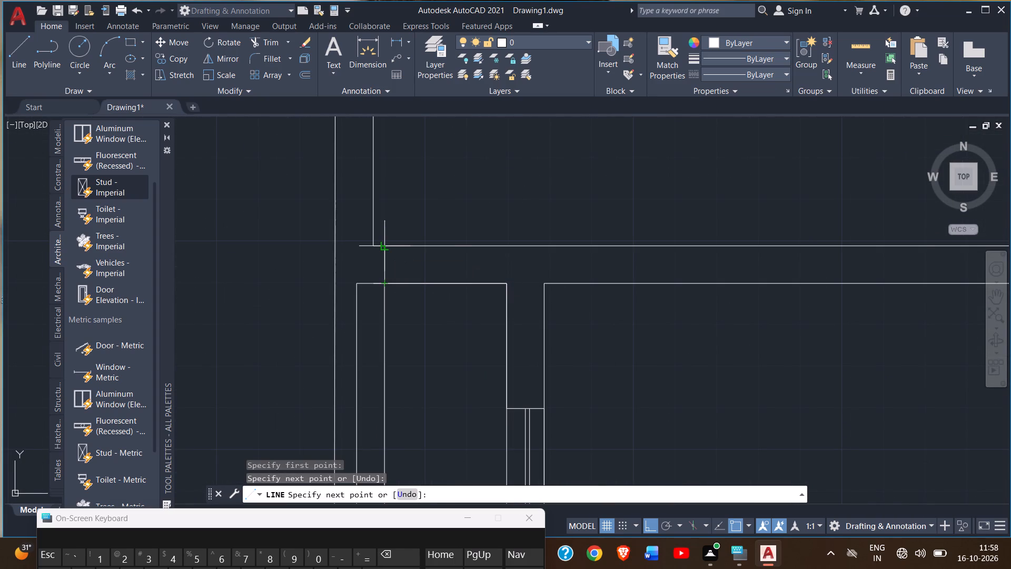
pyautogui.click(385, 244)
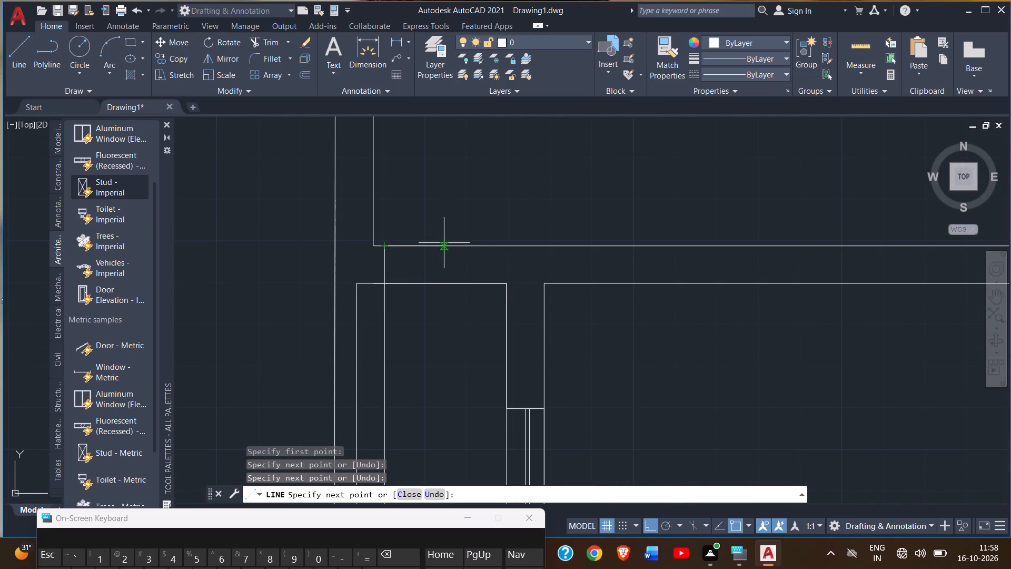
# Continue the line 2' east along the north wall's outer edge, and back south through the narrow room across its south wall.
pyautogui.write("2'")
pyautogui.press('Return')
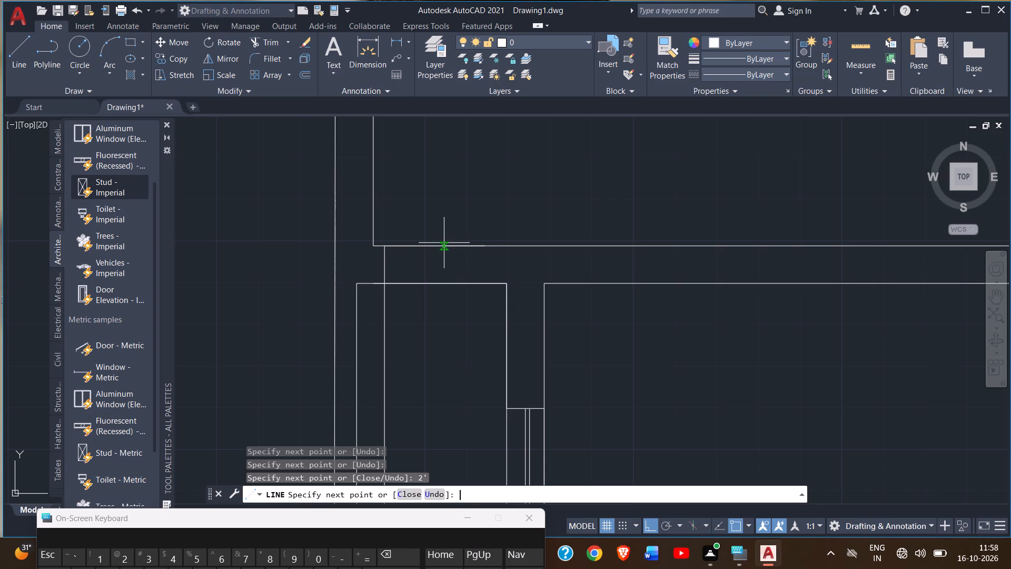
pyautogui.click(485, 284)
pyautogui.scroll(-2, 481, 389)
pyautogui.moveTo(481, 390); pyautogui.dragTo(479, 371, button='middle')
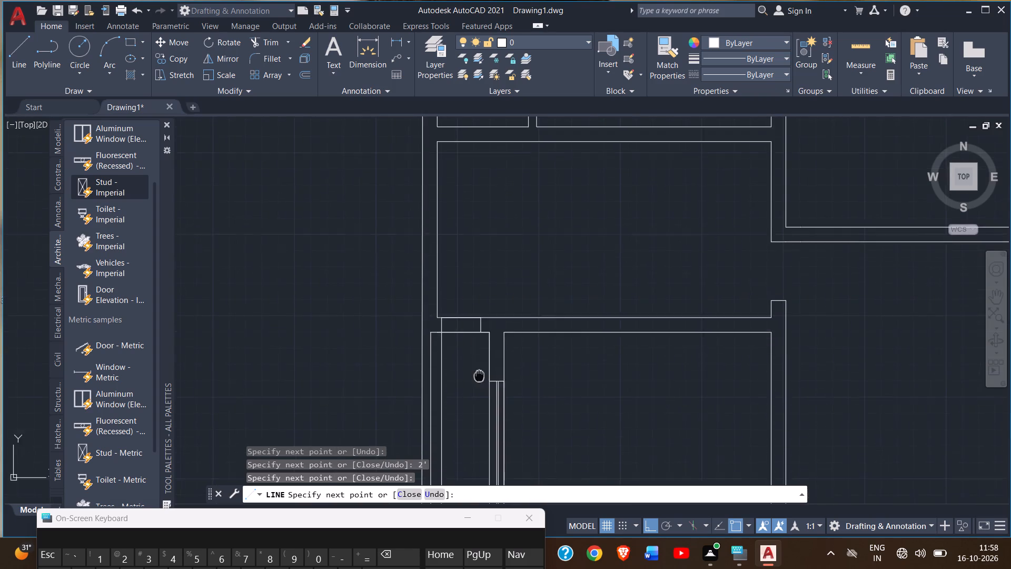
pyautogui.moveTo(479, 371); pyautogui.dragTo(474, 263, button='middle')
pyautogui.moveTo(473, 432); pyautogui.dragTo(470, 225, button='middle')
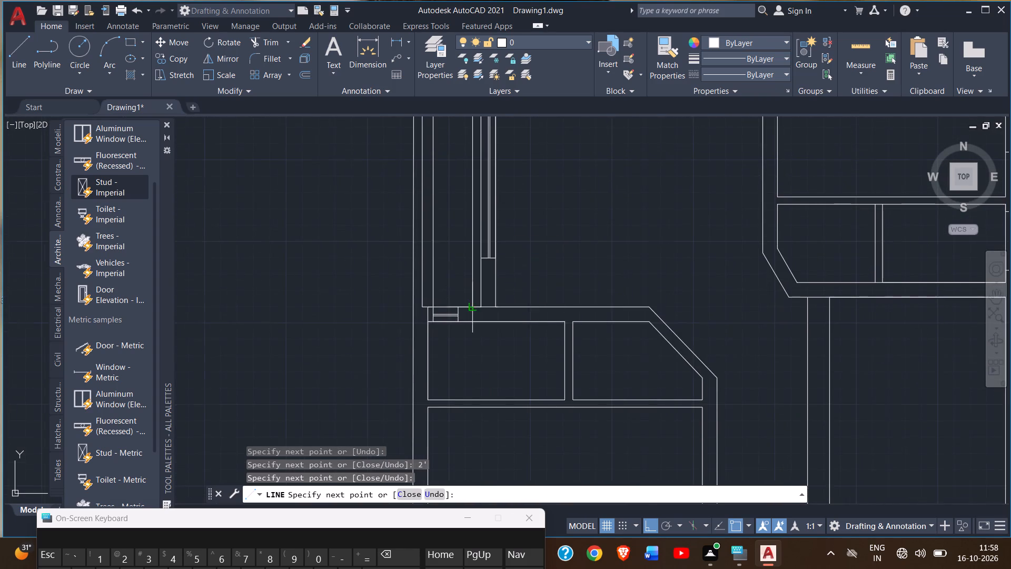
pyautogui.scroll(3, 471, 306)
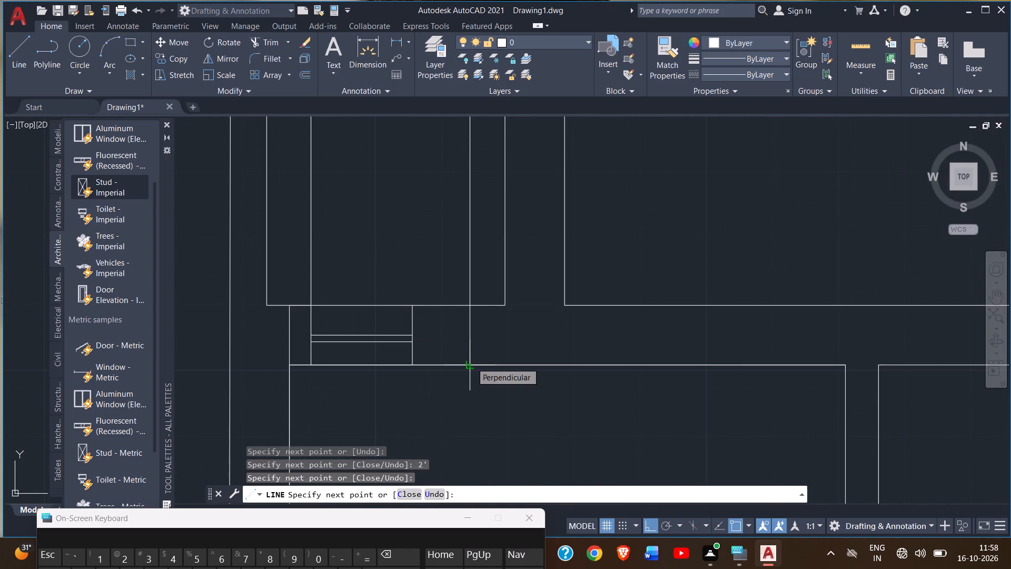
pyautogui.click(471, 362)
pyautogui.rightClick(479, 338)
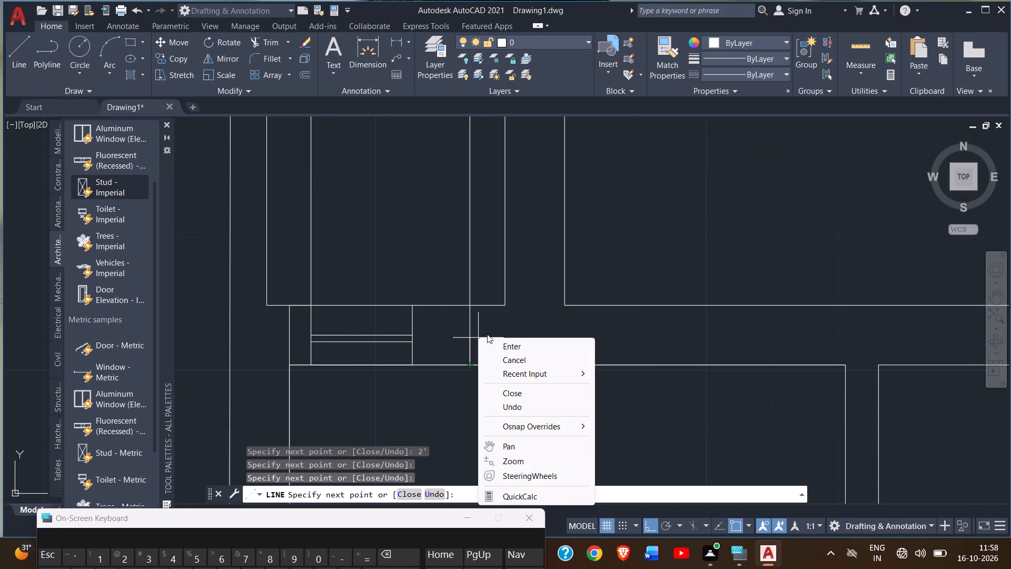
pyautogui.click(503, 342)
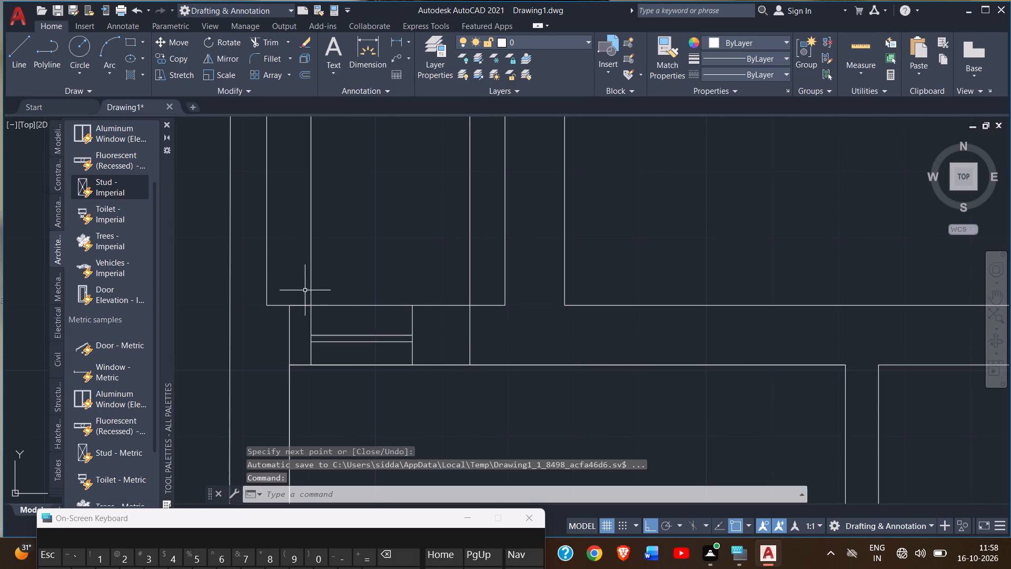
# Trim away the small south opening's old east end line and its two horizontal window lines.
pyautogui.click(269, 37)
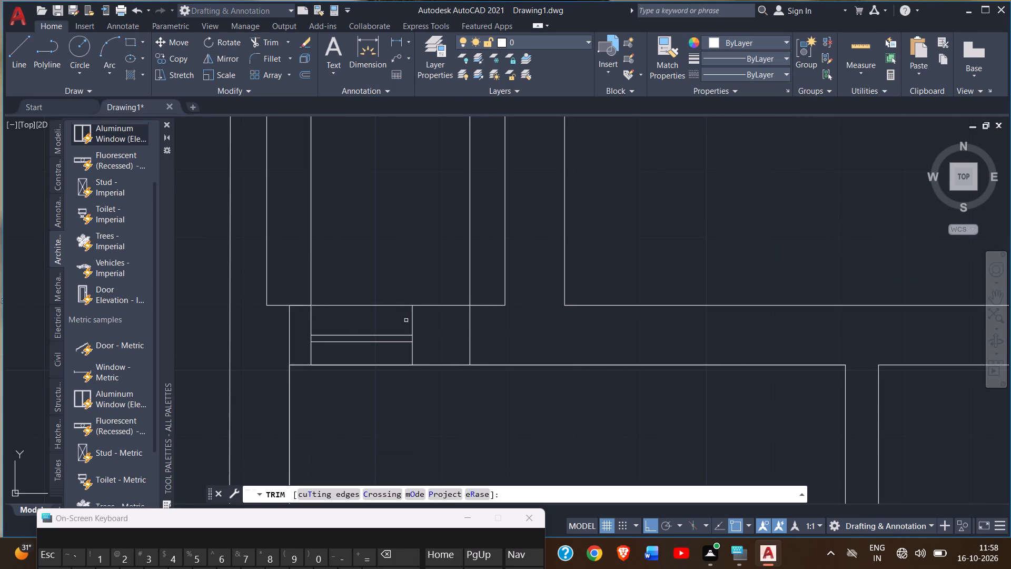
pyautogui.click(412, 321)
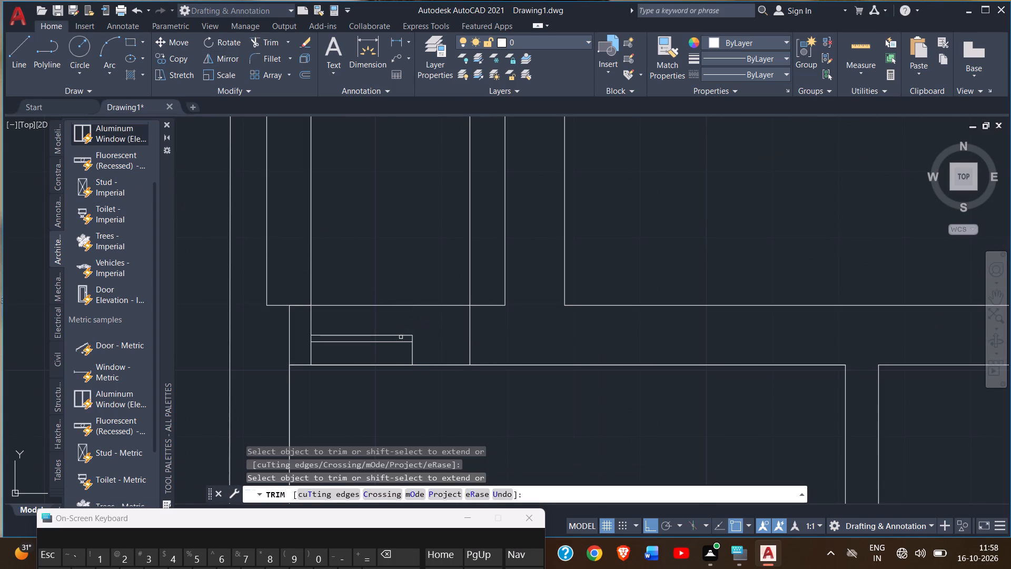
pyautogui.doubleClick(401, 337)
pyautogui.click(402, 333)
pyautogui.click(402, 342)
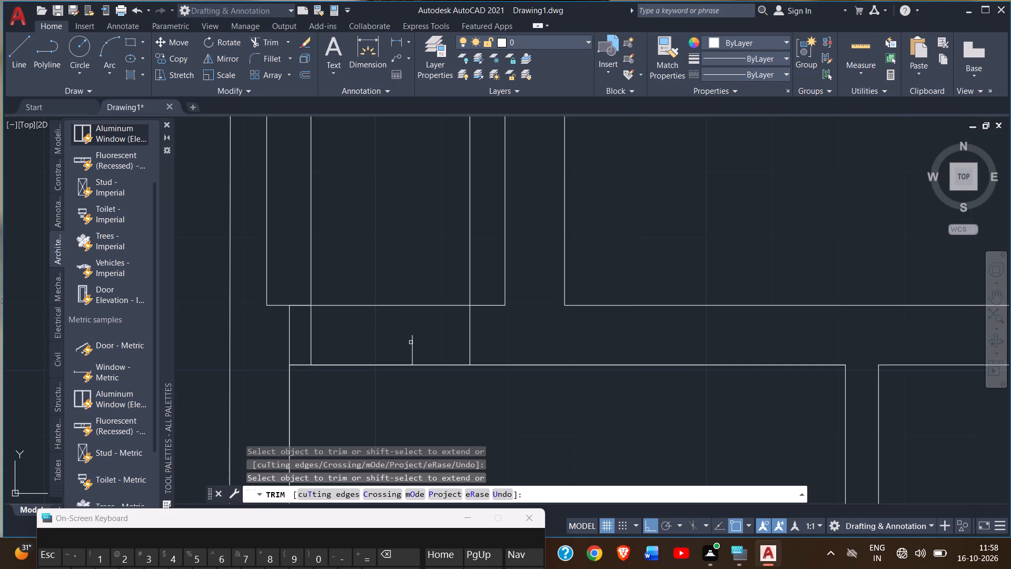
pyautogui.doubleClick(412, 341)
pyautogui.rightClick(412, 340)
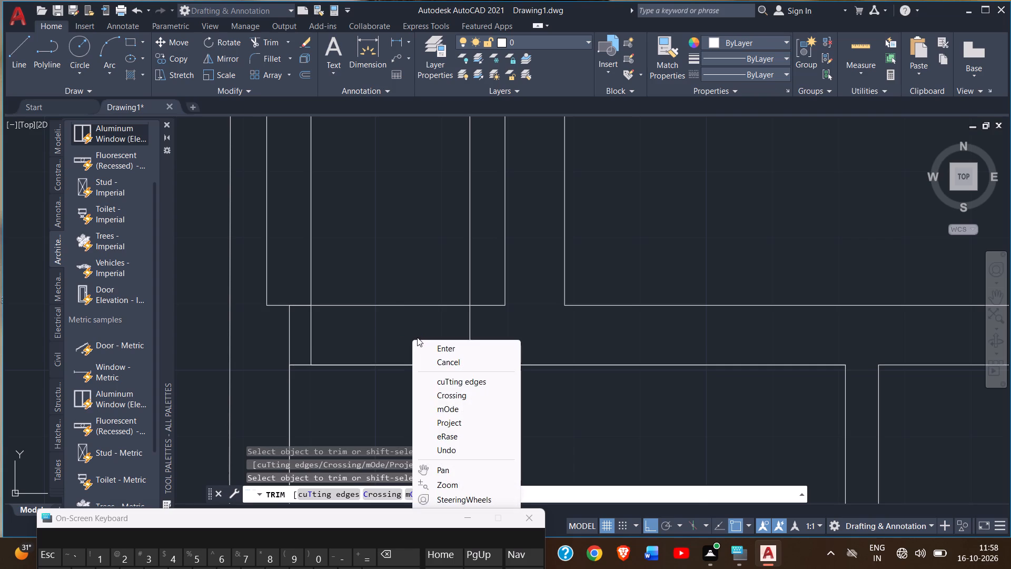
pyautogui.click(438, 348)
# Draw a horizontal centre line through the 2' south opening, between the midpoints of its two end lines.
pyautogui.click(11, 53)
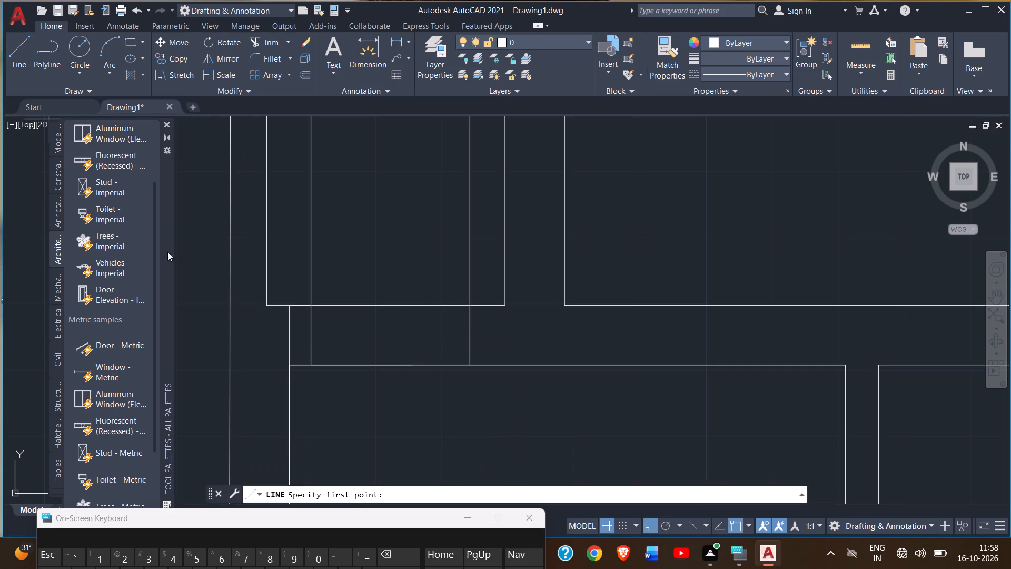
pyautogui.click(310, 333)
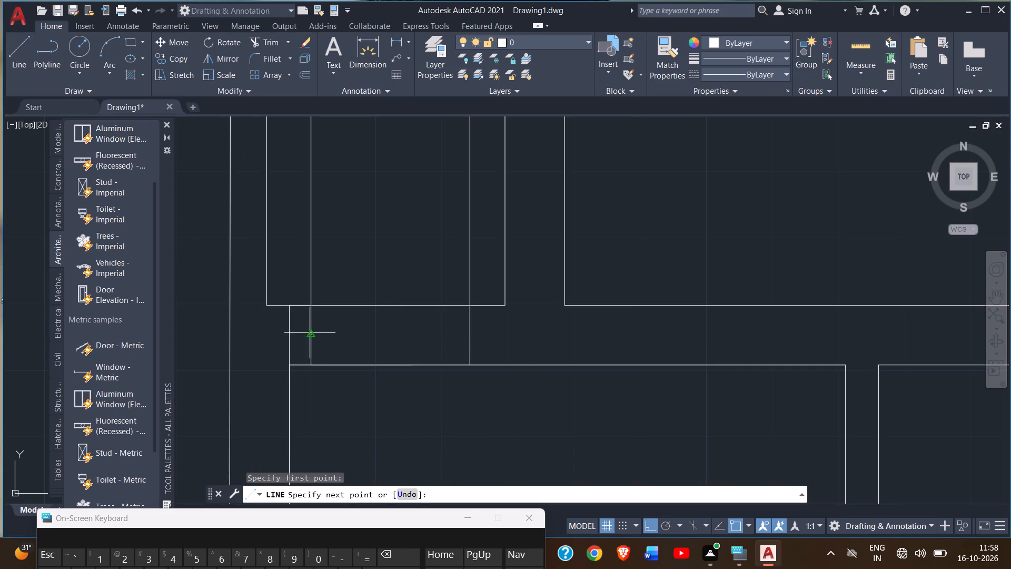
pyautogui.click(471, 337)
pyautogui.rightClick(470, 337)
pyautogui.click(488, 342)
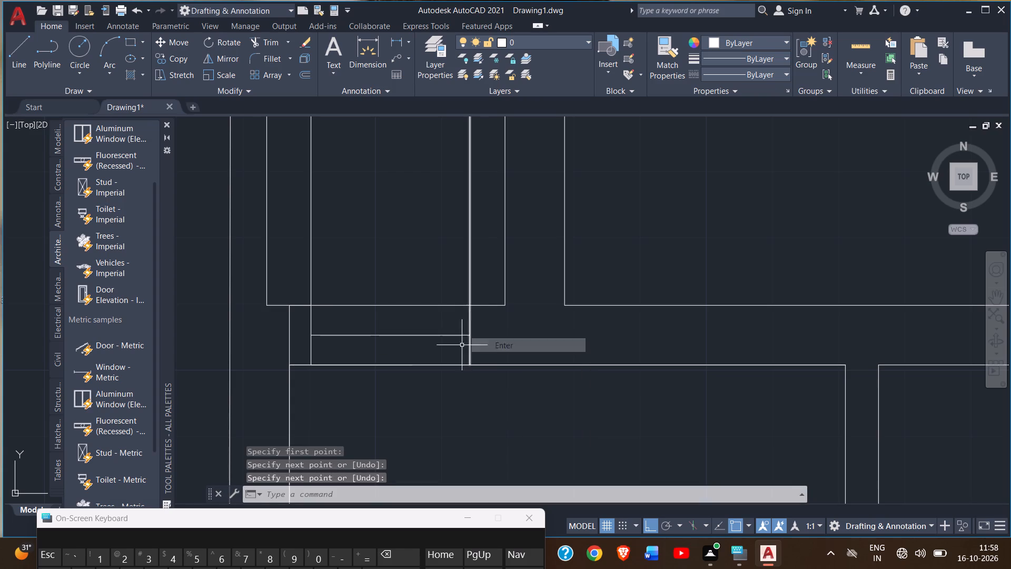
# Offset the south opening's centre line 1" north, toward the narrow room.
pyautogui.click(441, 334)
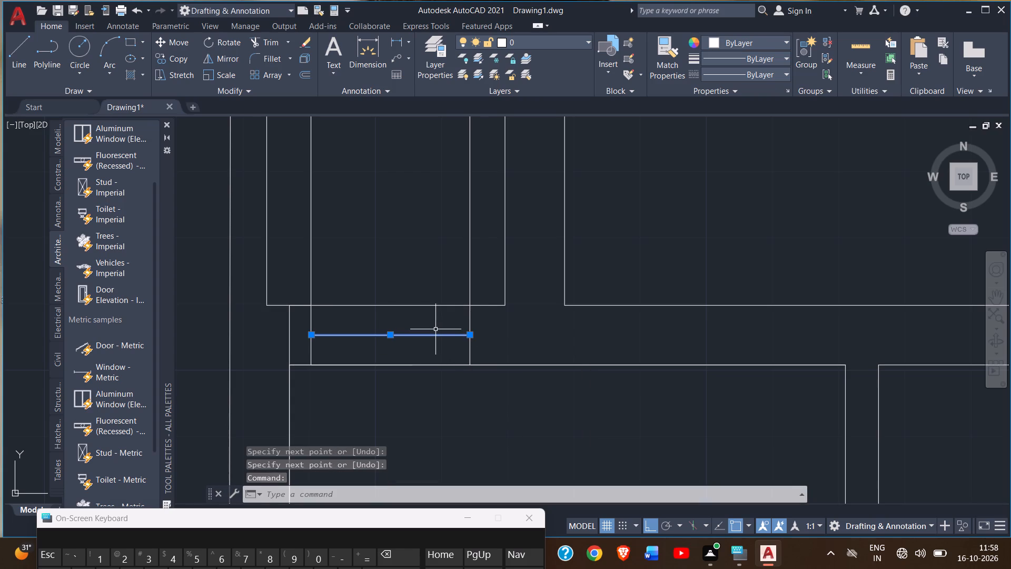
pyautogui.write('off')
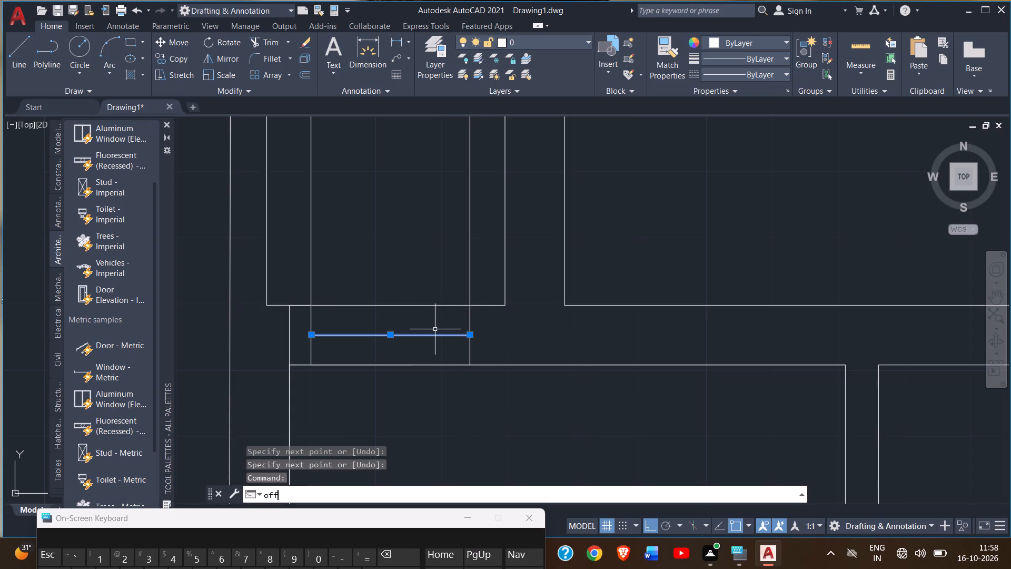
pyautogui.press('Return')
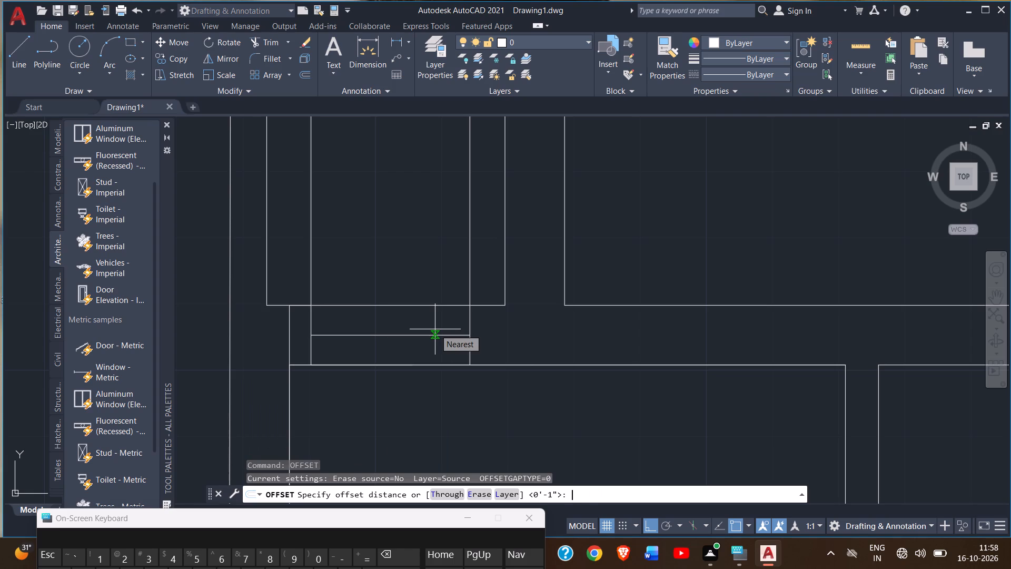
pyautogui.press('1')
pyautogui.hotkey('shift', '"')
pyautogui.press('Return')
pyautogui.scroll(1, 446, 301)
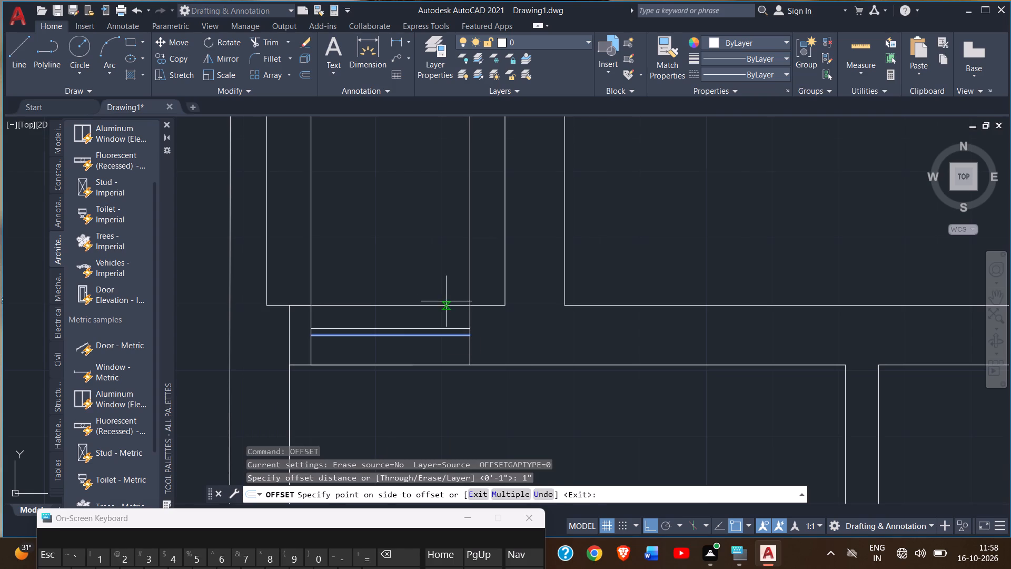
pyautogui.scroll(1, 446, 301)
pyautogui.click(428, 358)
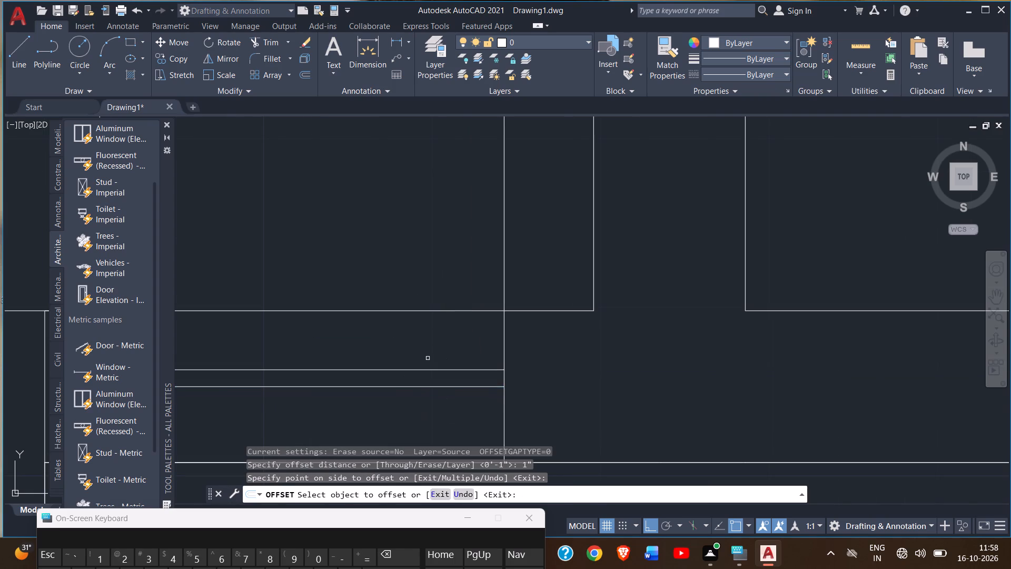
# Draw a horizontal centre line through the 2' opening in the narrow room's north wall, between the midpoints of its end lines.
pyautogui.scroll(-3, 428, 358)
pyautogui.moveTo(412, 270); pyautogui.dragTo(442, 446, button='middle')
pyautogui.scroll(-3, 422, 365)
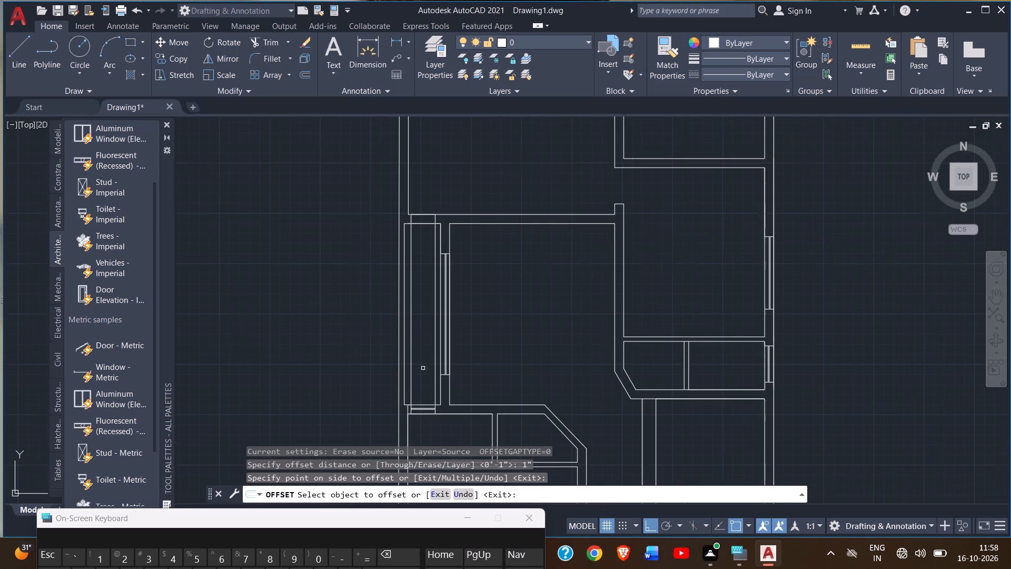
pyautogui.moveTo(426, 304); pyautogui.dragTo(429, 410, button='middle')
pyautogui.click(21, 68)
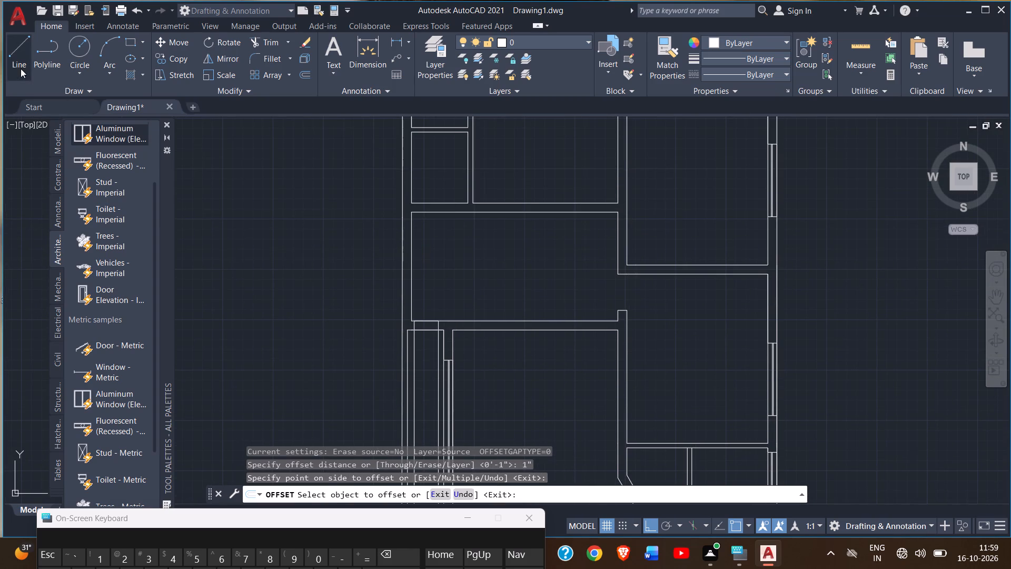
pyautogui.scroll(3, 422, 319)
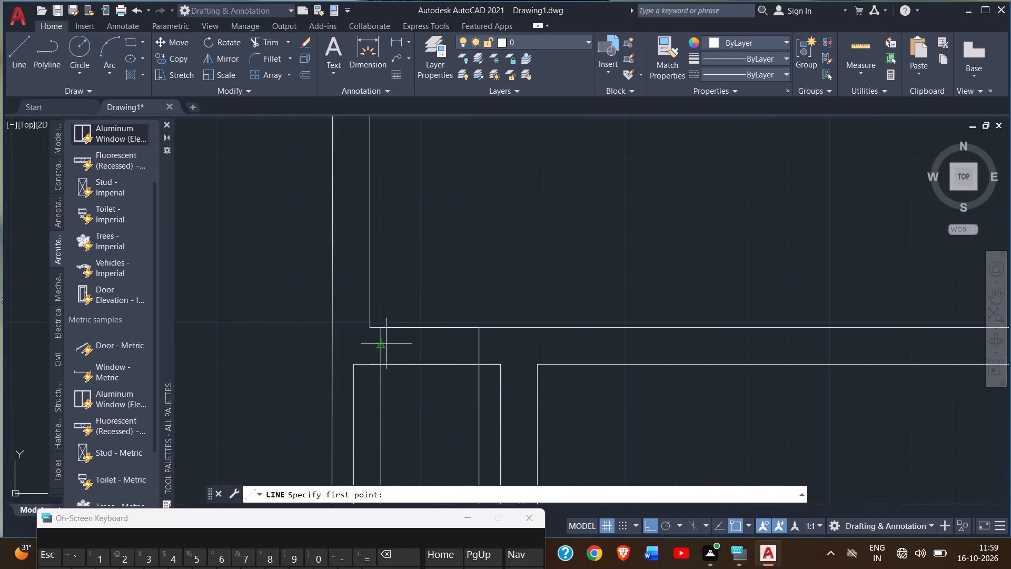
pyautogui.click(381, 346)
pyautogui.click(481, 346)
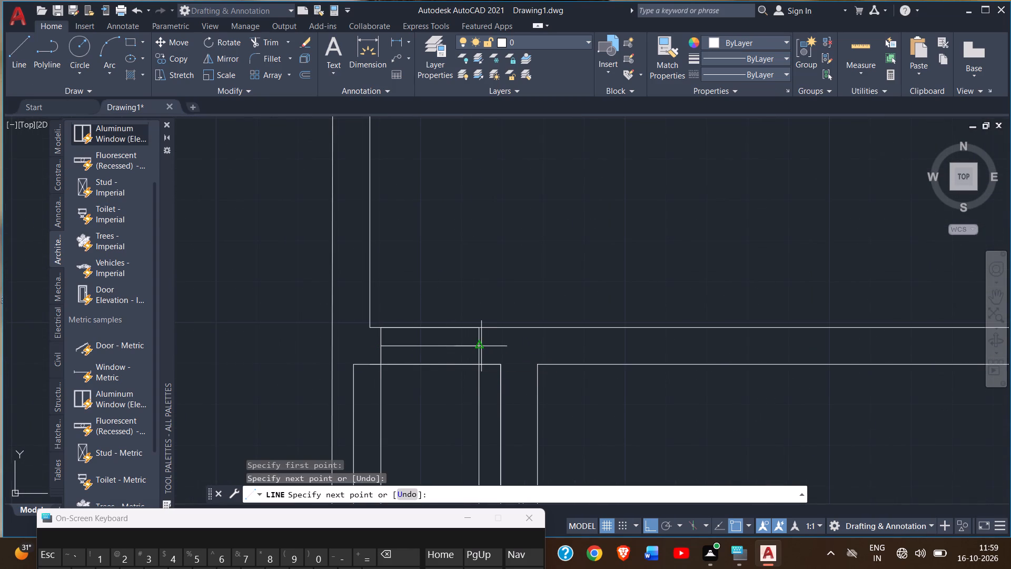
pyautogui.rightClick(476, 345)
pyautogui.click(491, 352)
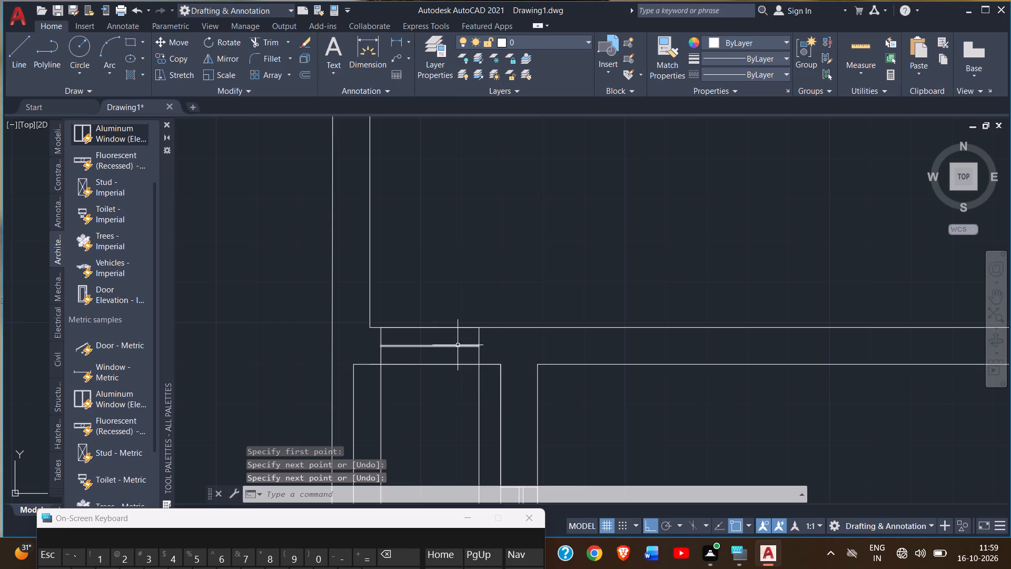
# Offset the centre line of the 2' opening in the narrow room's north wall 1" north.
pyautogui.click(455, 347)
pyautogui.scroll(3, 453, 347)
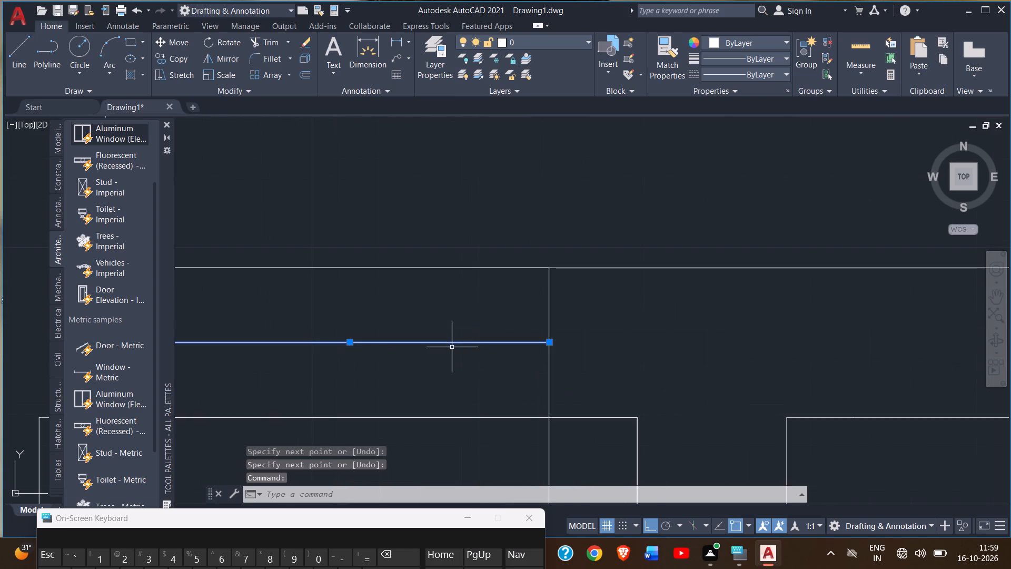
pyautogui.scroll(-2, 452, 347)
pyautogui.write('off')
pyautogui.press('Return')
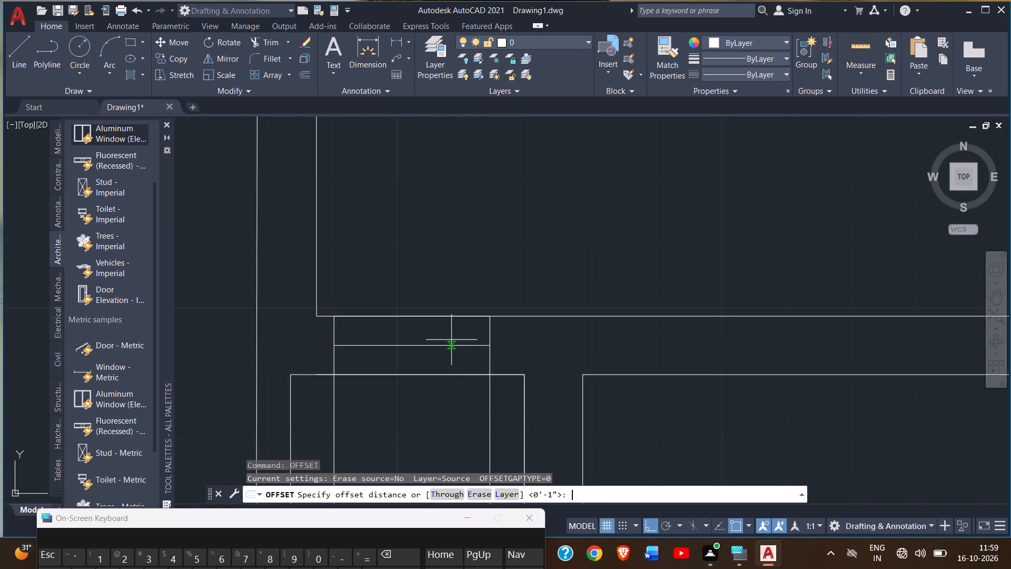
pyautogui.press('1')
pyautogui.hotkey('shift', '"')
pyautogui.press('Return')
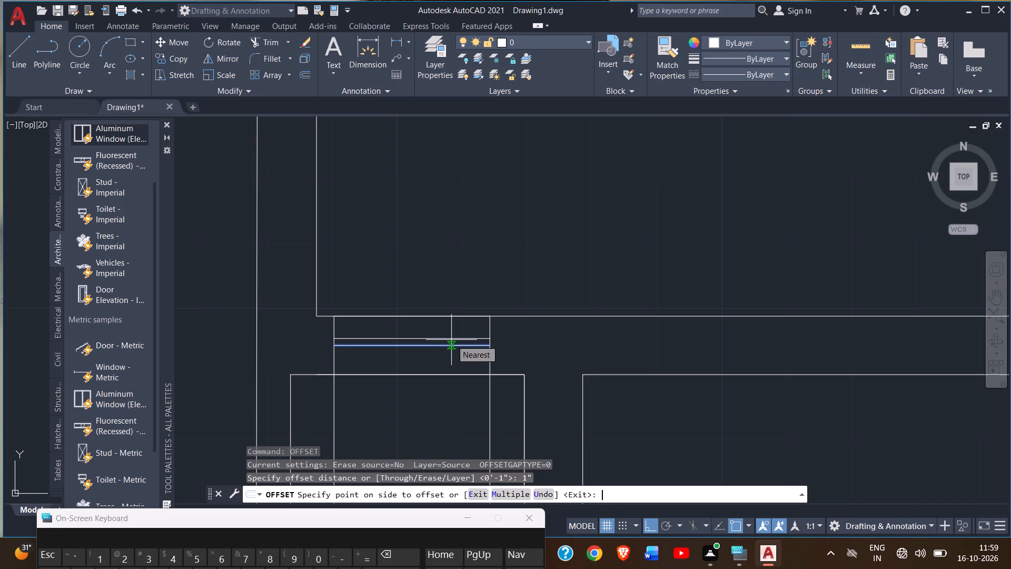
pyautogui.scroll(2, 142, 246)
pyautogui.scroll(2, 311, 301)
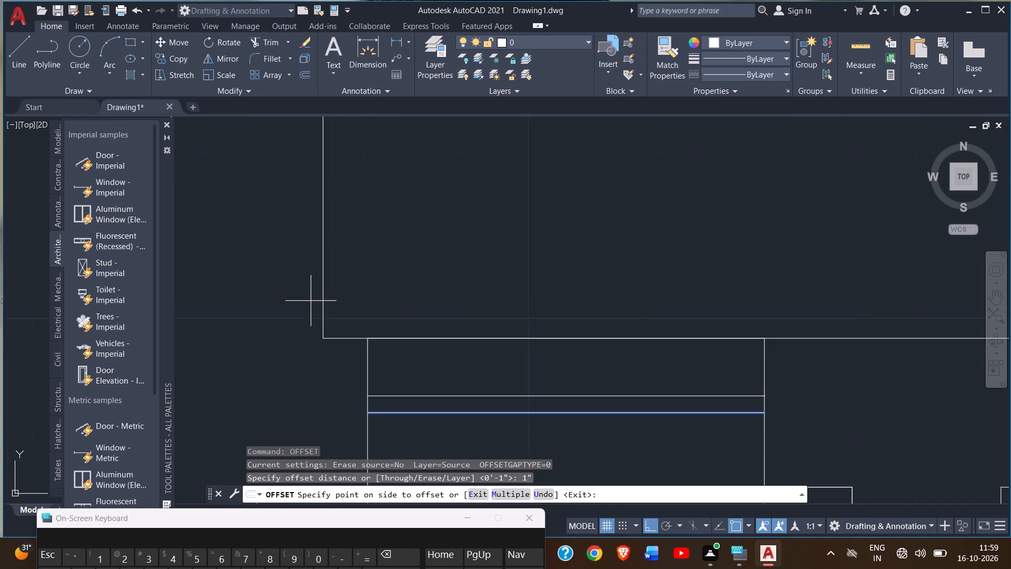
pyautogui.click(453, 390)
pyautogui.scroll(-4, 453, 390)
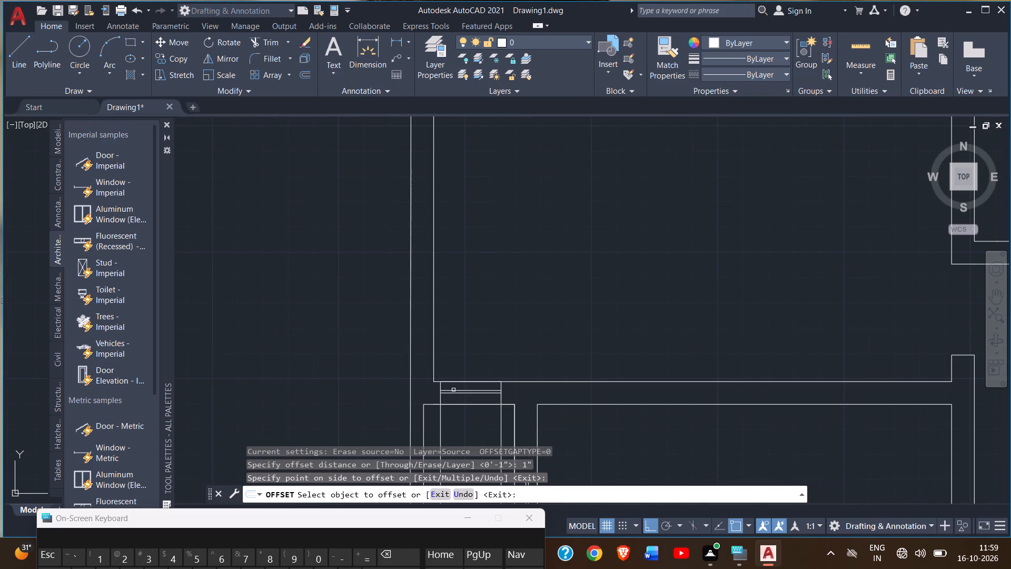
pyautogui.rightClick(474, 296)
pyautogui.click(489, 301)
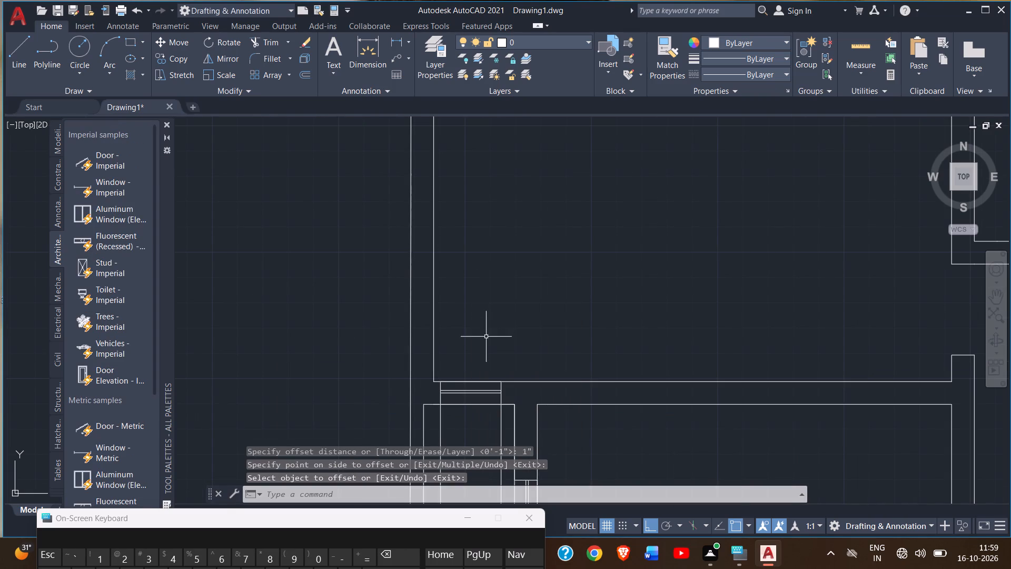
# Trim away the two vertical construction lines running through the west narrow room between its north and south window openings.
pyautogui.scroll(-3, 486, 340)
pyautogui.scroll(5, 481, 341)
pyautogui.moveTo(480, 370); pyautogui.dragTo(479, 251, button='middle')
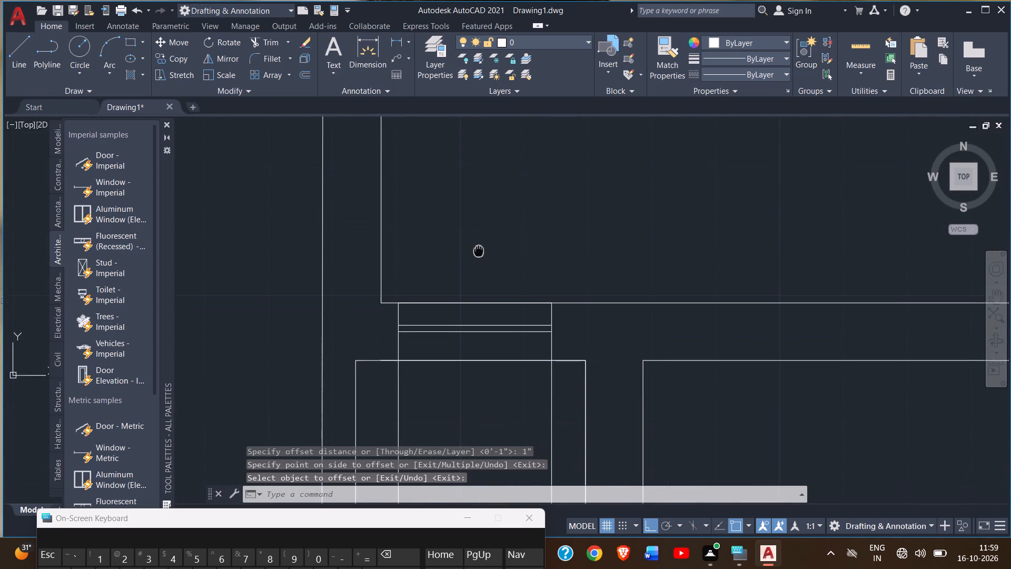
pyautogui.moveTo(479, 251); pyautogui.dragTo(479, 248, button='middle')
pyautogui.scroll(-2, 485, 412)
pyautogui.moveTo(484, 412); pyautogui.dragTo(491, 228, button='middle')
pyautogui.scroll(-2, 491, 349)
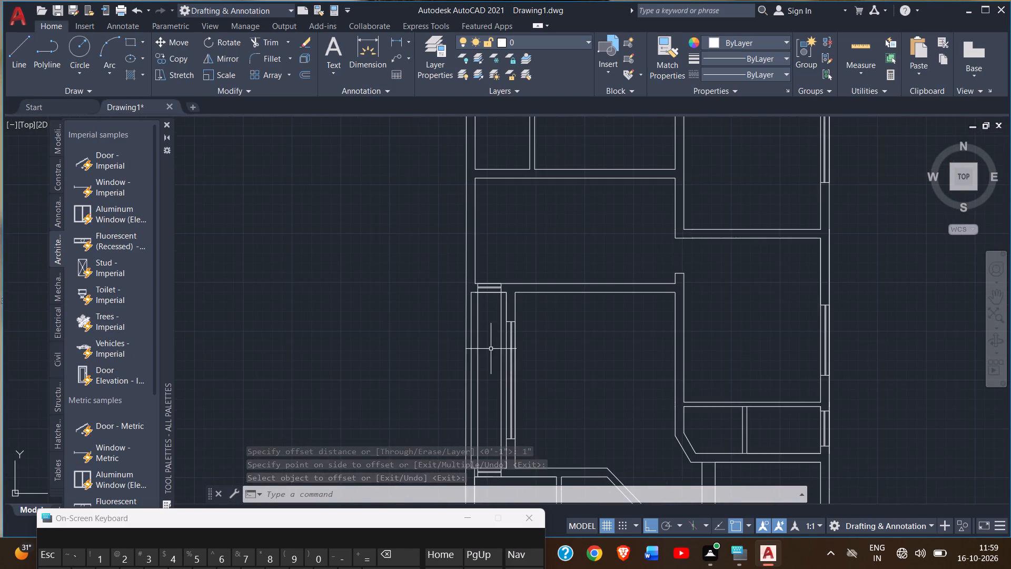
pyautogui.moveTo(491, 370); pyautogui.dragTo(483, 352, button='middle')
pyautogui.scroll(2, 488, 303)
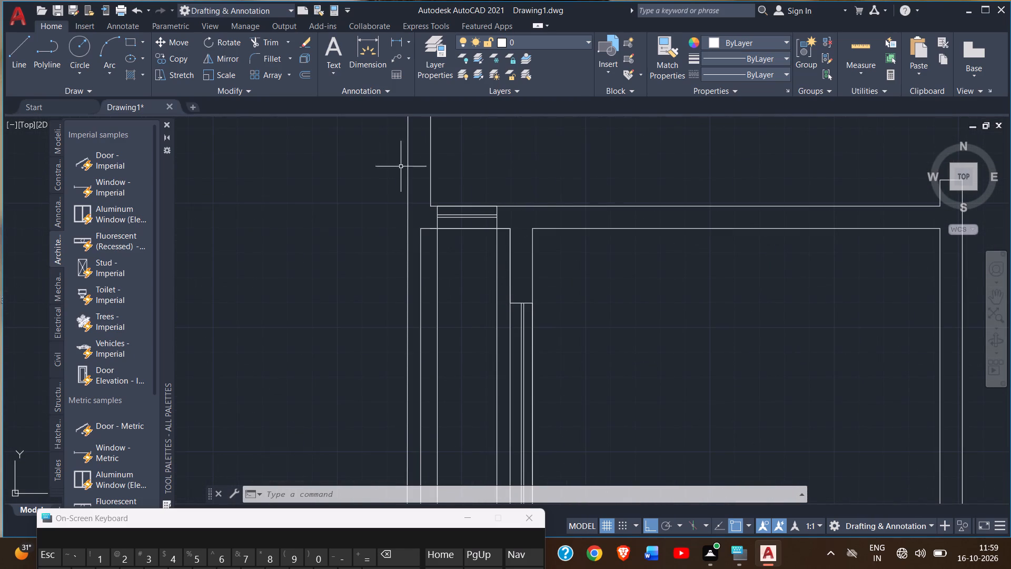
pyautogui.click(257, 45)
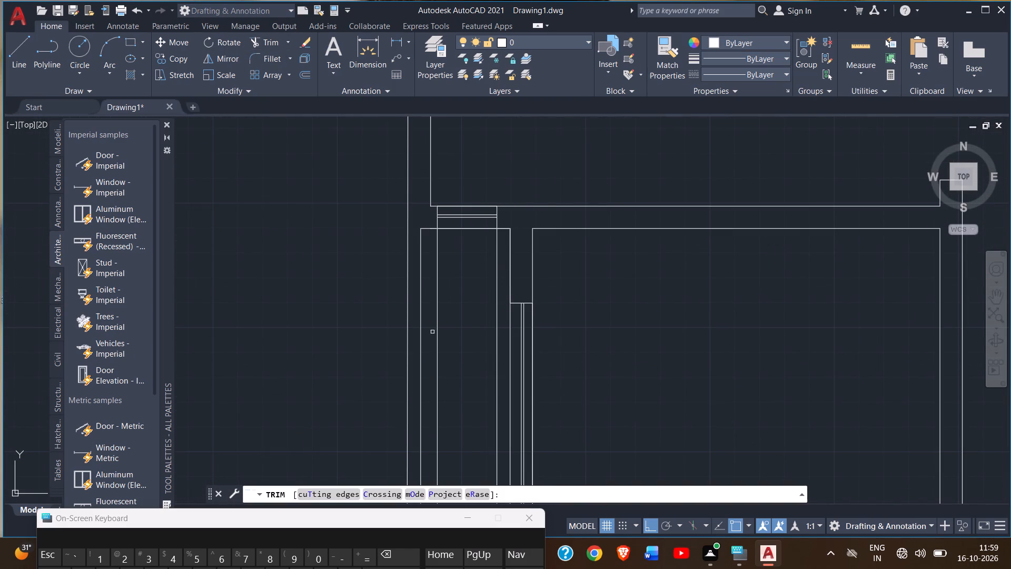
pyautogui.click(437, 337)
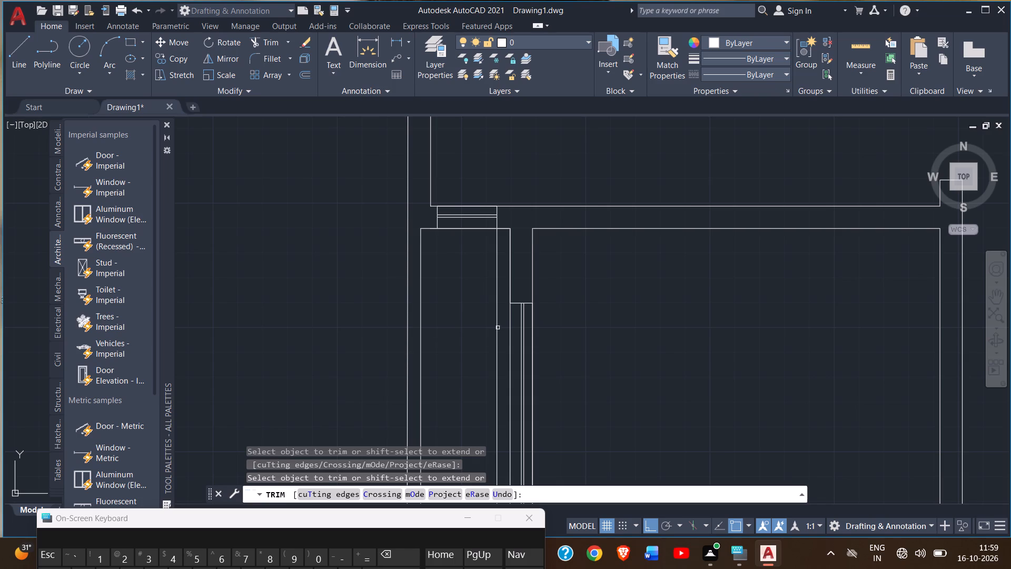
pyautogui.click(494, 325)
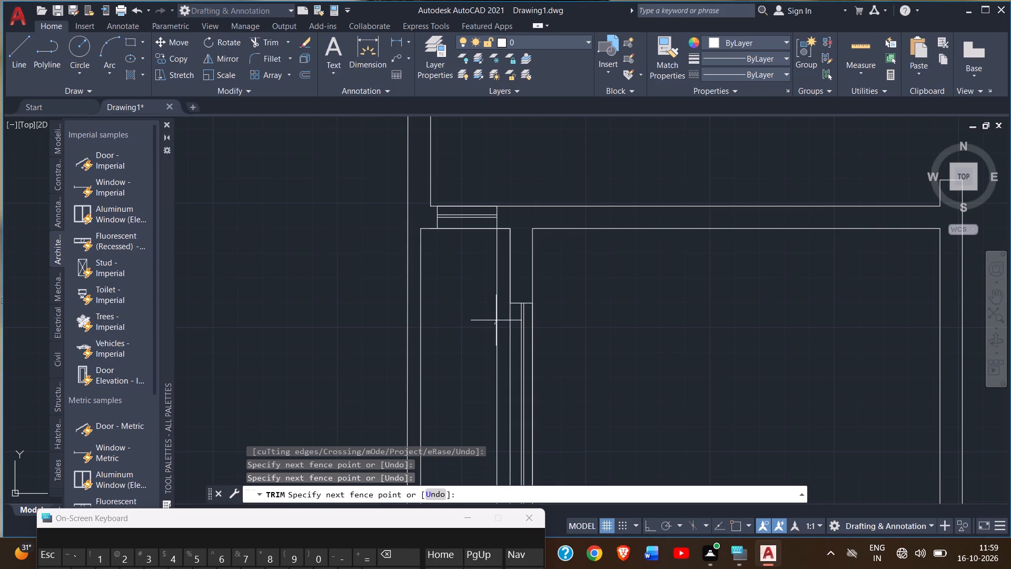
pyautogui.click(497, 318)
# Draw a closed square of lines across the wall thickness at the plan's northwest outer corner.
pyautogui.scroll(-4, 488, 340)
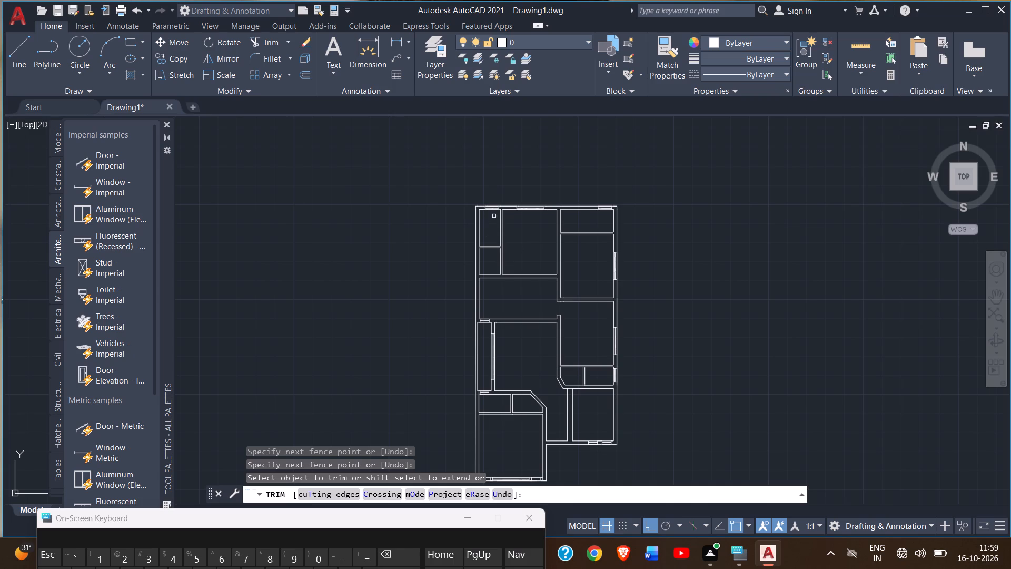
pyautogui.scroll(3, 495, 216)
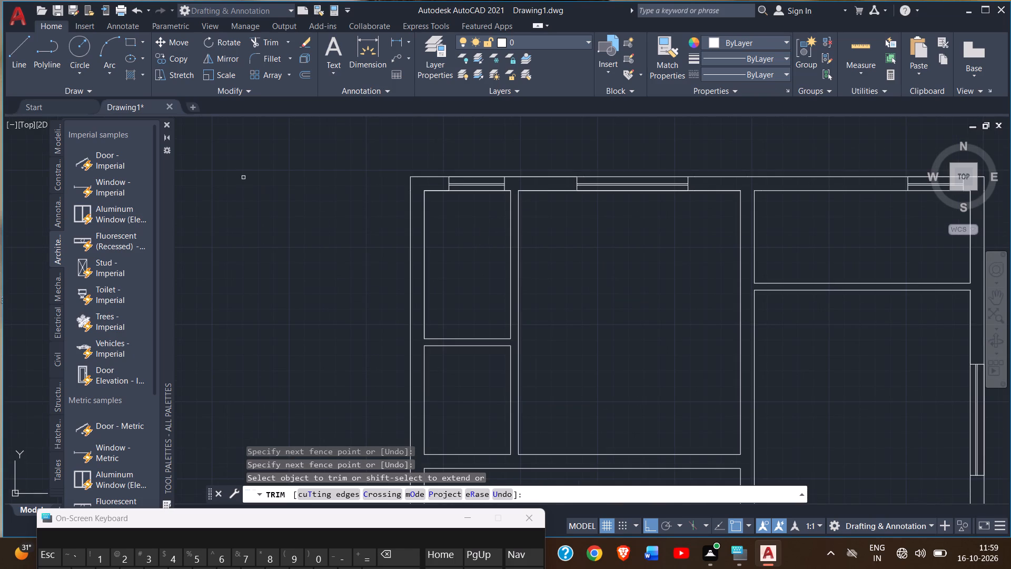
pyautogui.click(16, 63)
pyautogui.scroll(2, 384, 207)
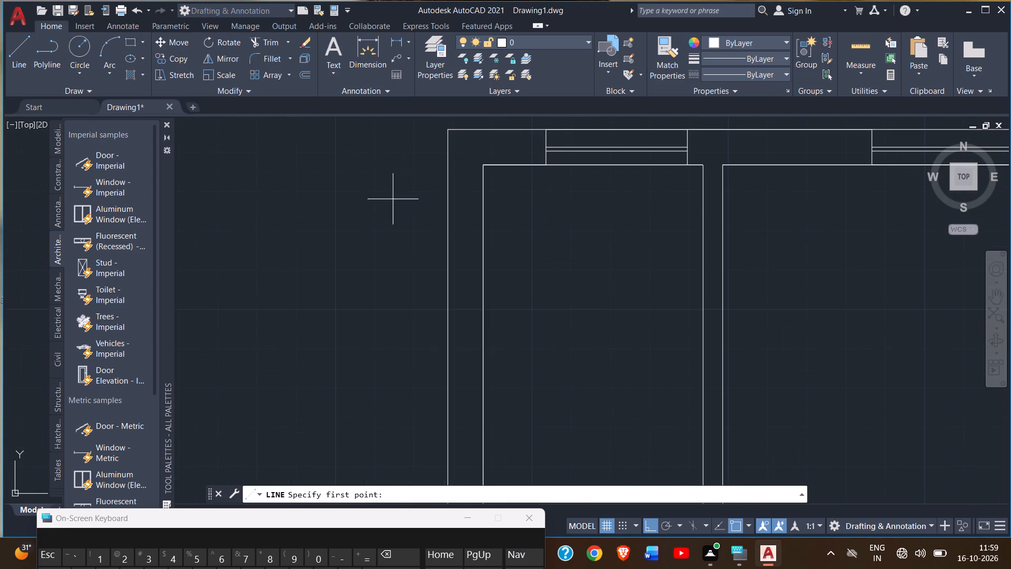
pyautogui.click(483, 163)
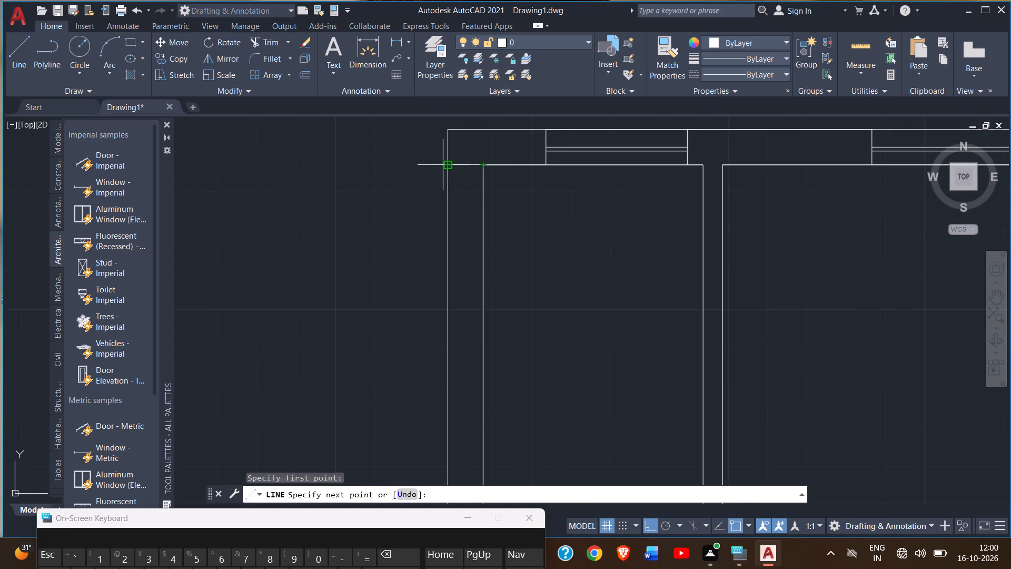
pyautogui.click(442, 165)
pyautogui.click(448, 131)
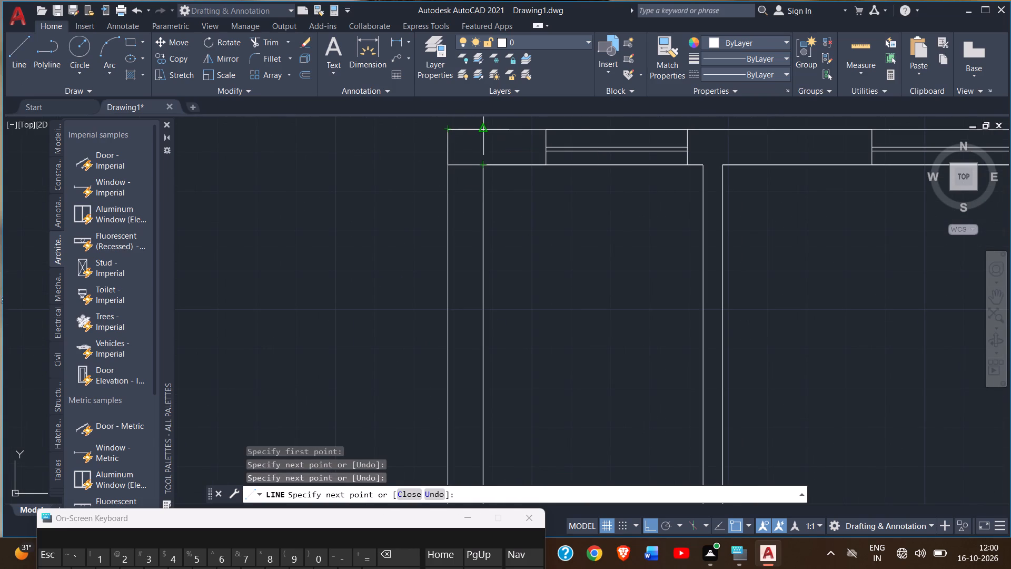
pyautogui.click(482, 129)
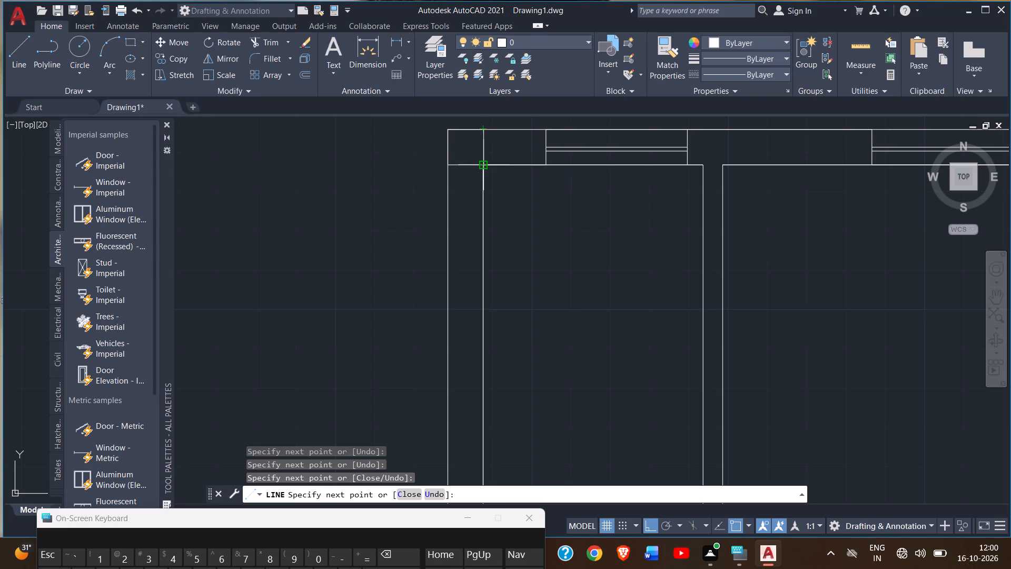
pyautogui.click(483, 165)
pyautogui.rightClick(483, 164)
pyautogui.click(496, 169)
# Outline a 9" square with lines where the west outer wall meets the cross wall south of the small west rooms.
pyautogui.scroll(-3, 519, 236)
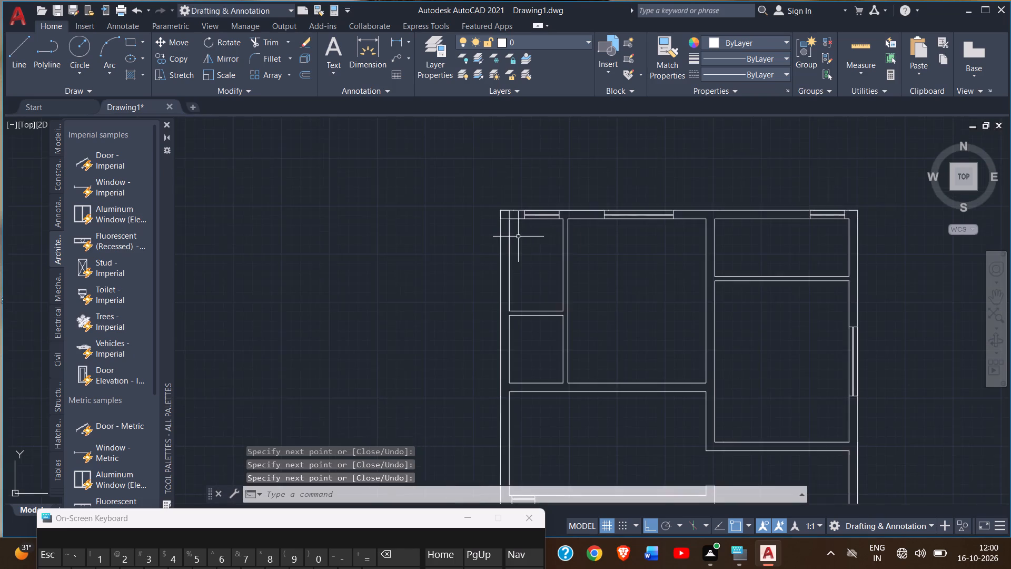
pyautogui.moveTo(516, 237); pyautogui.dragTo(396, 189, button='middle')
pyautogui.click(18, 61)
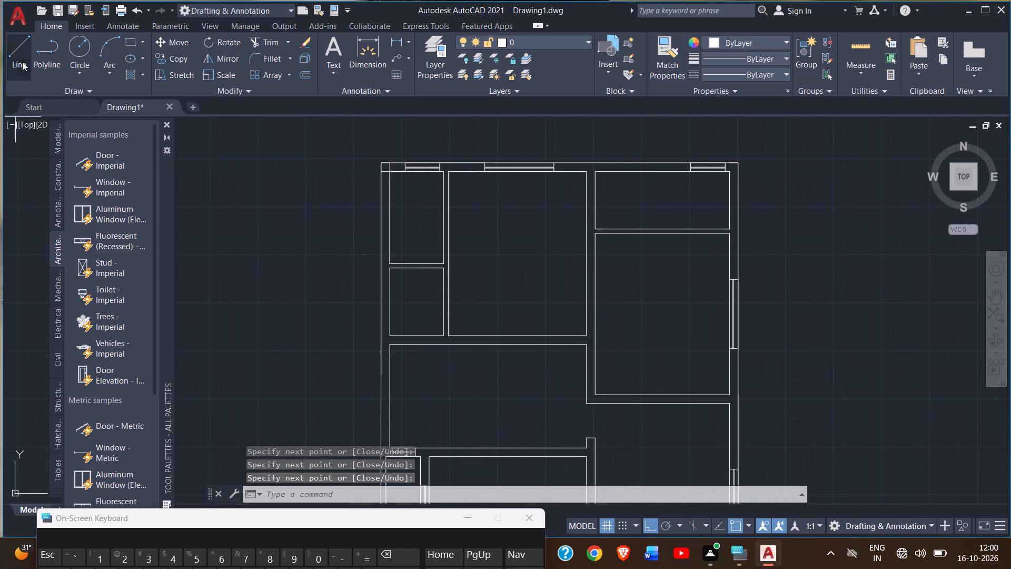
pyautogui.moveTo(272, 414); pyautogui.dragTo(254, 332, button='middle')
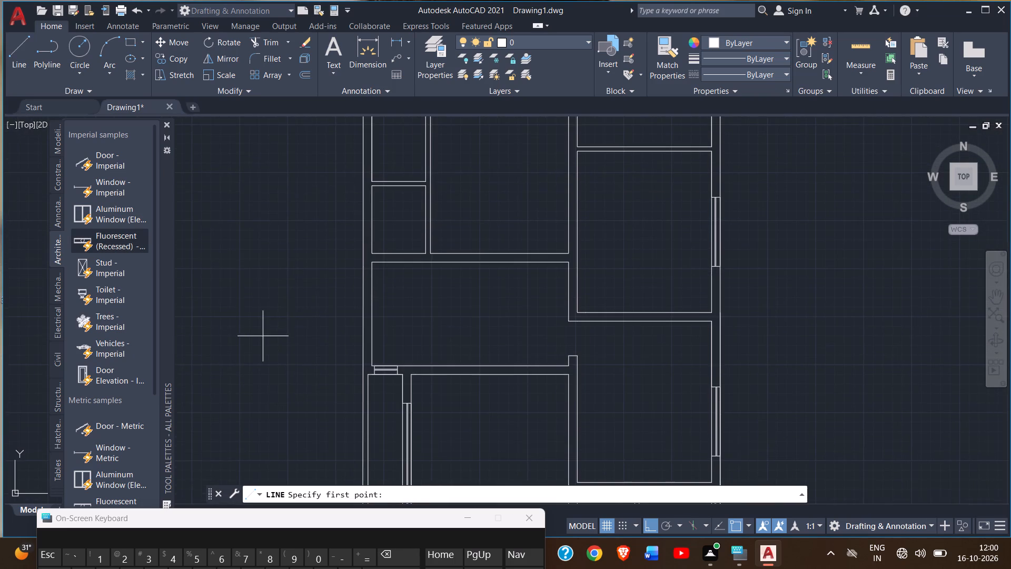
pyautogui.scroll(2, 348, 231)
pyautogui.click(408, 286)
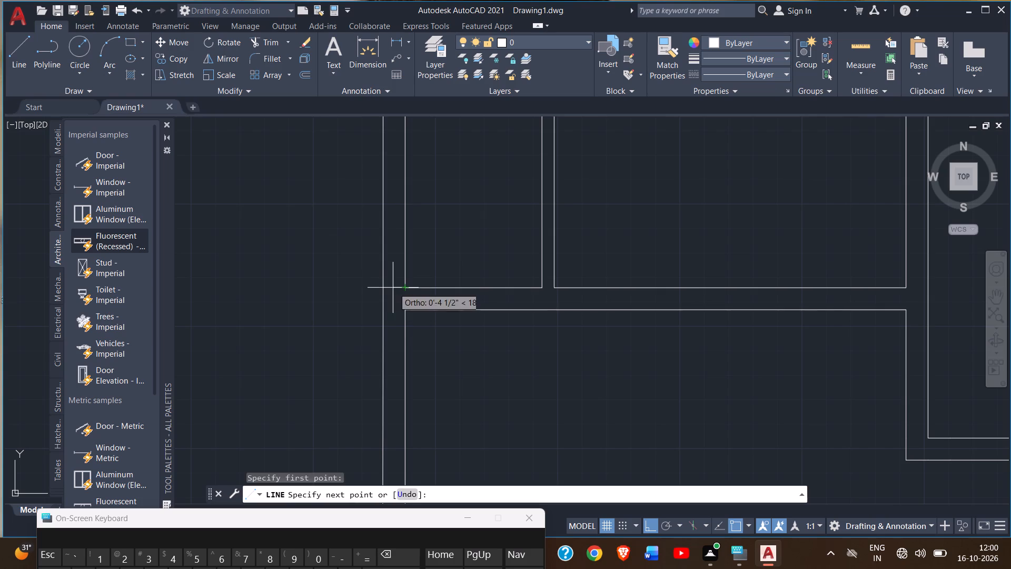
pyautogui.click(384, 288)
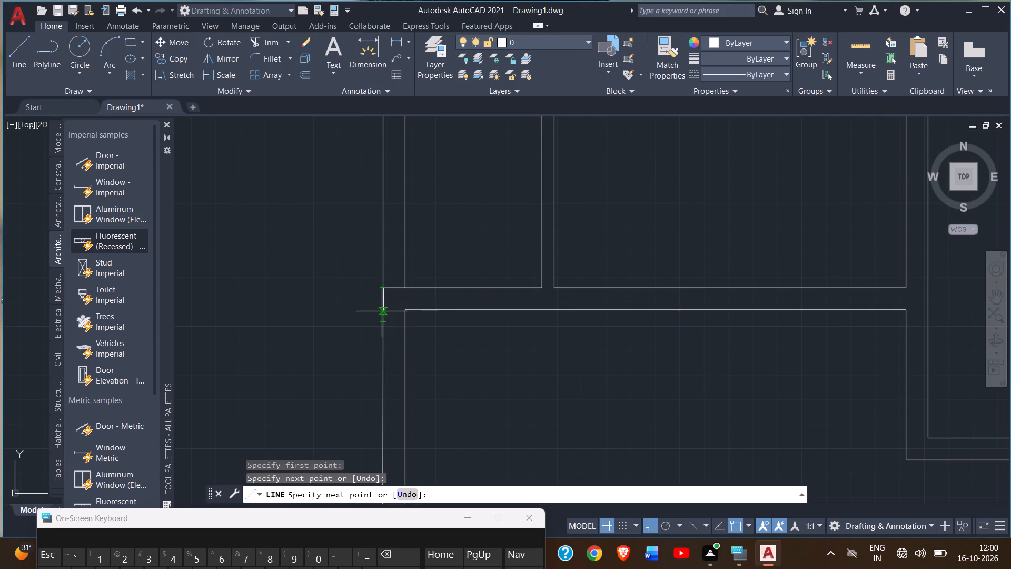
pyautogui.scroll(3, 384, 311)
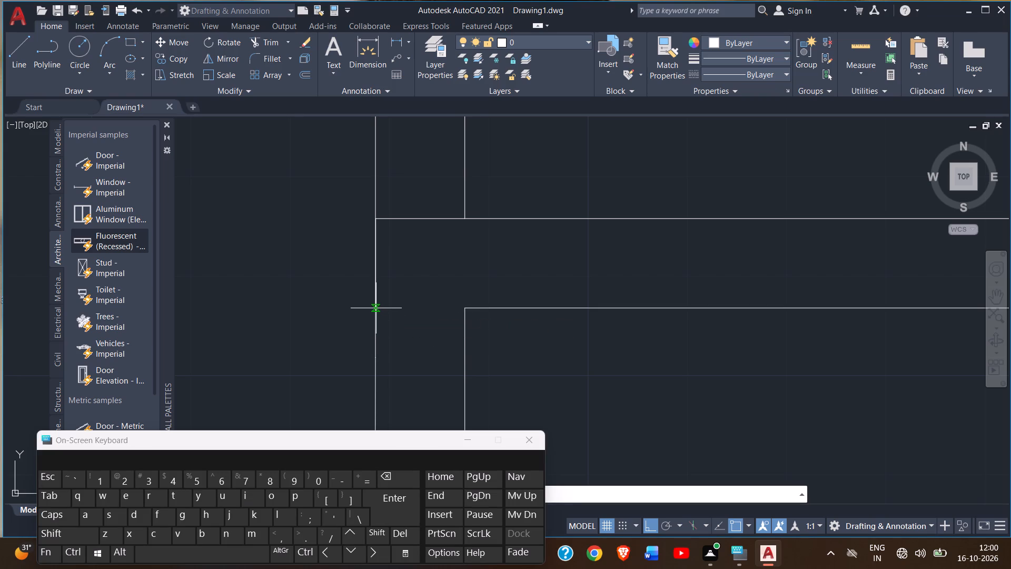
pyautogui.press('9')
pyautogui.hotkey('shift', '"')
pyautogui.press('Return')
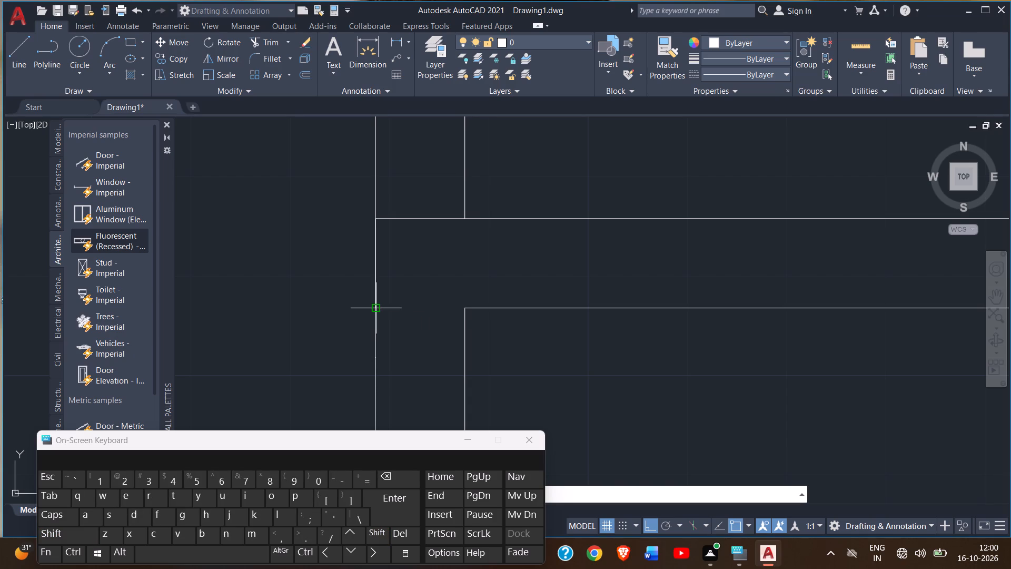
pyautogui.doubleClick(467, 310)
pyautogui.click(466, 217)
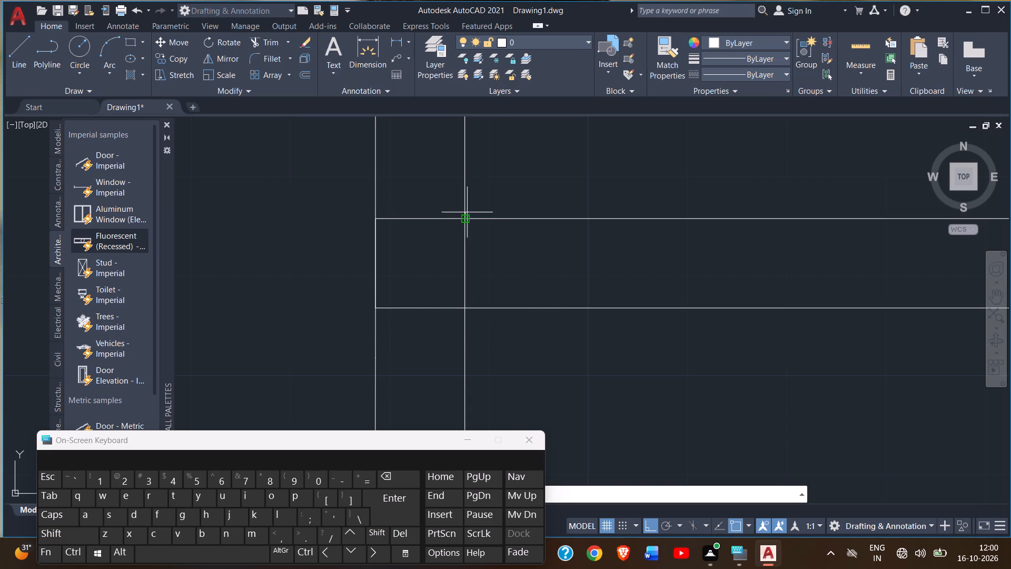
pyautogui.rightClick(467, 212)
pyautogui.click(495, 222)
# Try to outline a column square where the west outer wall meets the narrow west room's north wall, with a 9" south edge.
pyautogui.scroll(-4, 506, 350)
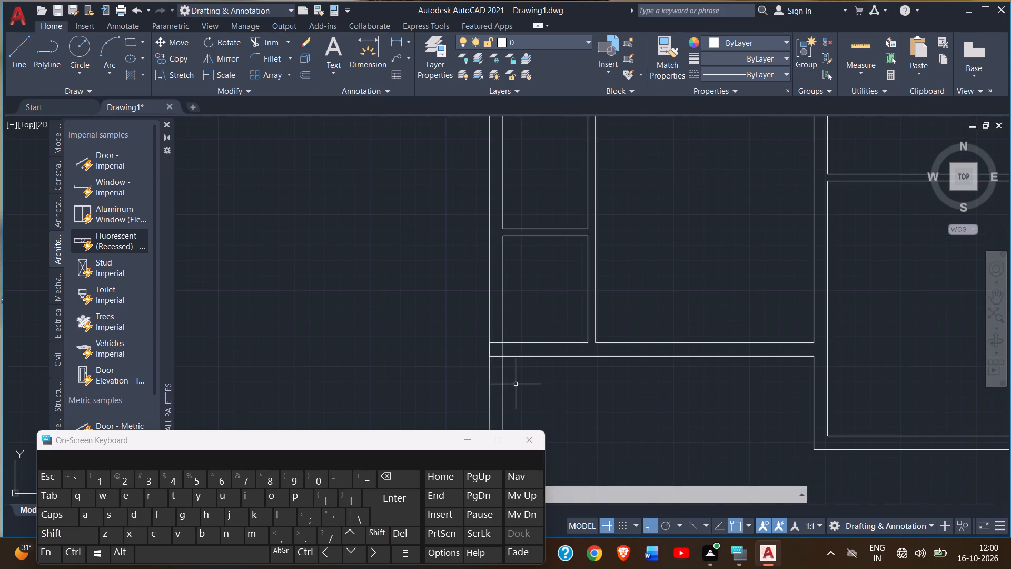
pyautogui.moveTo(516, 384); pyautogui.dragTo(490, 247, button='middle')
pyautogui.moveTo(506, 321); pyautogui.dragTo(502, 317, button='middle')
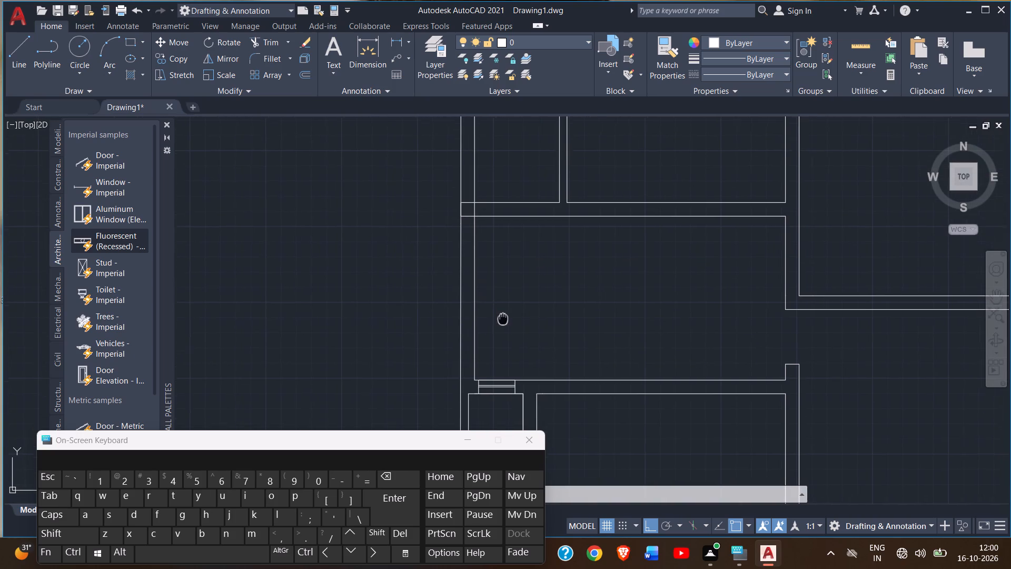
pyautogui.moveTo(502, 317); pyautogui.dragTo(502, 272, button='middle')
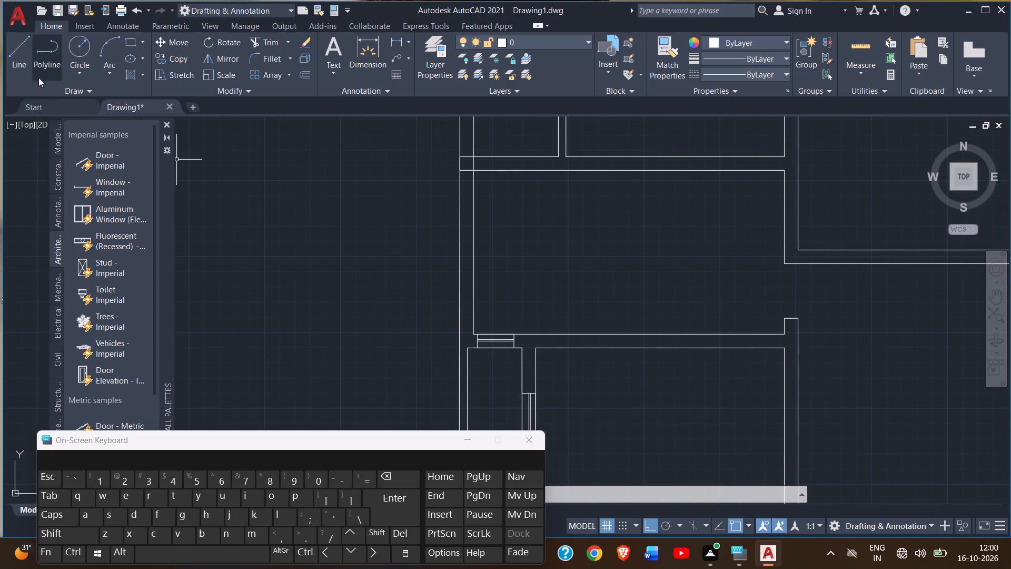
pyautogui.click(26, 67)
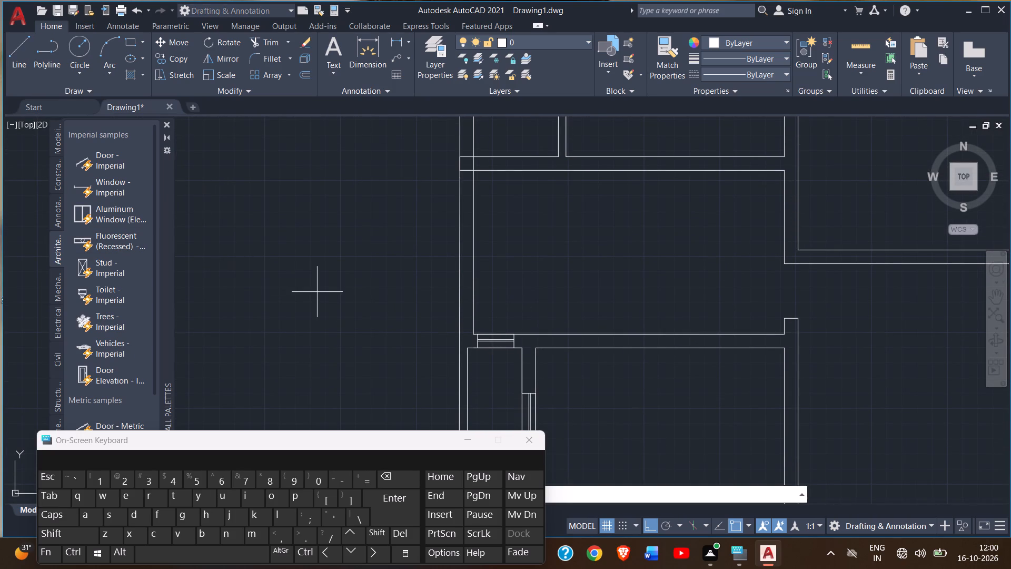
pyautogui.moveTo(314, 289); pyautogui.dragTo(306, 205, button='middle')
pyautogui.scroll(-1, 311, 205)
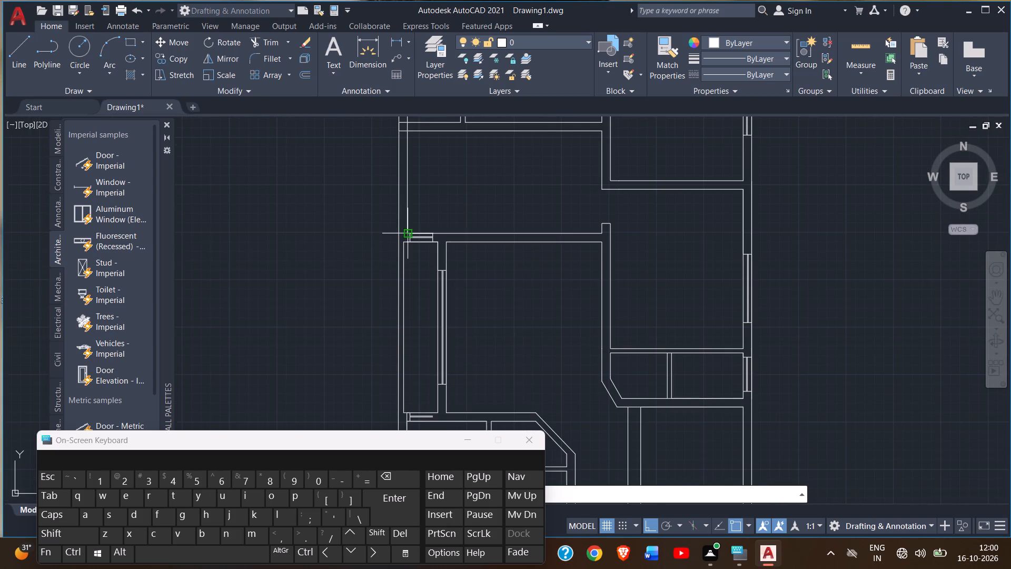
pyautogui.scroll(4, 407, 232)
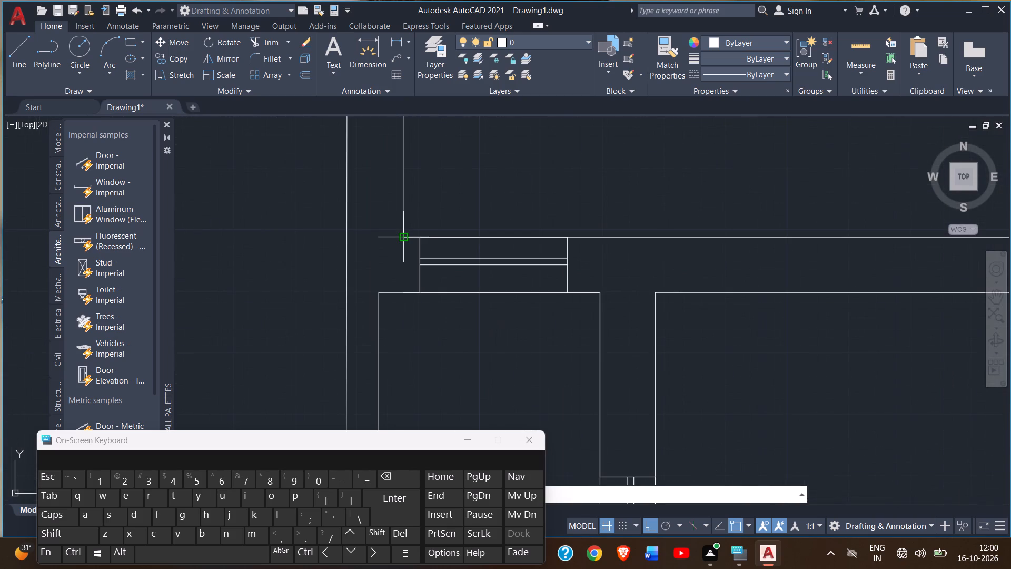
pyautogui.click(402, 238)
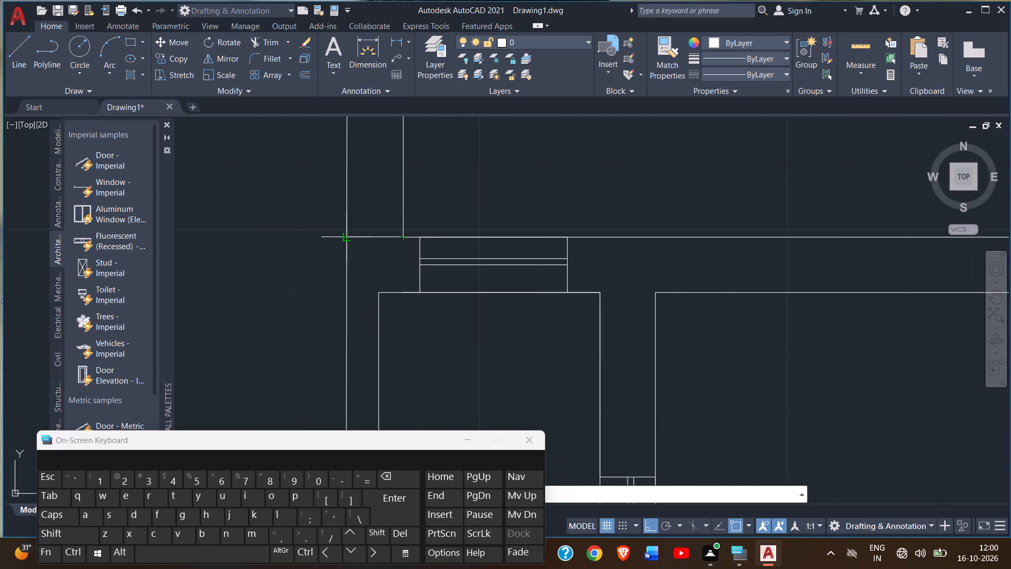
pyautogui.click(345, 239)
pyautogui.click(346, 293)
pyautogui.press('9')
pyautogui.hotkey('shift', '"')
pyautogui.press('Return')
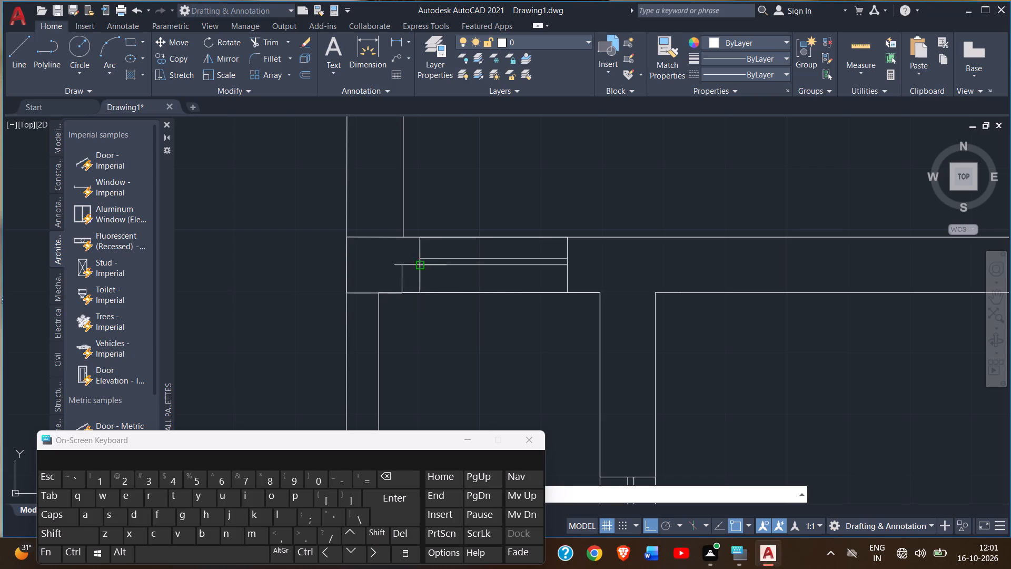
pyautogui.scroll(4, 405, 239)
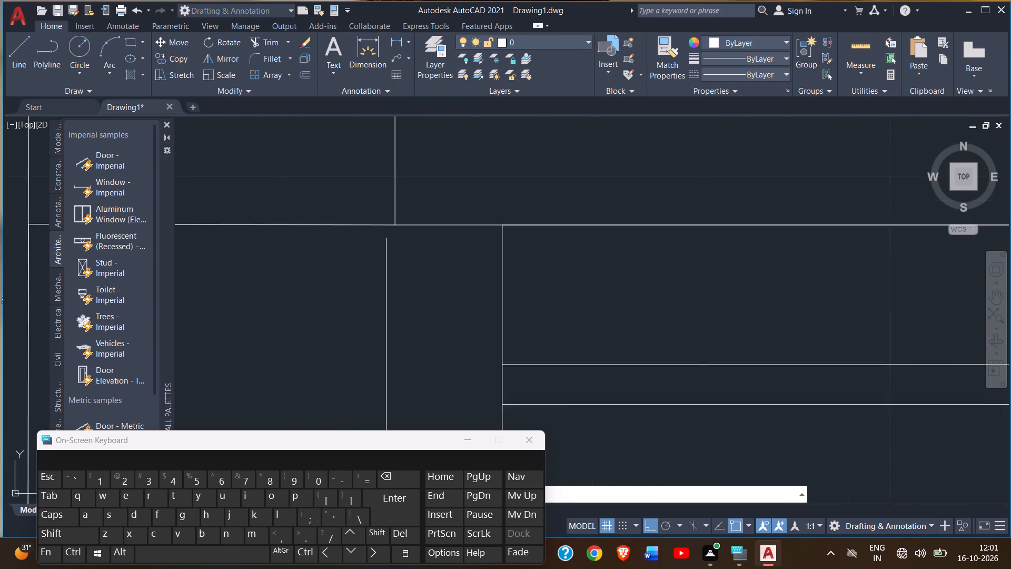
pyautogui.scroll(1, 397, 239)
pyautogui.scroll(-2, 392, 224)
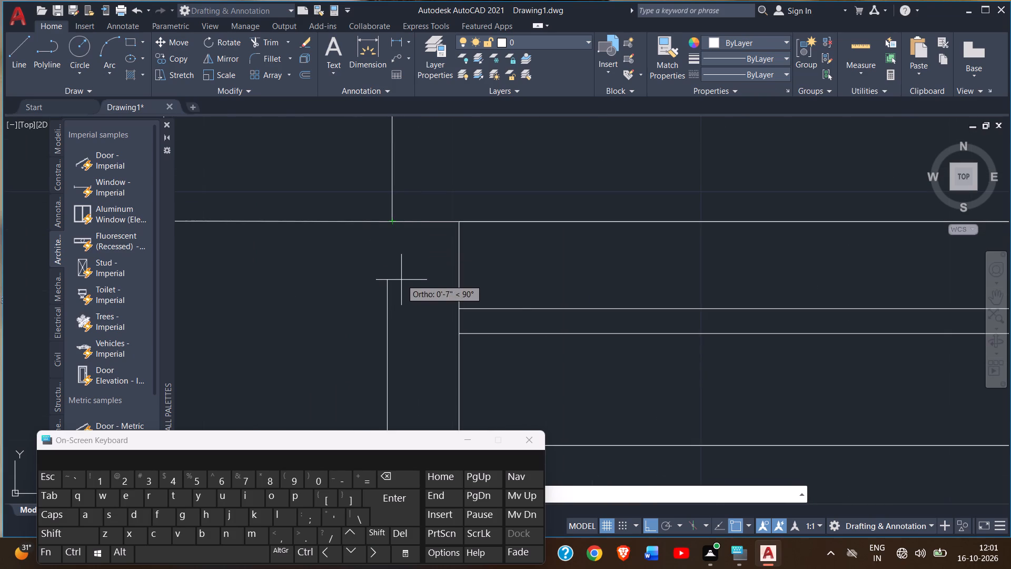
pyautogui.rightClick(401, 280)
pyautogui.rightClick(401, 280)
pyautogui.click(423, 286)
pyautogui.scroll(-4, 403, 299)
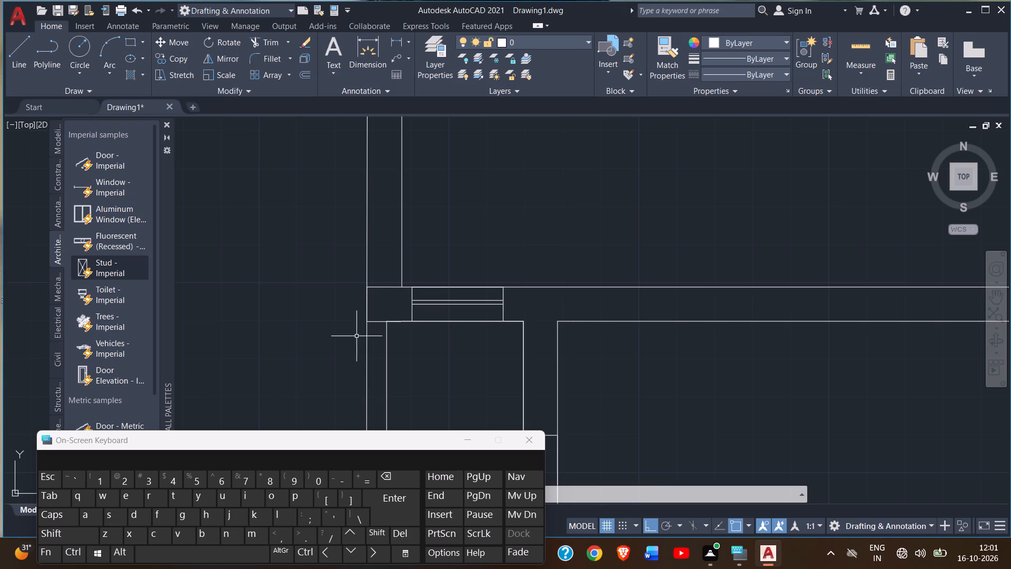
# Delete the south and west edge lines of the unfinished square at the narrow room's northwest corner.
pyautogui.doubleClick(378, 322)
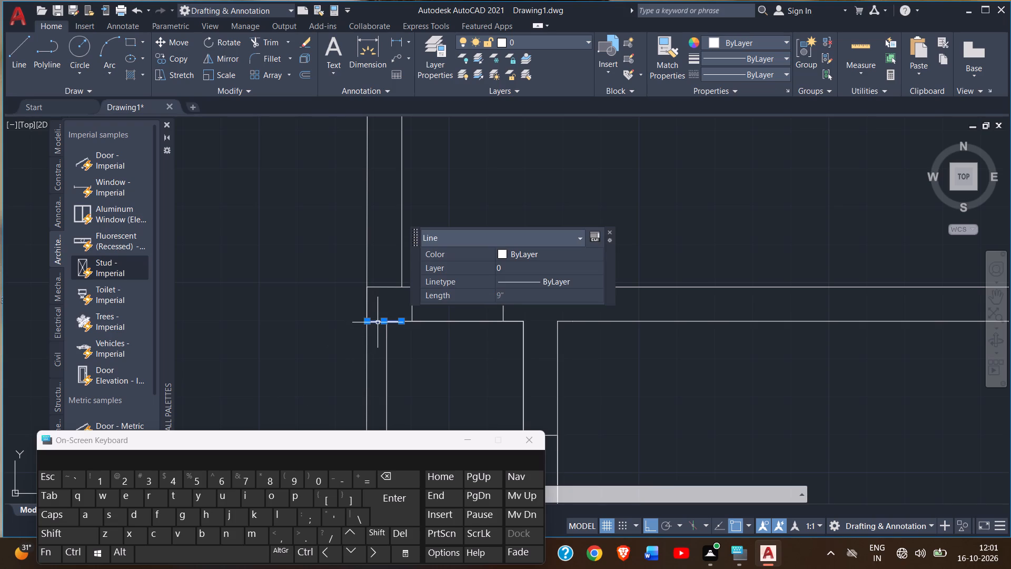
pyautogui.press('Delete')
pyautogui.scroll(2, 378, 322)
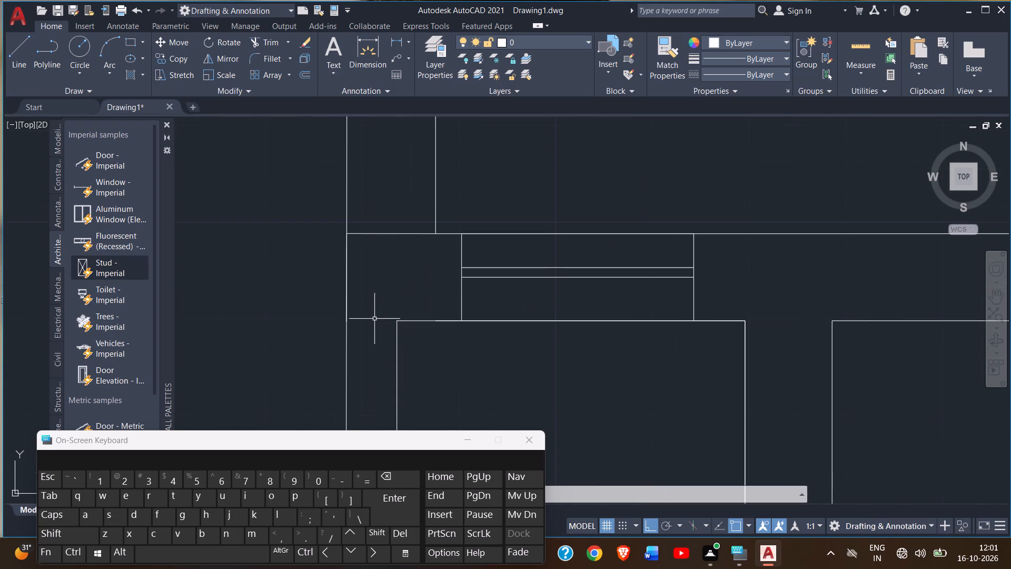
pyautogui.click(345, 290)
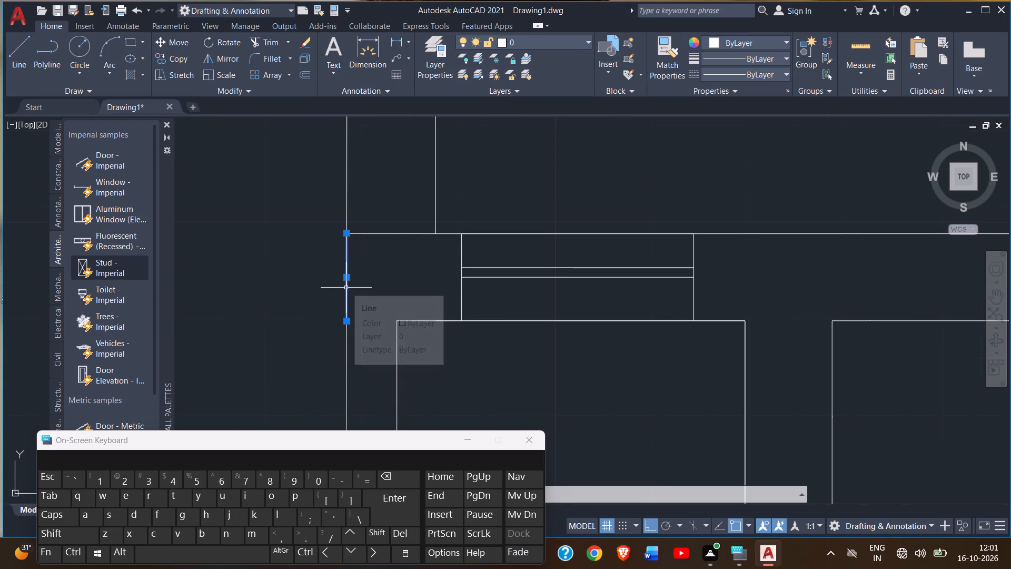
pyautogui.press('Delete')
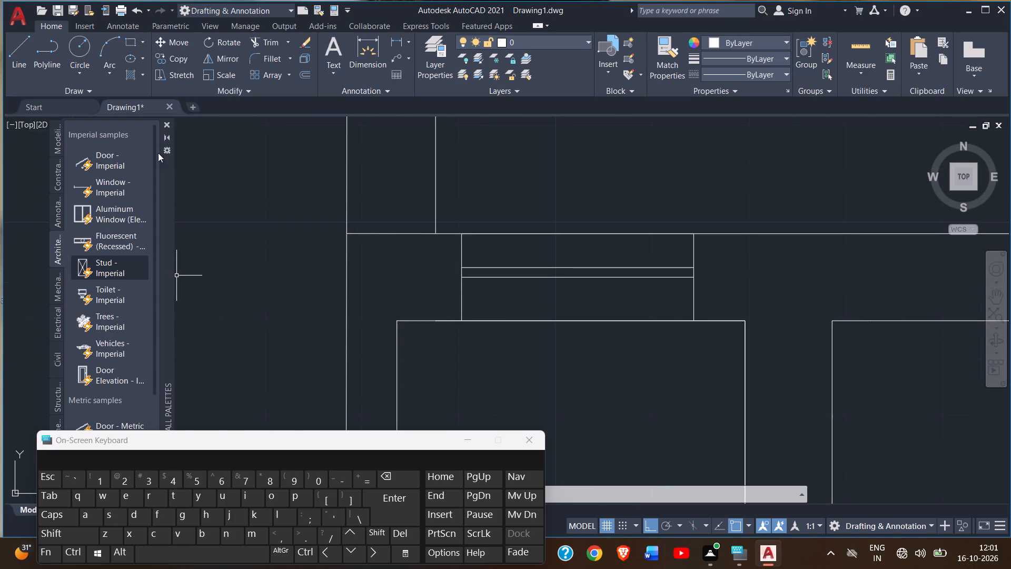
# Draw a closed square of lines across the west outer wall in line with the narrow west room's north wall.
pyautogui.click(17, 53)
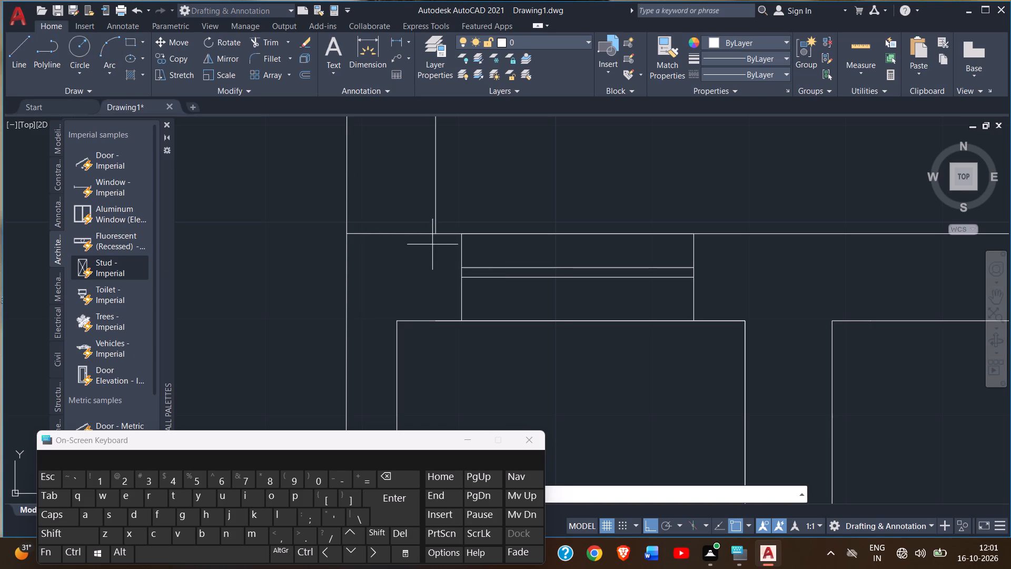
pyautogui.click(434, 234)
pyautogui.click(439, 318)
pyautogui.click(344, 323)
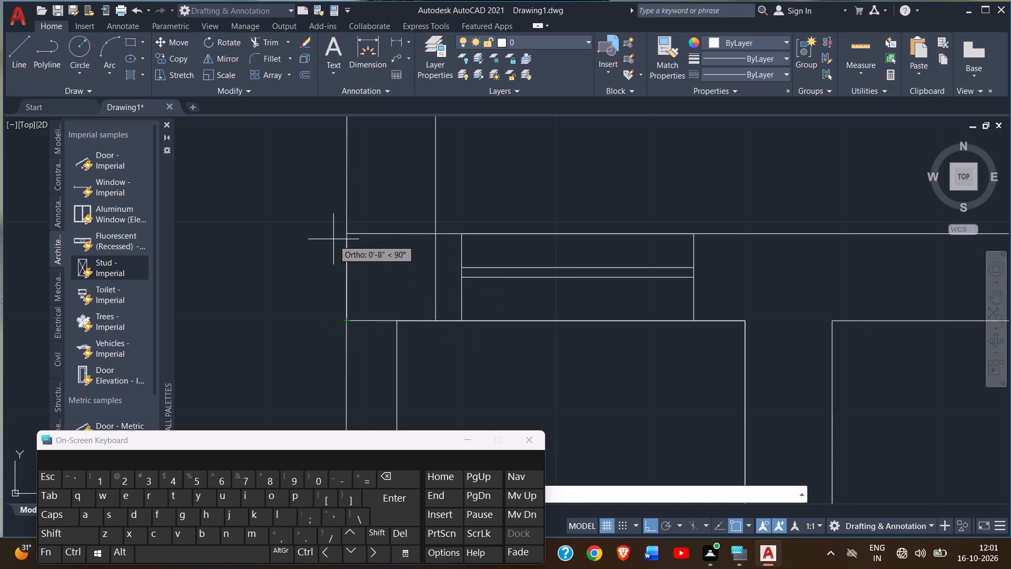
pyautogui.click(350, 233)
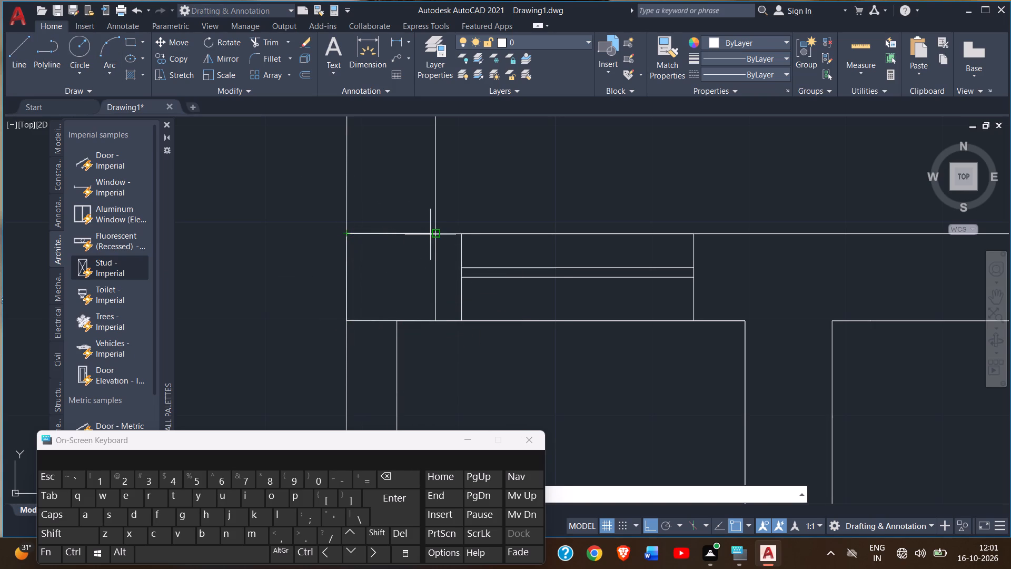
pyautogui.click(436, 236)
pyautogui.rightClick(425, 253)
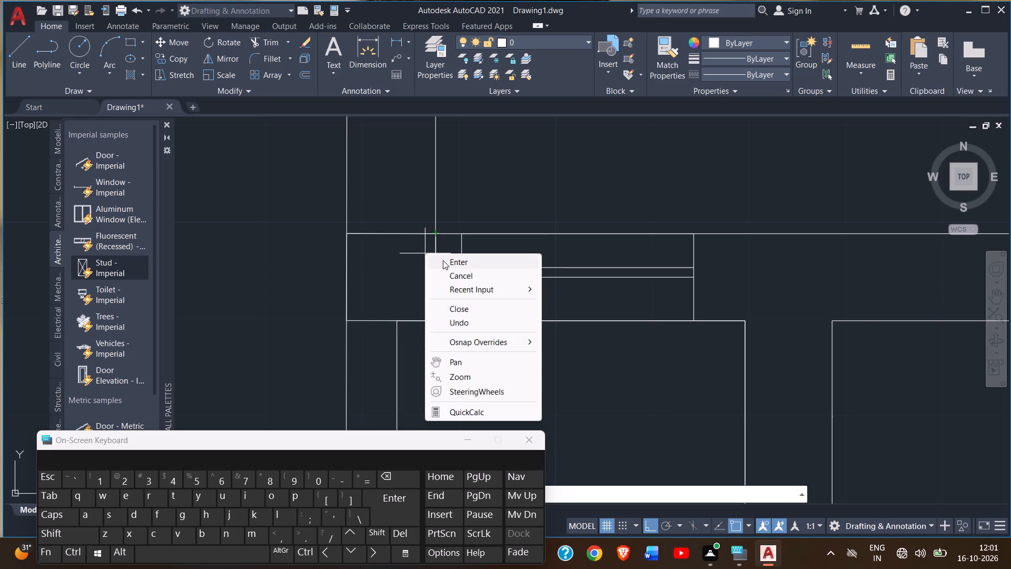
pyautogui.click(443, 260)
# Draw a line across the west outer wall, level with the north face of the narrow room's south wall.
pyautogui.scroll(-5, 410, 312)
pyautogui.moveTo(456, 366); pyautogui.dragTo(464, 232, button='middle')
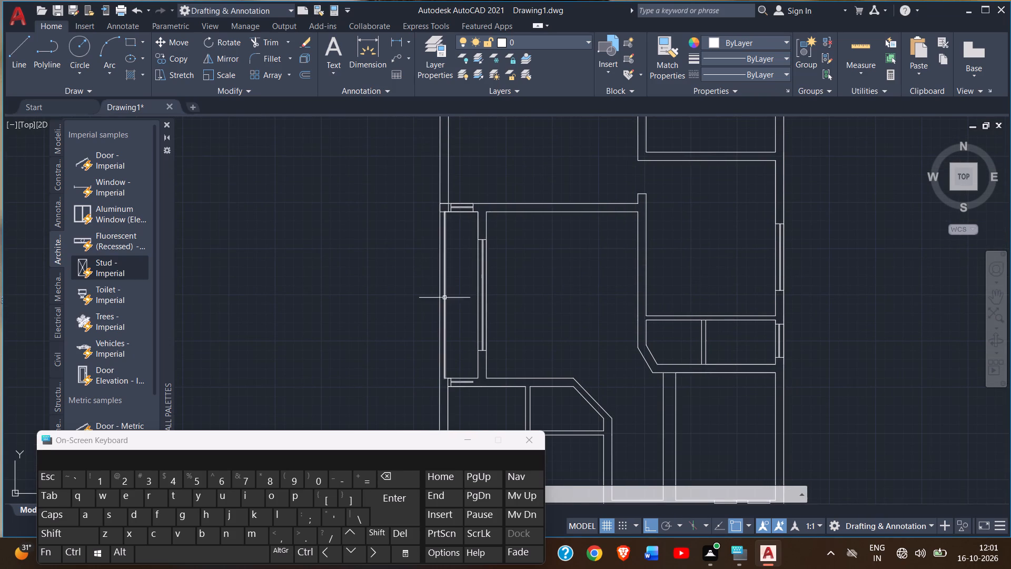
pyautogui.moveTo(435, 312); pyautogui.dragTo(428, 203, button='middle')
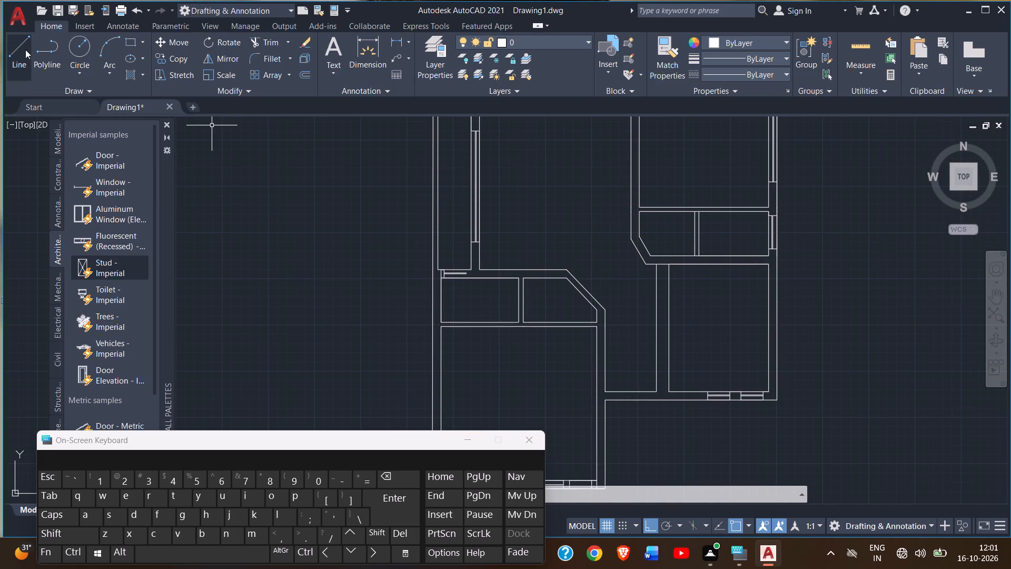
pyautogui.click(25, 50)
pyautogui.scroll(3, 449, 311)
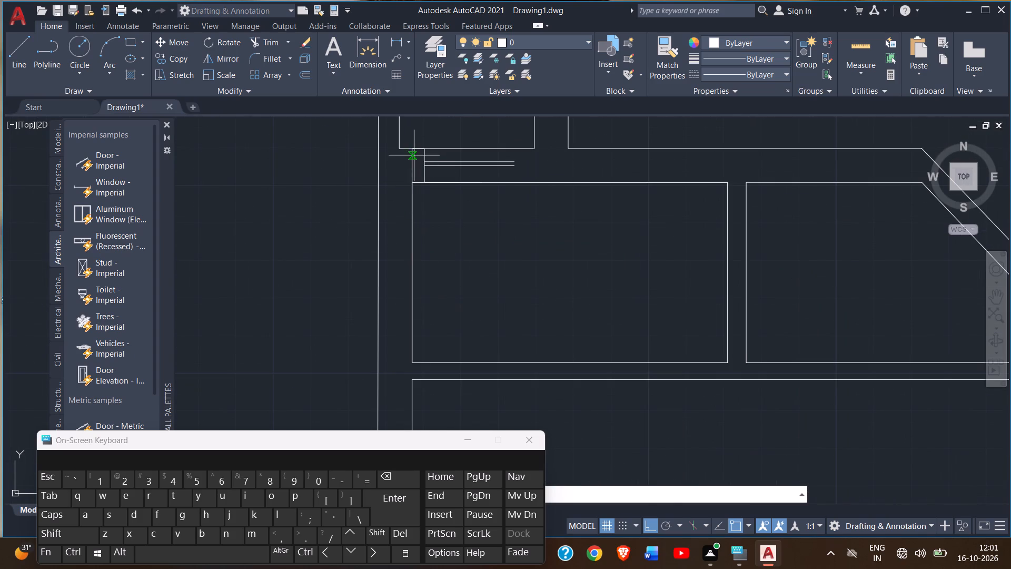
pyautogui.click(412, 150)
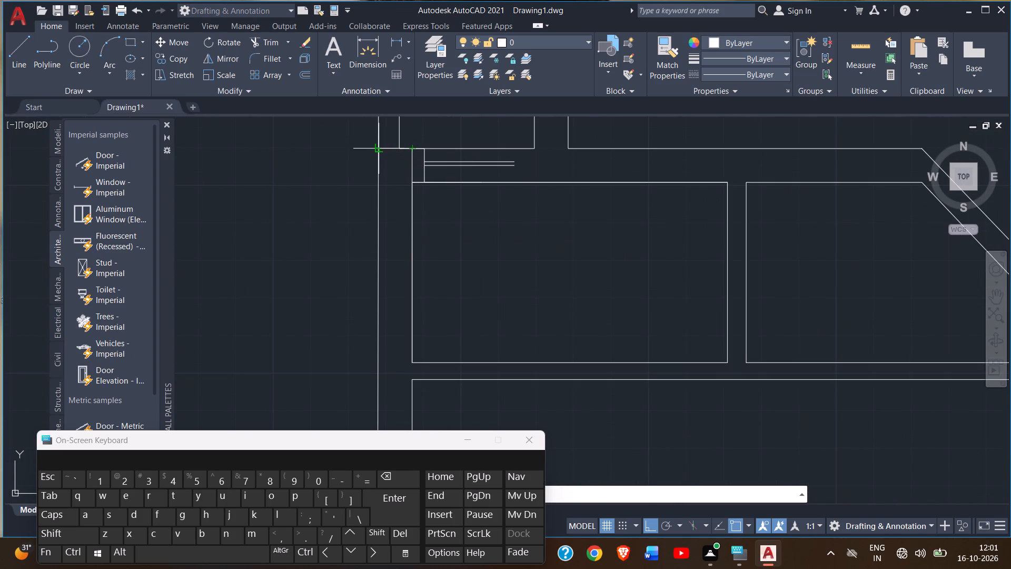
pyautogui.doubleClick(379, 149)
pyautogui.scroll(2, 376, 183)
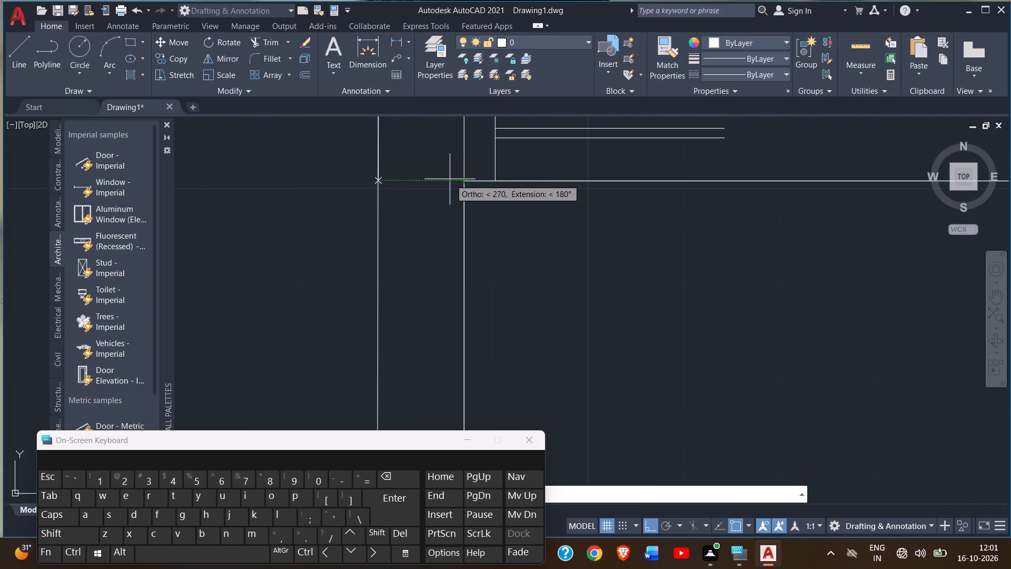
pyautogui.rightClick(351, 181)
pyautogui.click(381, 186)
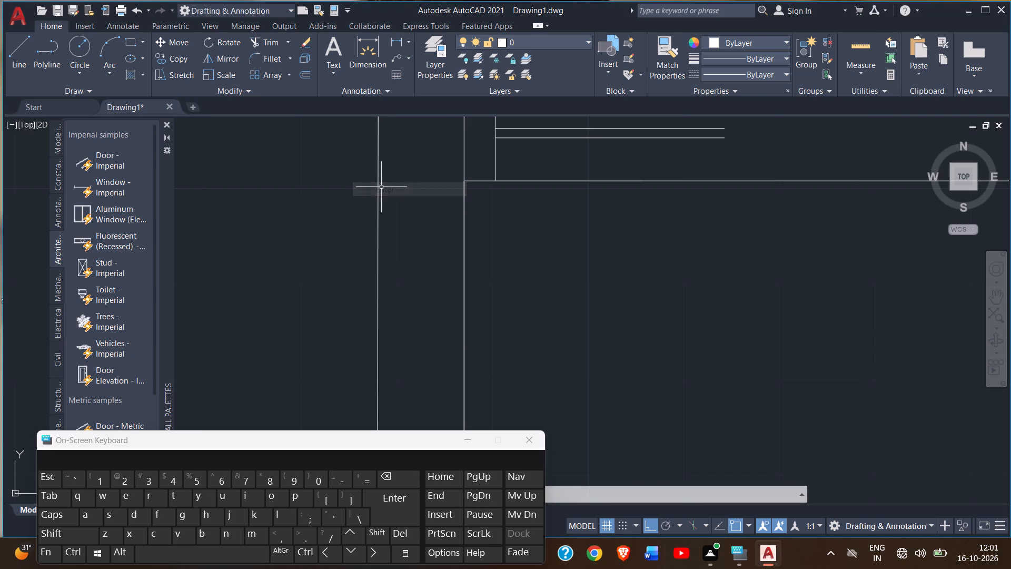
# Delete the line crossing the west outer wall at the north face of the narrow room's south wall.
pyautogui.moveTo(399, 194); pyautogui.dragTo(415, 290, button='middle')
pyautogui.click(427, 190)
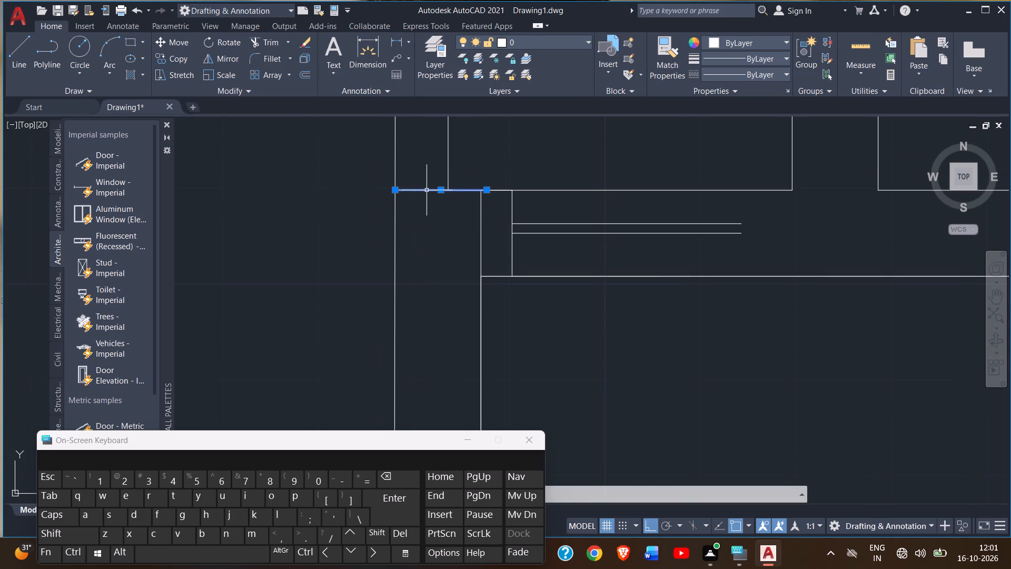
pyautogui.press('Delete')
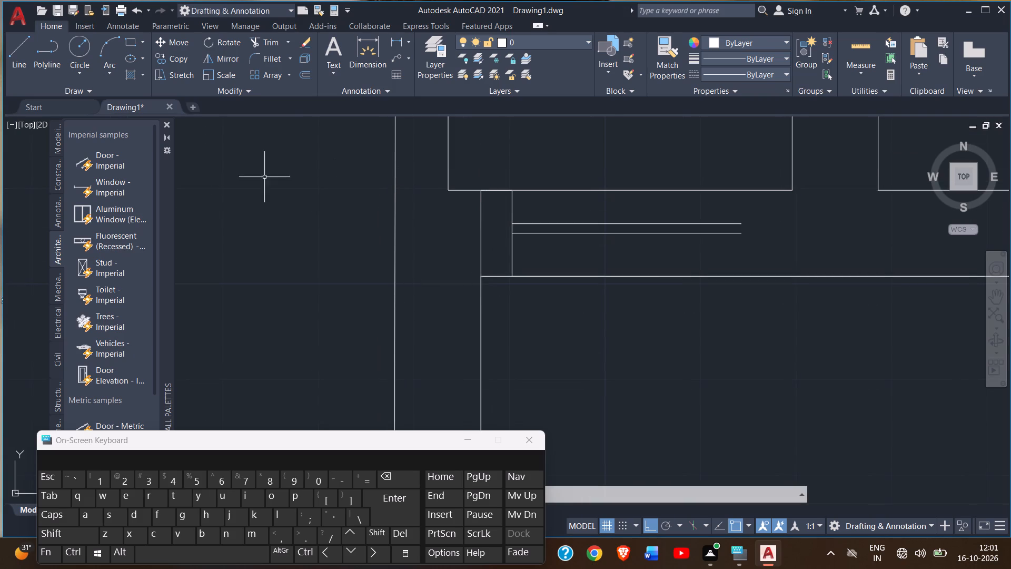
# Draw a closed square of lines across the west outer wall in line with the narrow room's south wall.
pyautogui.click(20, 57)
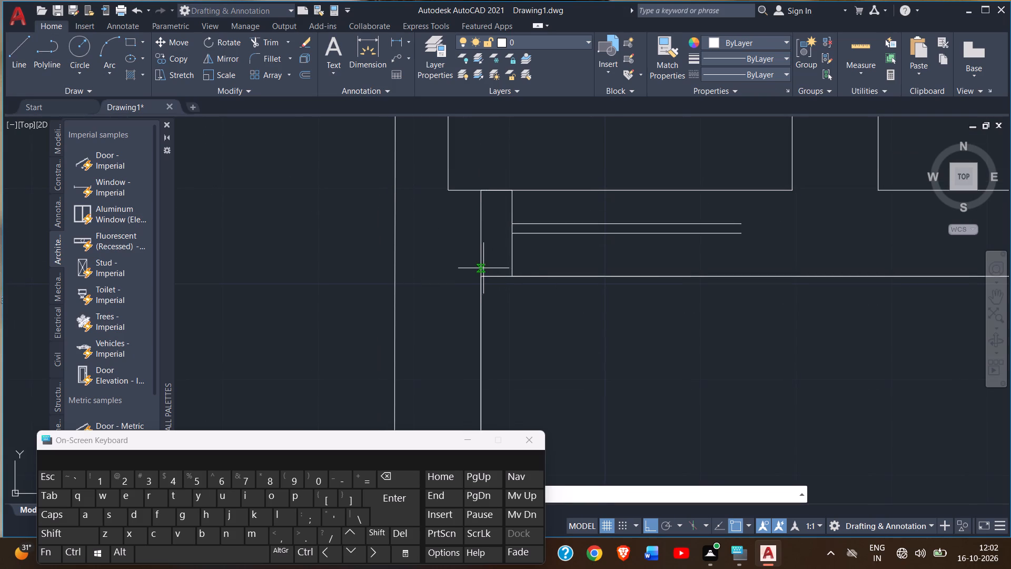
pyautogui.click(477, 274)
pyautogui.click(482, 191)
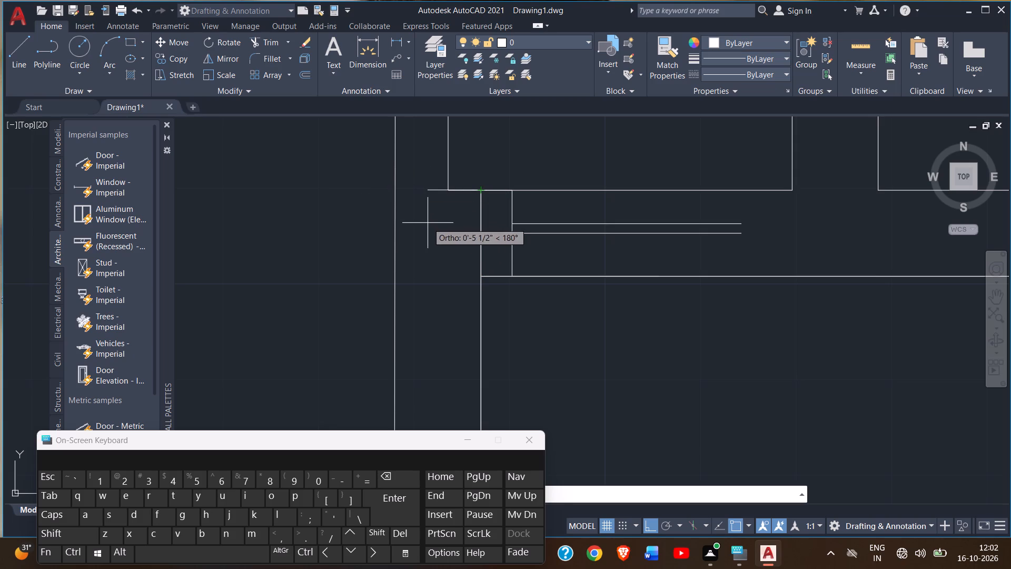
pyautogui.click(395, 192)
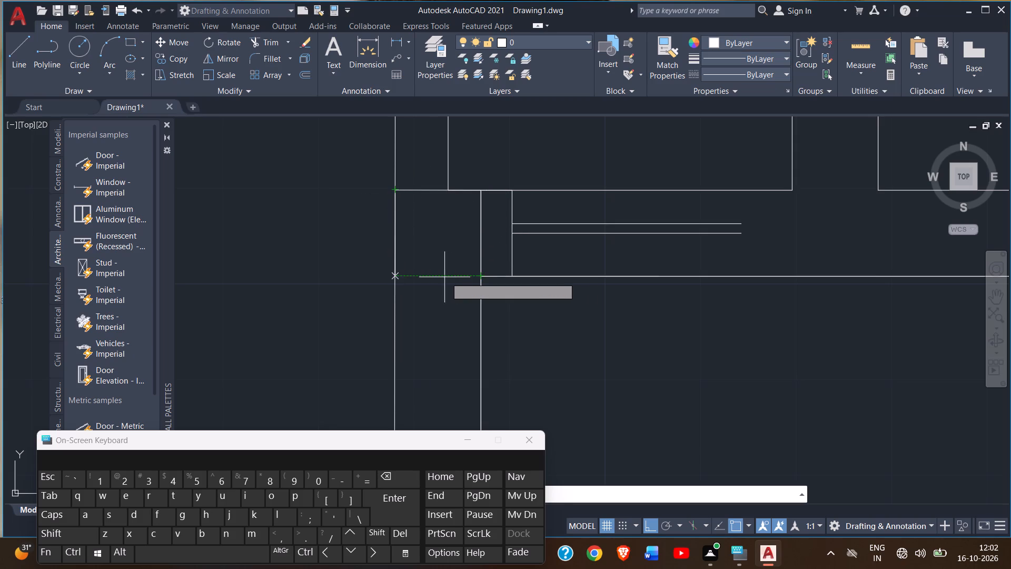
pyautogui.click(393, 276)
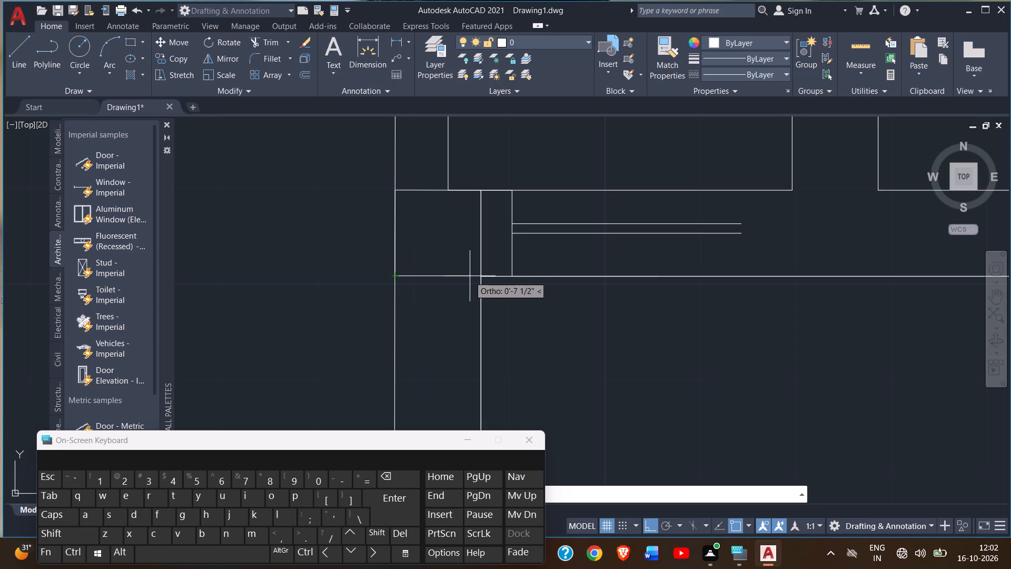
pyautogui.click(483, 276)
pyautogui.rightClick(463, 290)
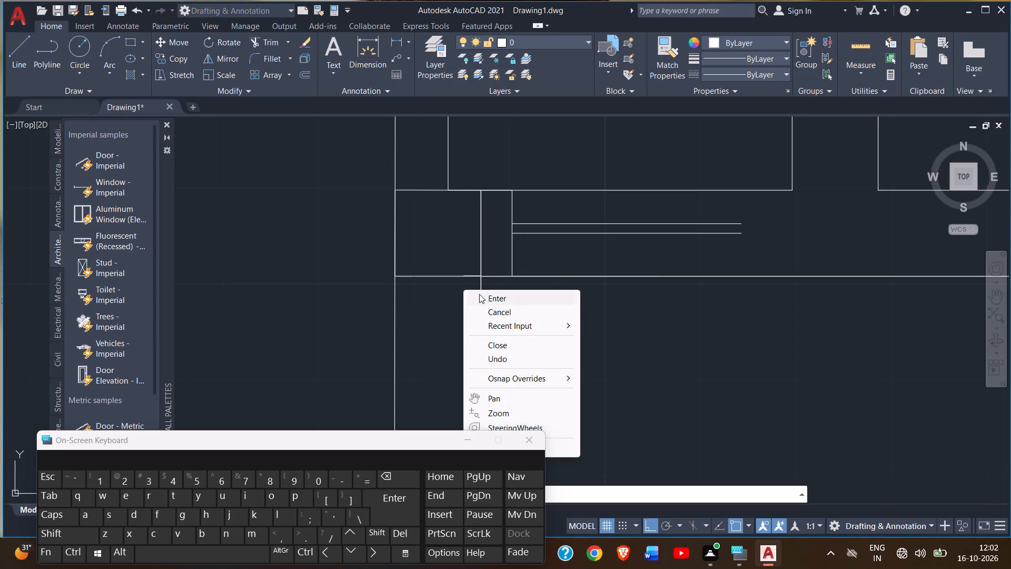
pyautogui.click(479, 294)
# Draw a closed square of lines at the southwest corner of the large south room's outer walls.
pyautogui.scroll(-3, 463, 312)
pyautogui.moveTo(561, 371); pyautogui.dragTo(547, 103, button='middle')
pyautogui.scroll(-1, 539, 177)
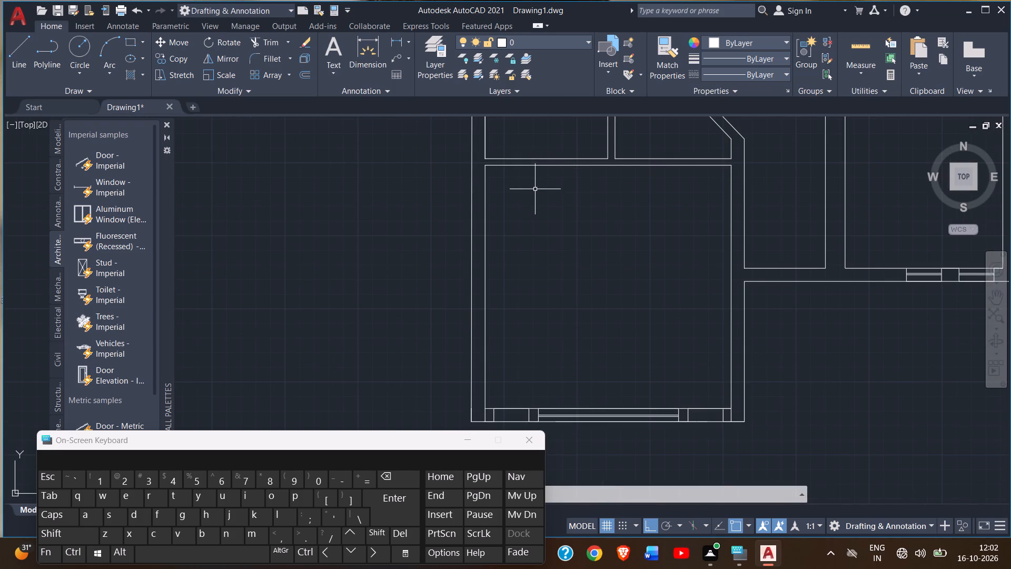
pyautogui.scroll(-1, 534, 201)
pyautogui.moveTo(533, 204); pyautogui.dragTo(534, 227, button='middle')
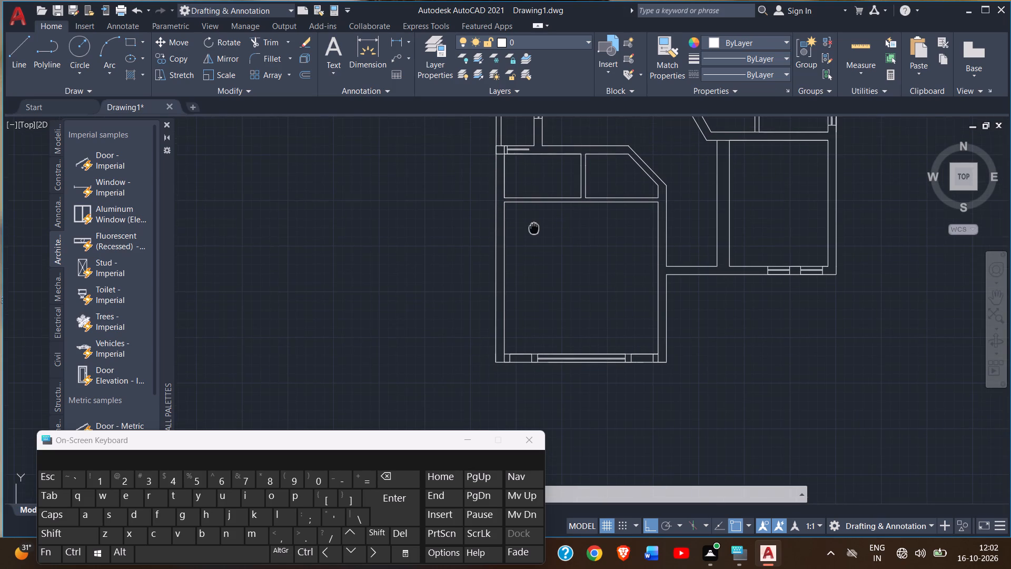
pyautogui.moveTo(534, 227); pyautogui.dragTo(534, 126, button='middle')
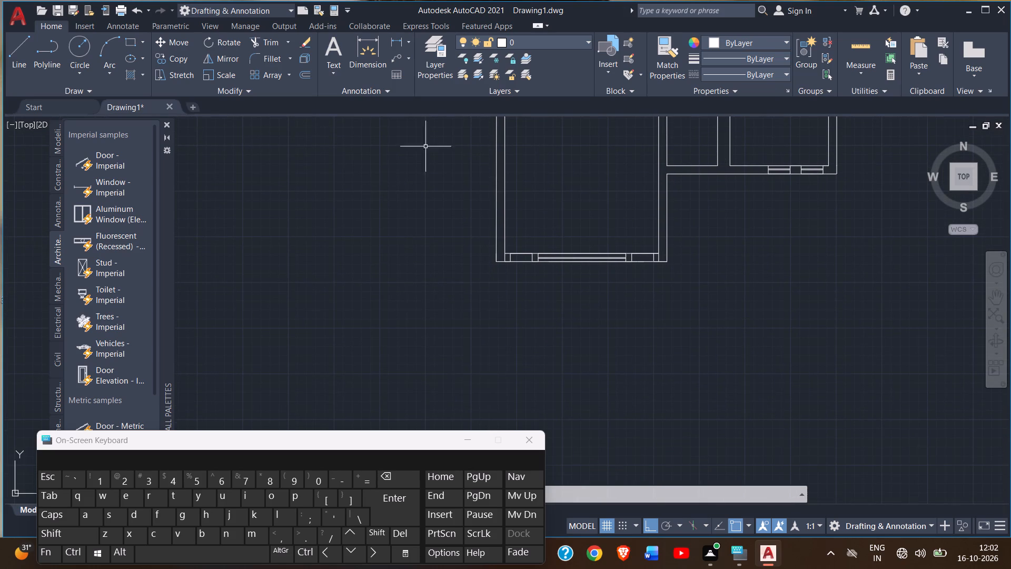
pyautogui.click(19, 42)
pyautogui.scroll(3, 501, 253)
pyautogui.click(507, 256)
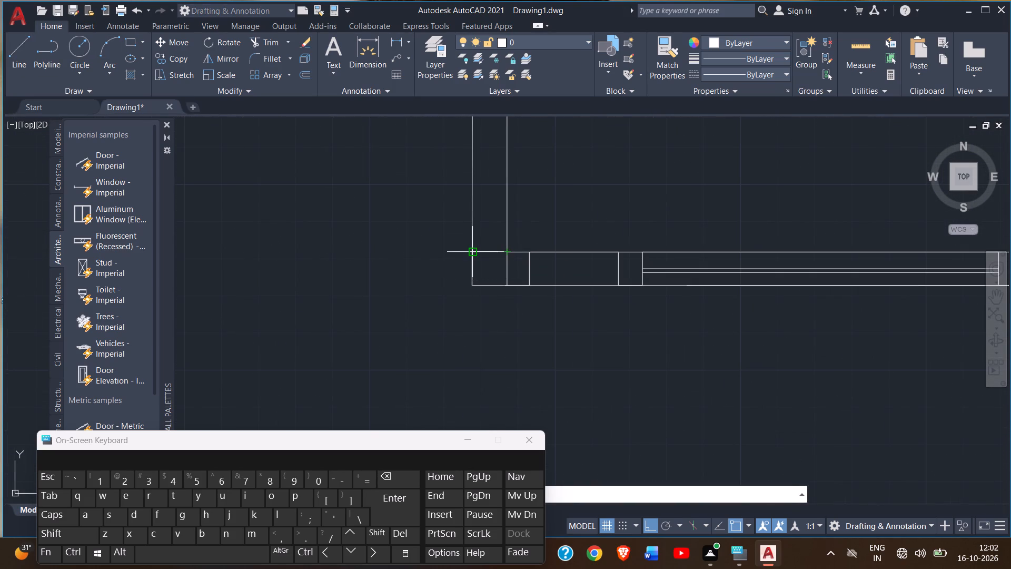
pyautogui.doubleClick(470, 253)
pyautogui.click(469, 286)
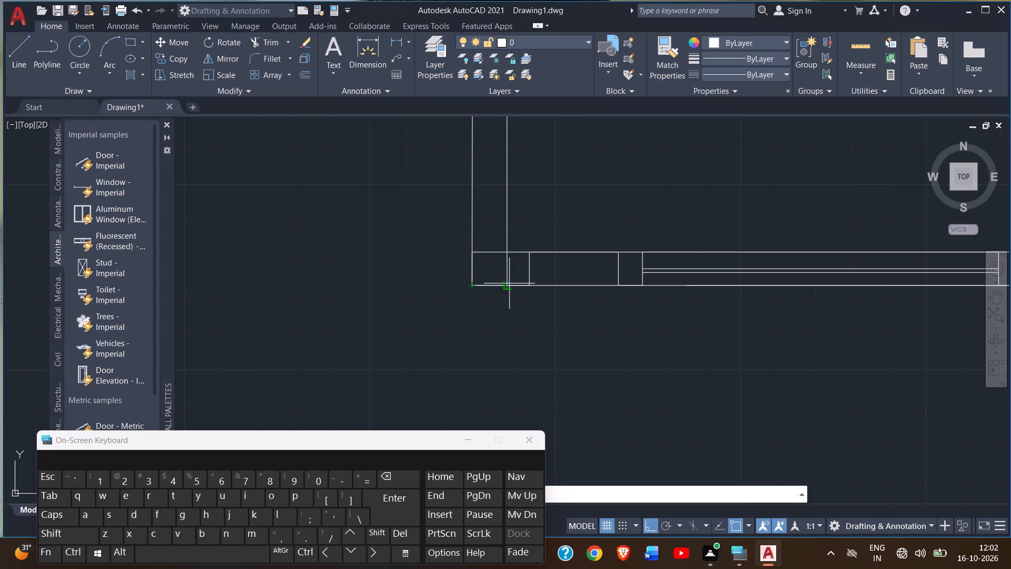
pyautogui.click(506, 283)
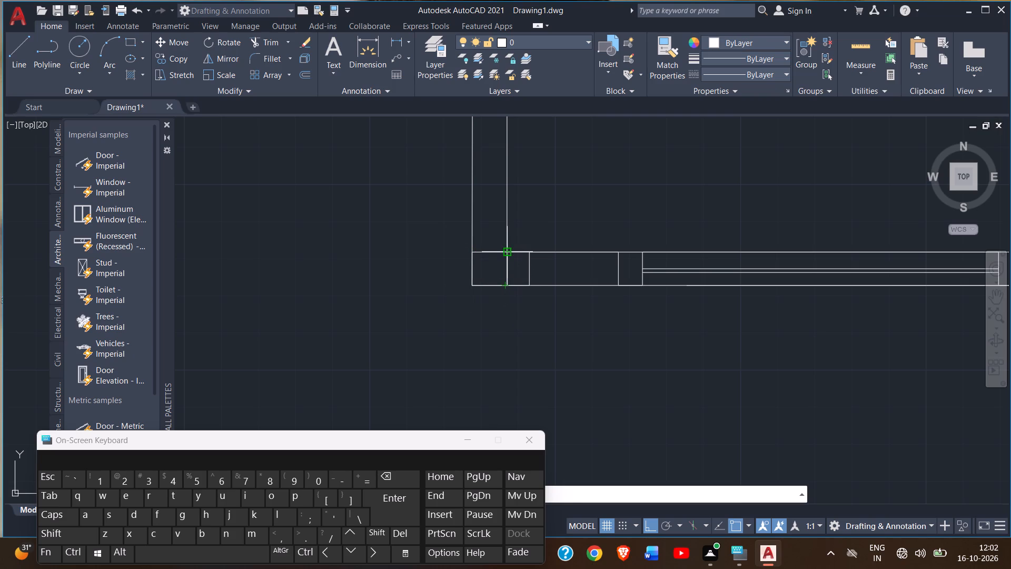
pyautogui.click(507, 253)
pyautogui.rightClick(513, 247)
pyautogui.doubleClick(536, 258)
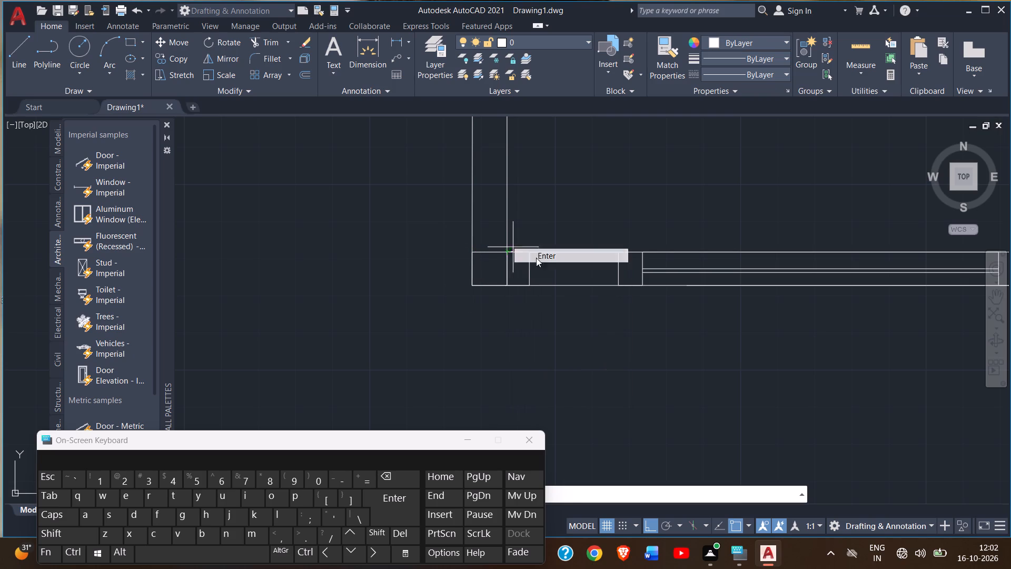
pyautogui.scroll(3, 495, 269)
pyautogui.scroll(-3, 493, 269)
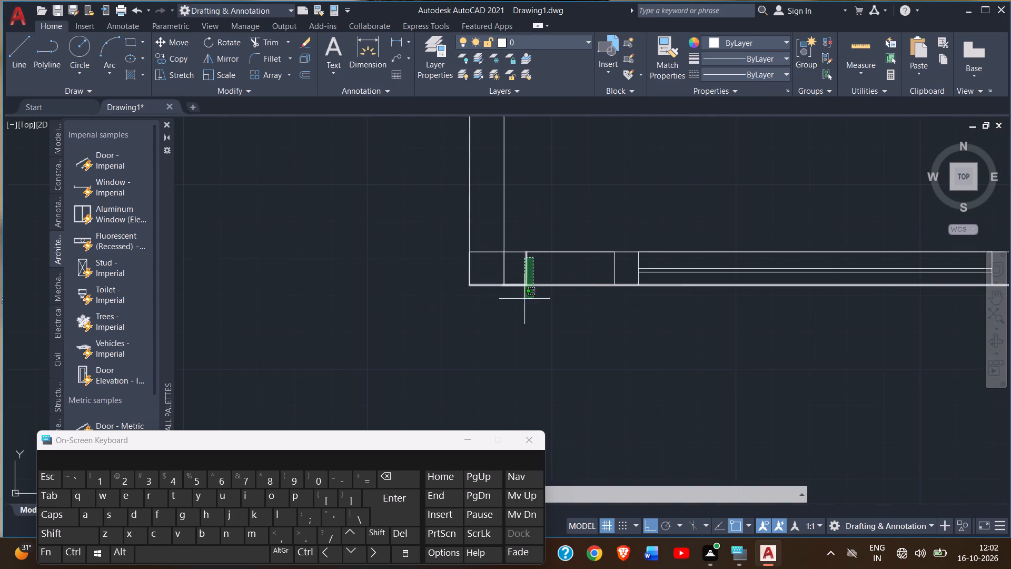
pyautogui.scroll(-1, 529, 304)
pyautogui.click(544, 318)
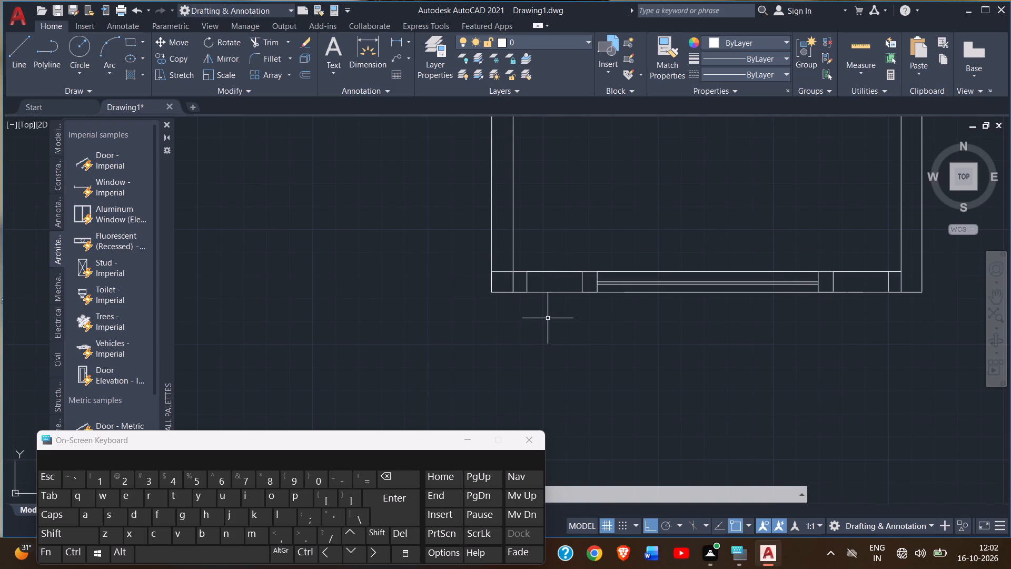
# Draw a line across the large south room's east wall, level with its south wall's inner face, to close the southeast corner square.
pyautogui.moveTo(543, 319); pyautogui.dragTo(393, 275, button='middle')
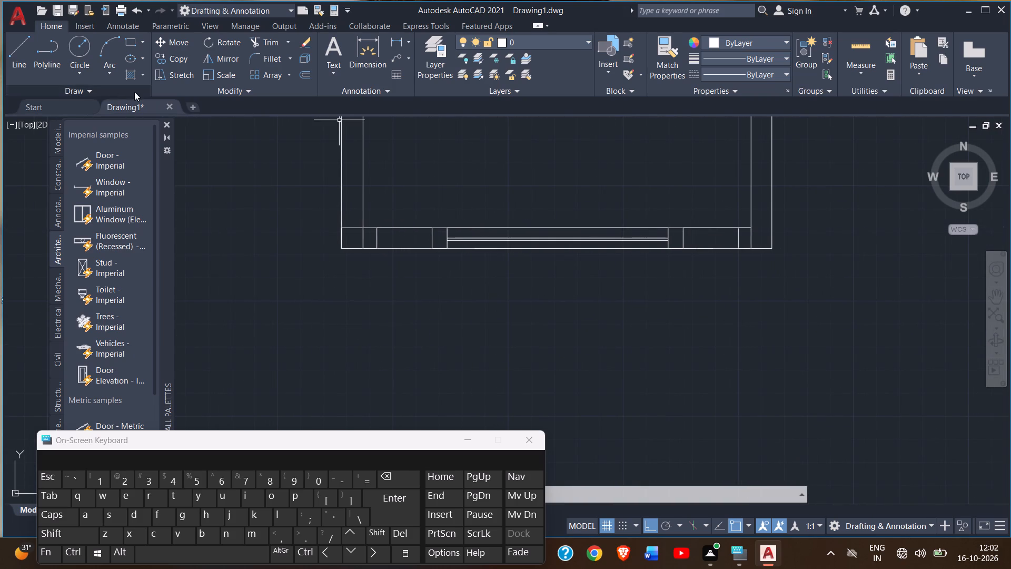
pyautogui.click(23, 53)
pyautogui.moveTo(804, 247); pyautogui.dragTo(738, 270, button='middle')
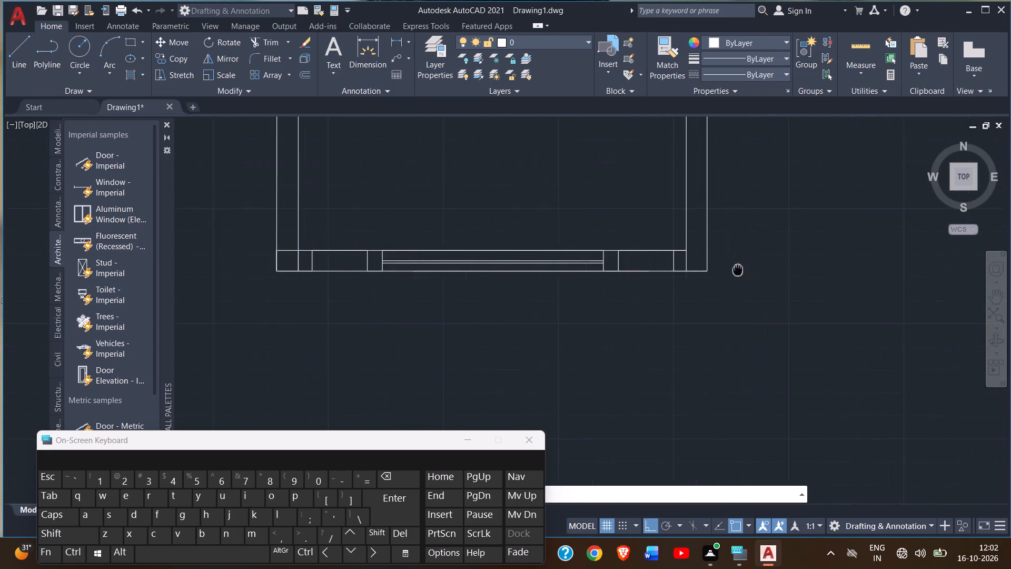
pyautogui.moveTo(738, 270); pyautogui.dragTo(727, 269, button='middle')
pyautogui.scroll(3, 692, 260)
pyautogui.click(614, 218)
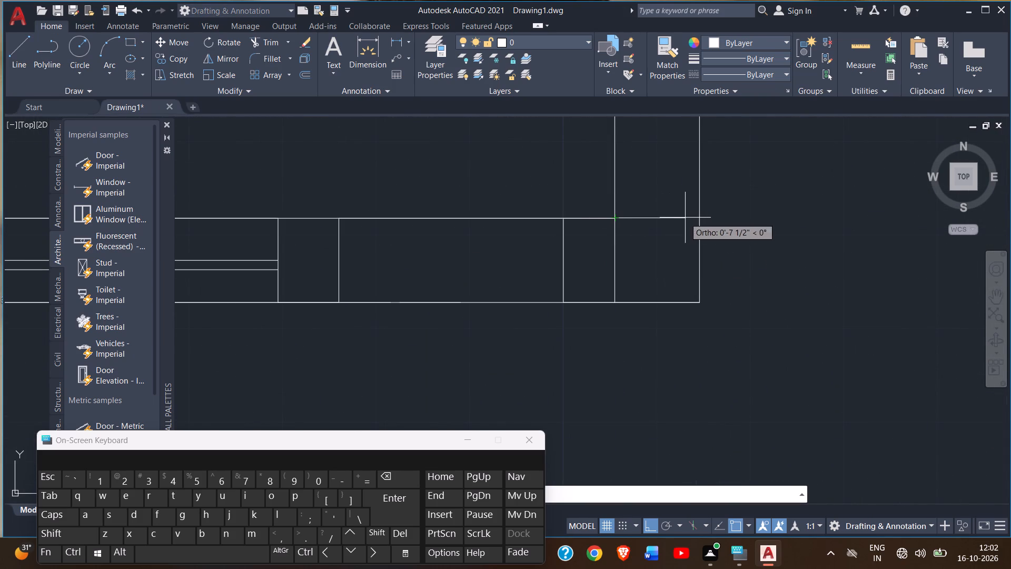
pyautogui.click(700, 219)
pyautogui.rightClick(701, 219)
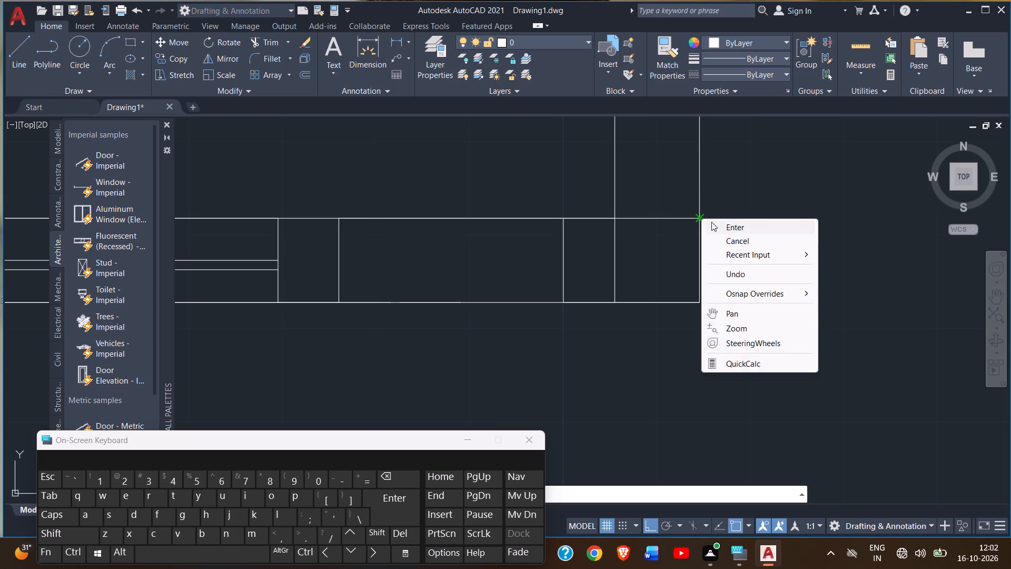
pyautogui.click(720, 224)
# Draw a square of lines where the southeast room's west wall meets the south outer wall.
pyautogui.scroll(-3, 735, 227)
pyautogui.moveTo(751, 228); pyautogui.dragTo(564, 366, button='middle')
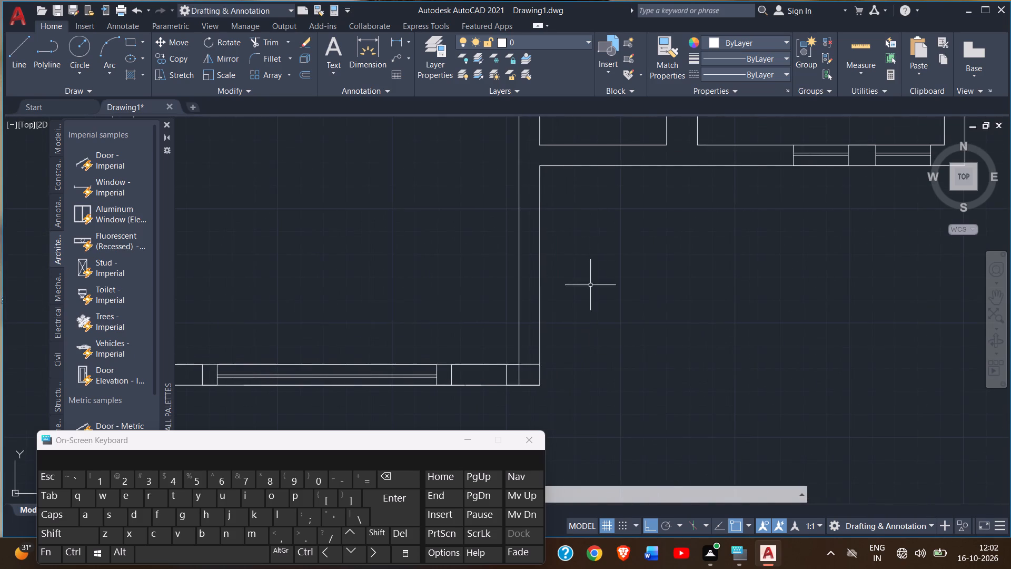
pyautogui.moveTo(588, 249); pyautogui.dragTo(570, 350, button='middle')
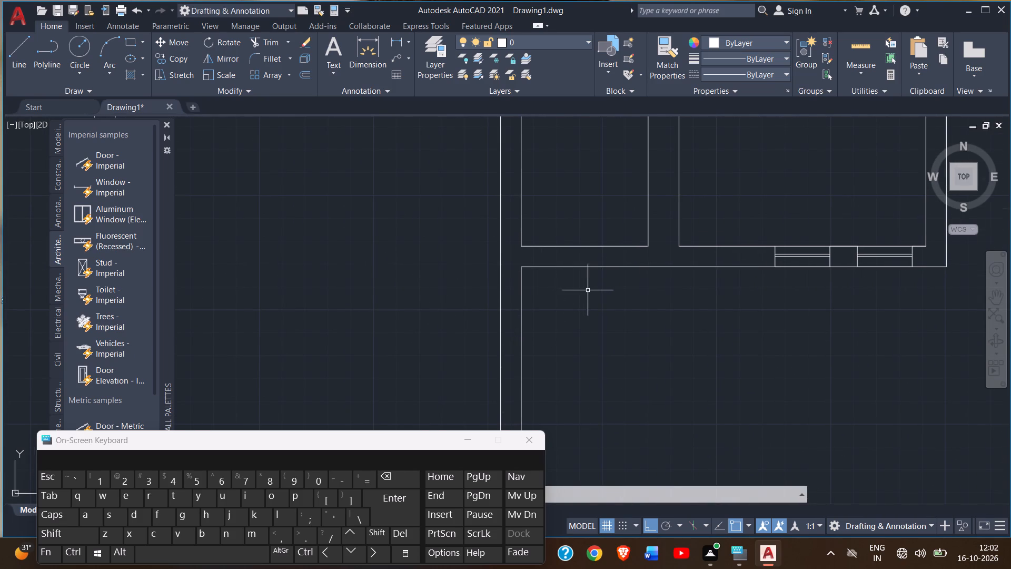
pyautogui.moveTo(603, 298); pyautogui.dragTo(531, 311, button='middle')
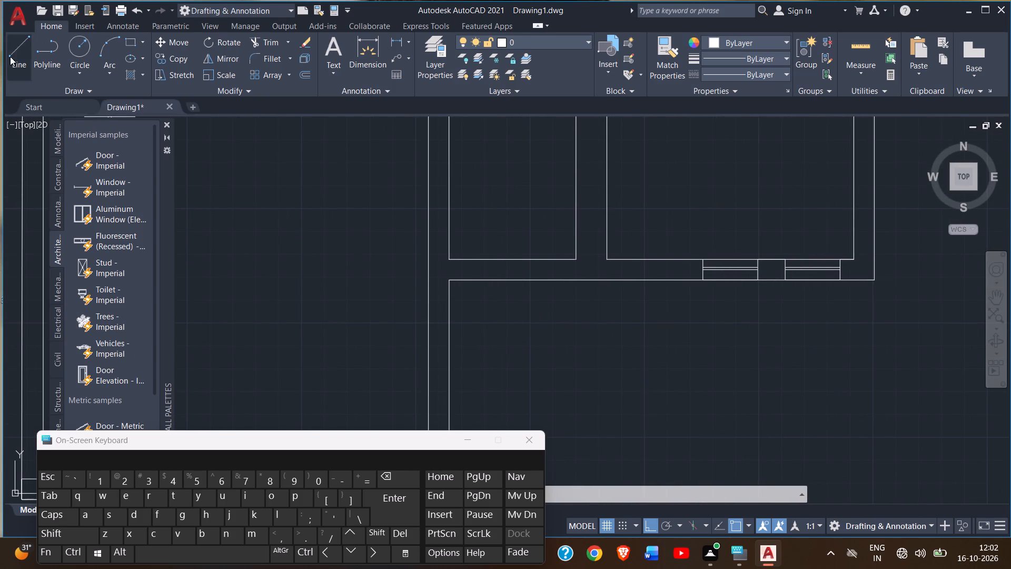
pyautogui.click(3, 50)
pyautogui.click(16, 61)
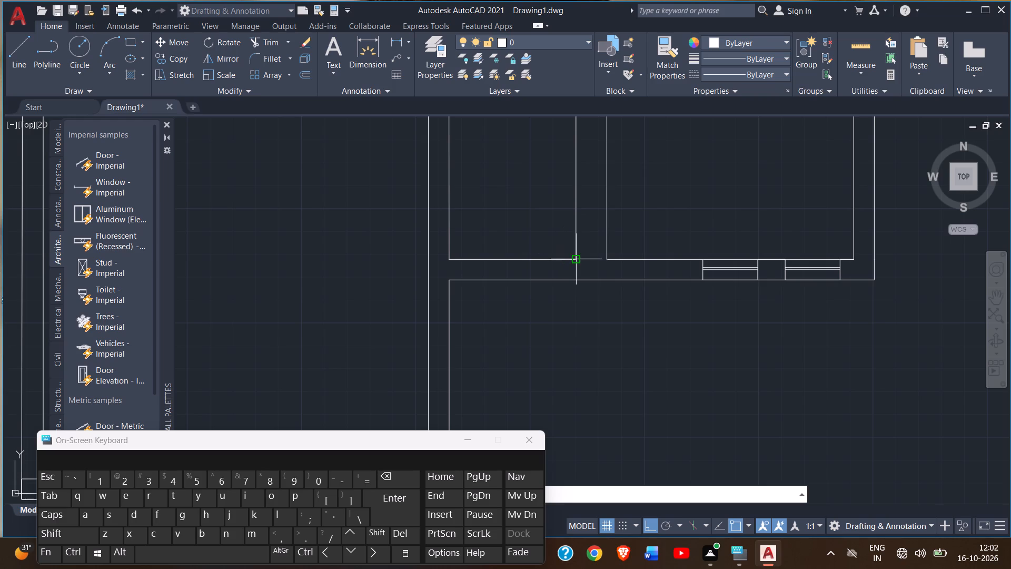
pyautogui.click(573, 258)
pyautogui.click(607, 259)
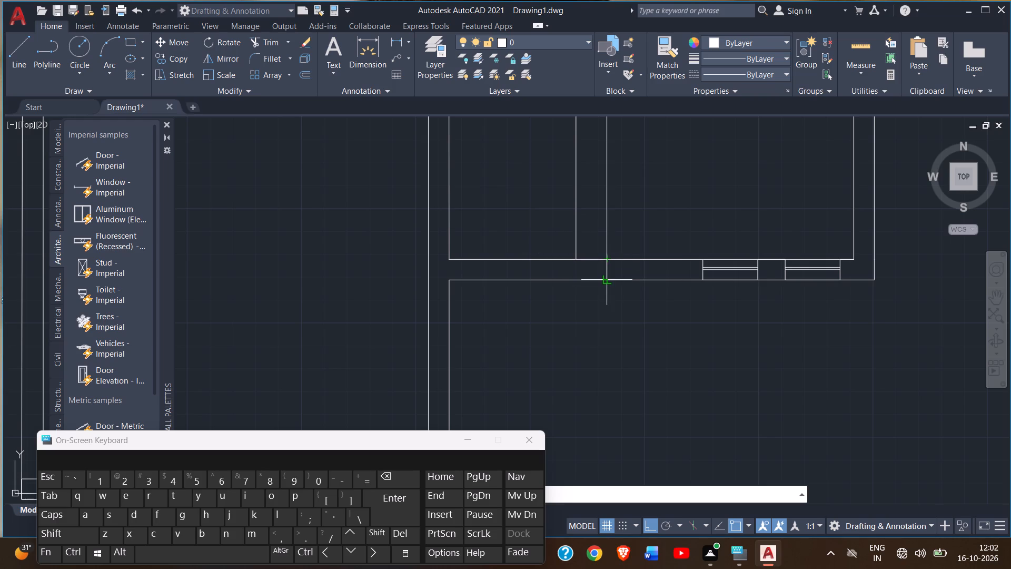
pyautogui.click(607, 278)
pyautogui.click(574, 279)
pyautogui.click(576, 256)
pyautogui.scroll(2, 566, 289)
pyautogui.rightClick(564, 289)
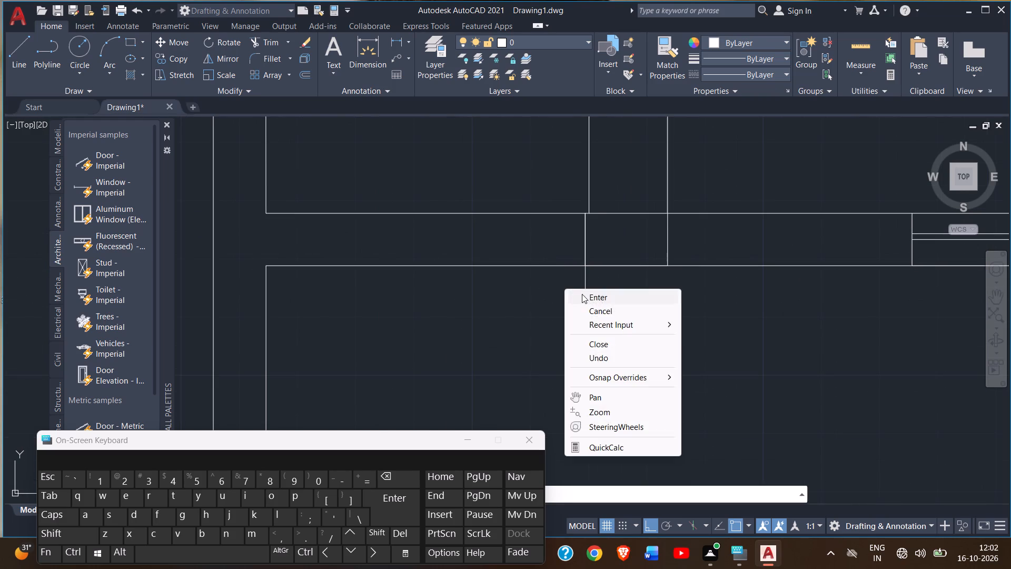
pyautogui.click(582, 294)
# Delete the misaligned west edge line of the square at the foot of the southeast room's west wall.
pyautogui.click(585, 242)
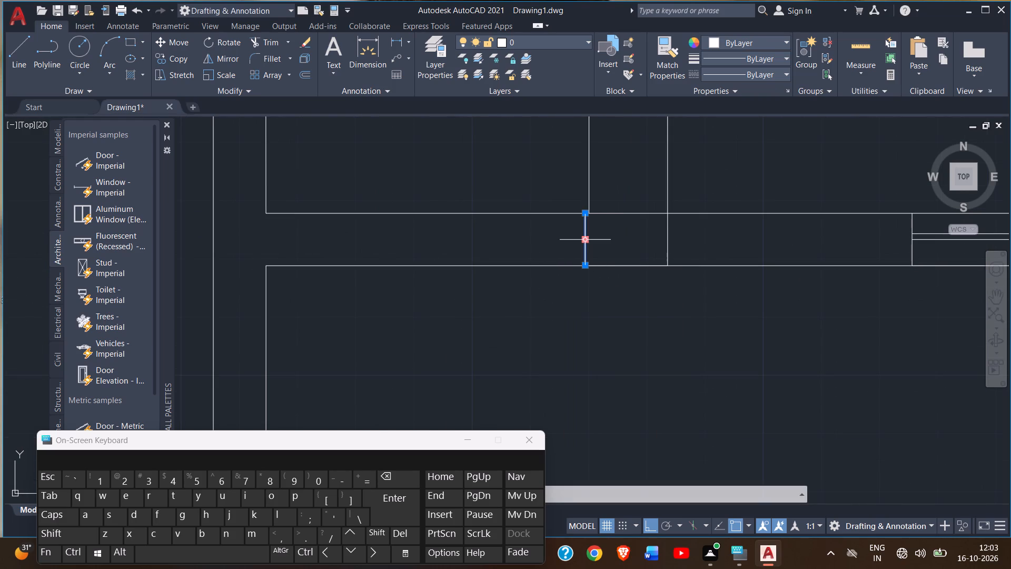
pyautogui.press('Delete')
# Redraw that square's west edge from the partition's west face corner straight down to the outer face of the south wall.
pyautogui.doubleClick(12, 48)
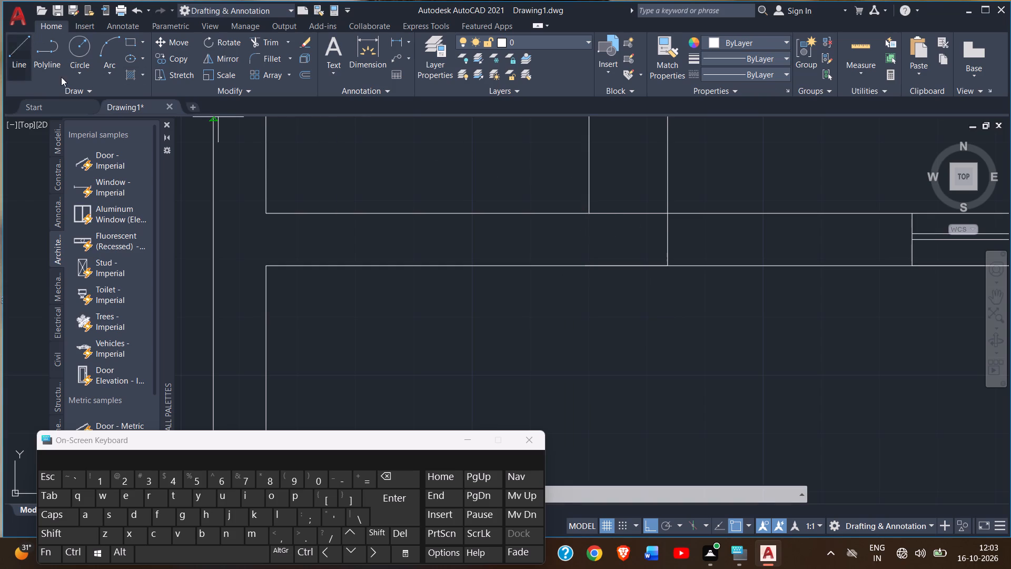
pyautogui.click(590, 210)
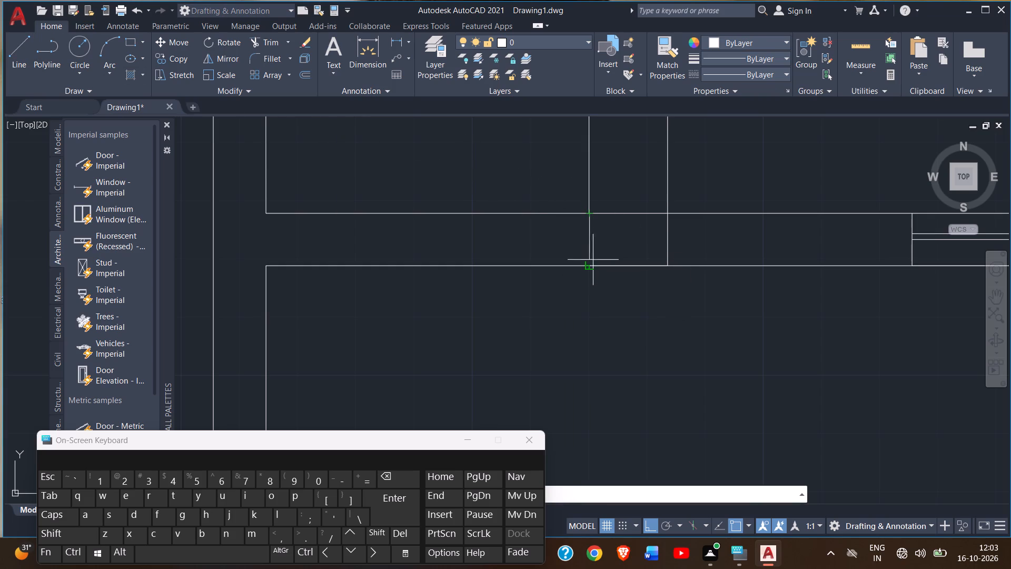
pyautogui.click(588, 263)
pyautogui.rightClick(588, 263)
pyautogui.click(603, 268)
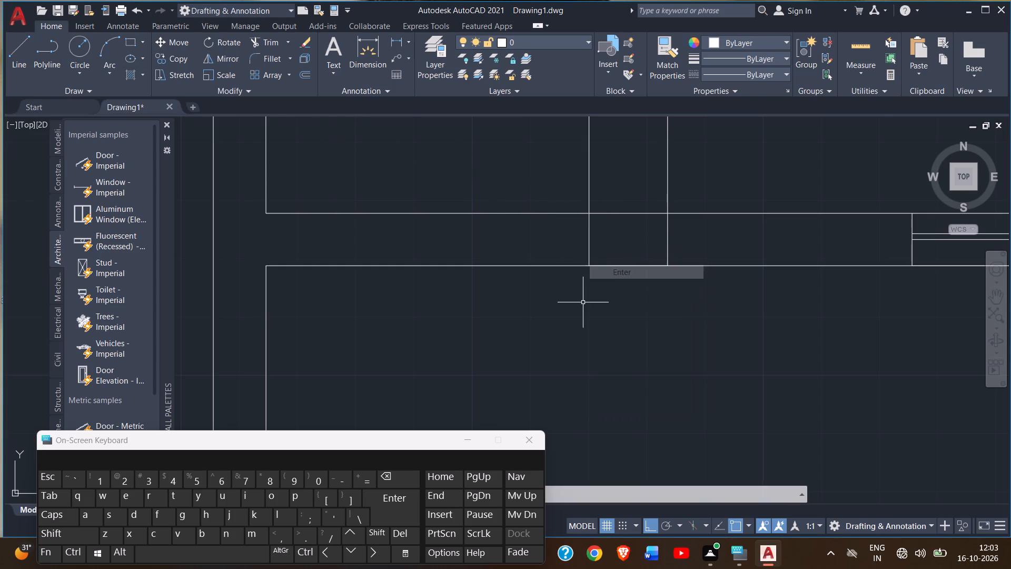
# Draw a closed square of lines at the southeast outer corner, where the east wall meets the south wall beside the windows.
pyautogui.scroll(-4, 582, 303)
pyautogui.moveTo(586, 317); pyautogui.dragTo(481, 316, button='middle')
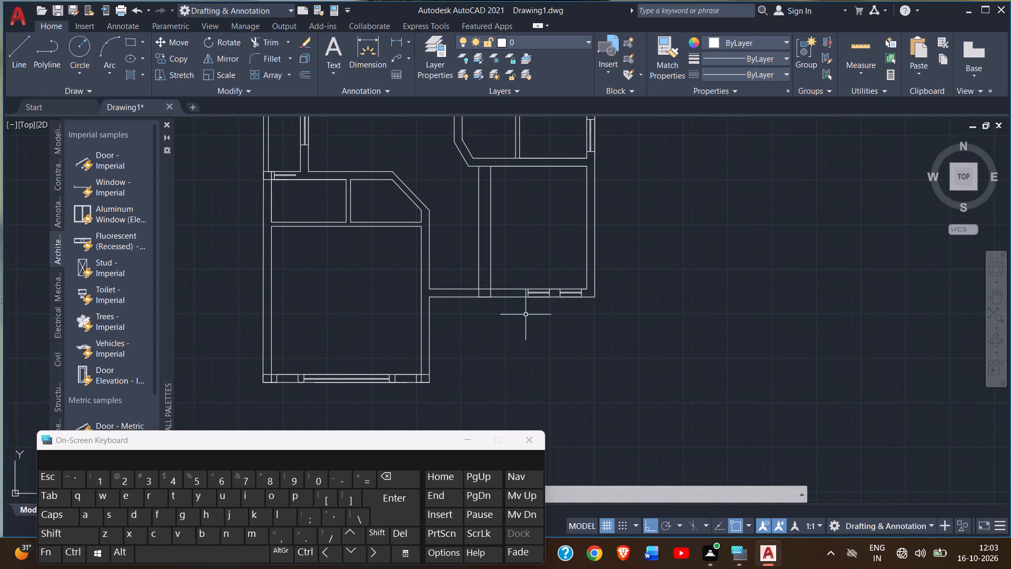
pyautogui.moveTo(553, 314); pyautogui.dragTo(532, 354, button='middle')
pyautogui.scroll(3, 569, 338)
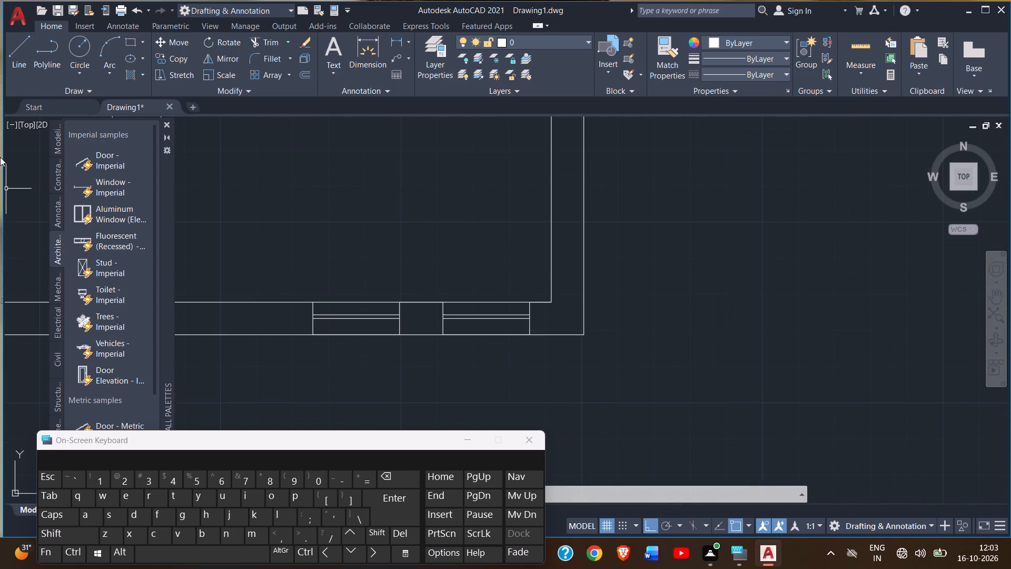
pyautogui.click(20, 68)
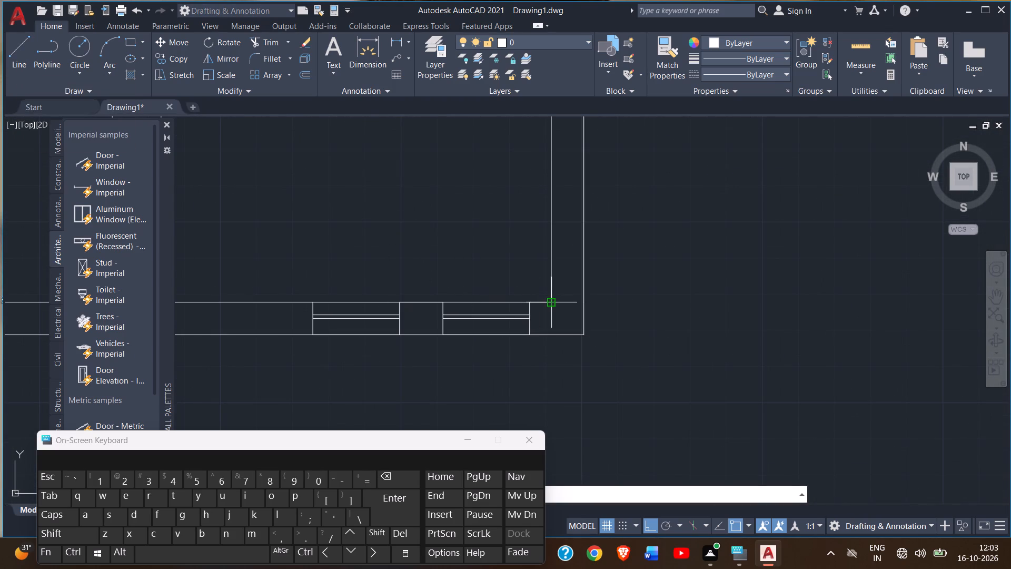
pyautogui.click(553, 304)
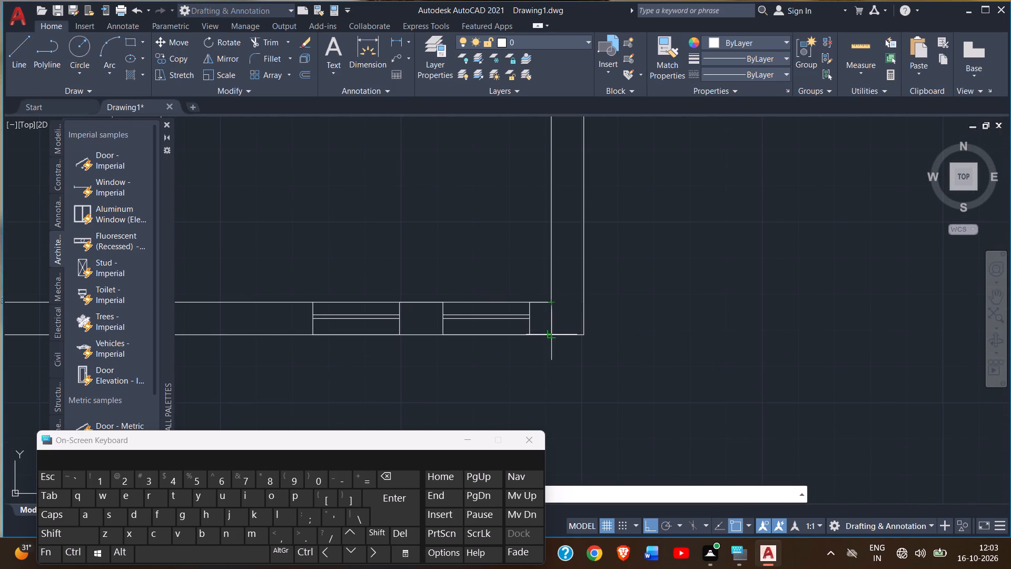
pyautogui.click(554, 334)
pyautogui.click(584, 336)
pyautogui.click(583, 304)
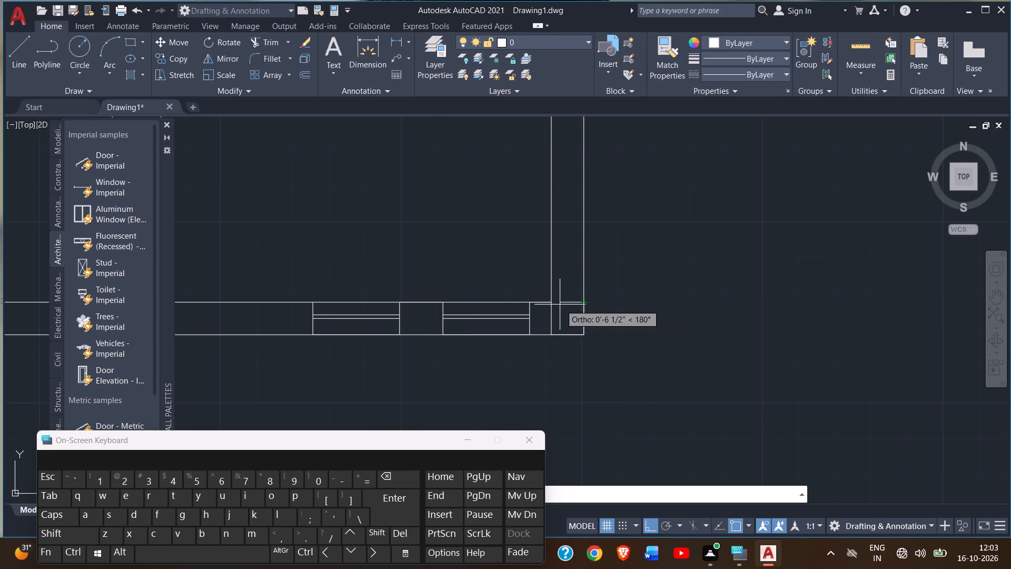
pyautogui.click(551, 303)
pyautogui.rightClick(551, 303)
pyautogui.rightClick(551, 303)
pyautogui.click(566, 308)
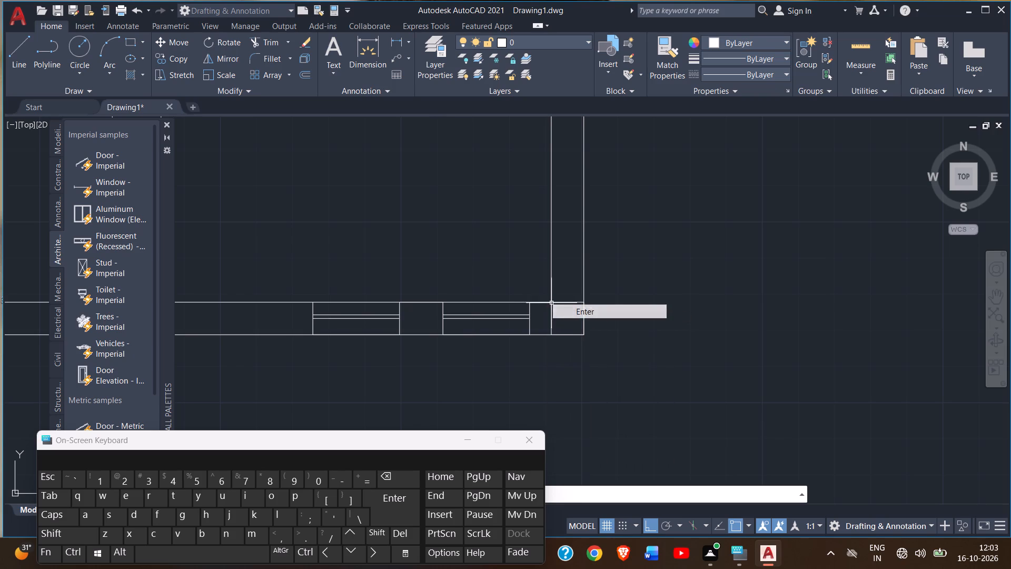
# Draw the west, north and east edges of a column square where the southeast room's west partition meets the wall to its north.
pyautogui.scroll(-3, 548, 333)
pyautogui.moveTo(533, 273); pyautogui.dragTo(524, 387, button='middle')
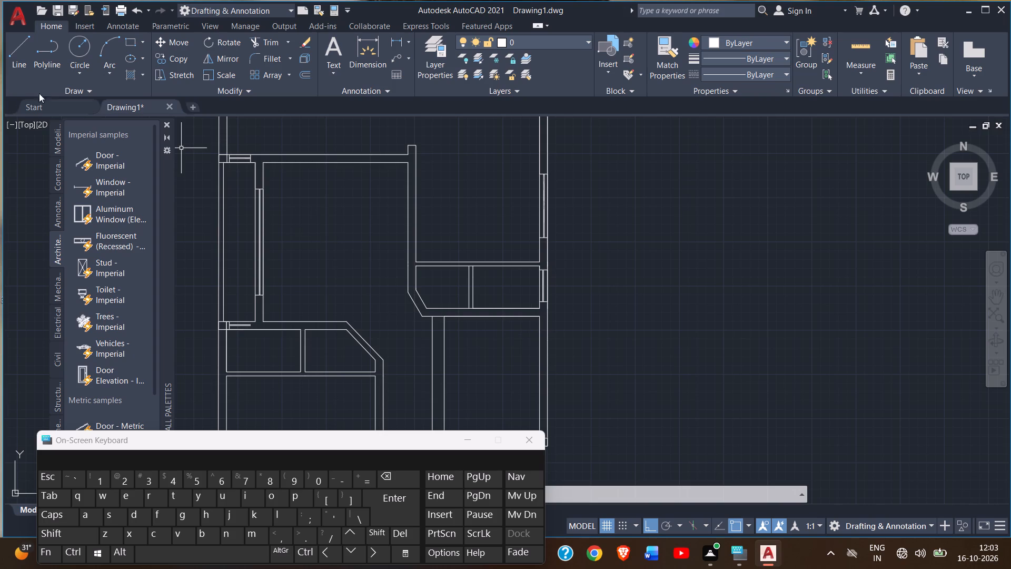
pyautogui.click(15, 60)
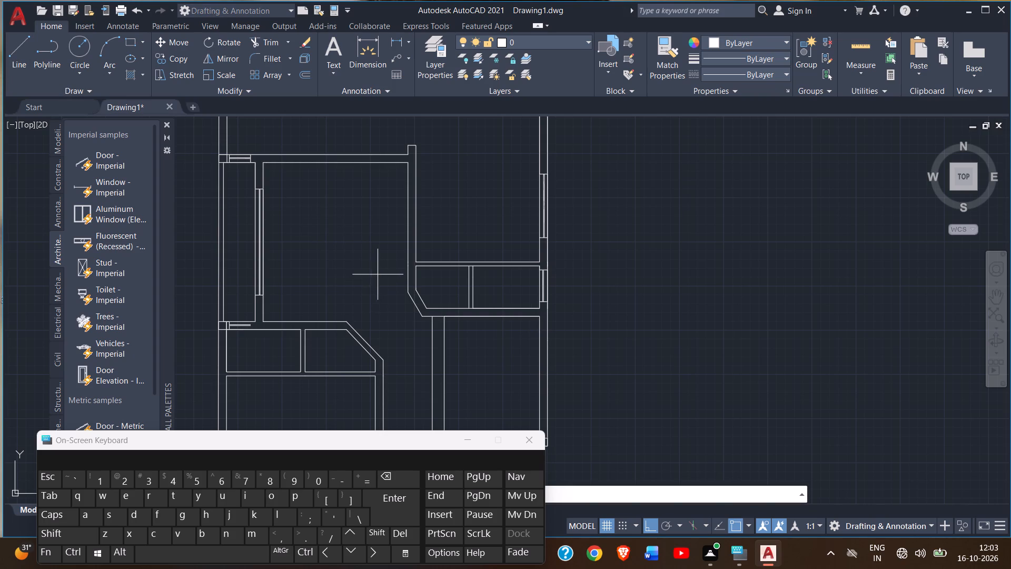
pyautogui.scroll(1, 432, 316)
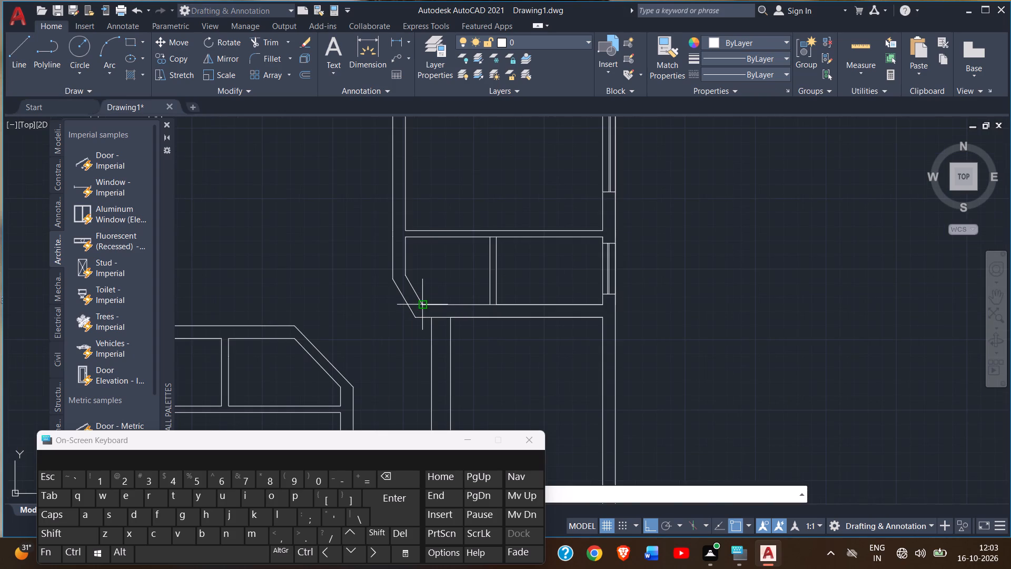
pyautogui.scroll(2, 425, 306)
pyautogui.doubleClick(438, 333)
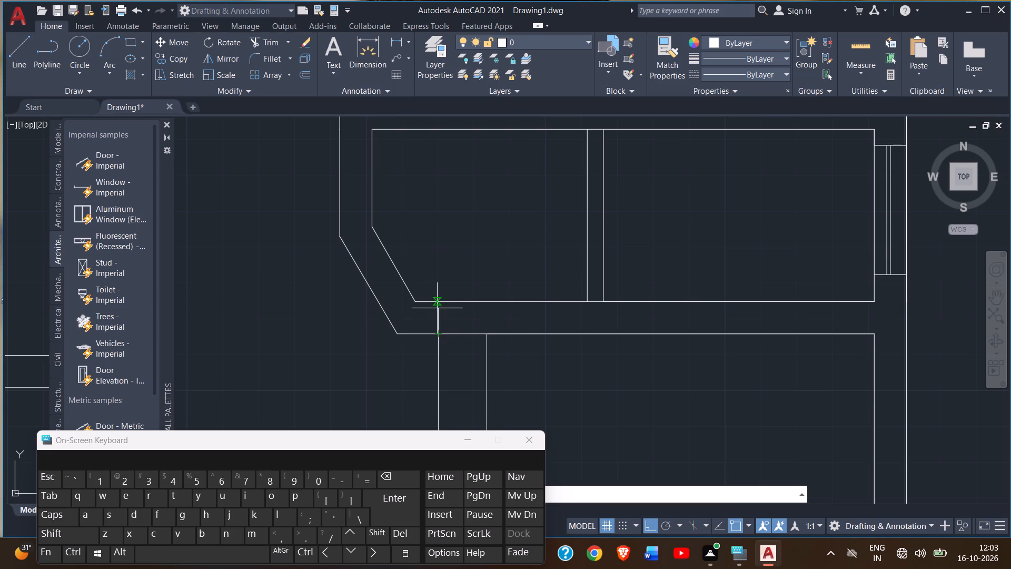
pyautogui.click(437, 300)
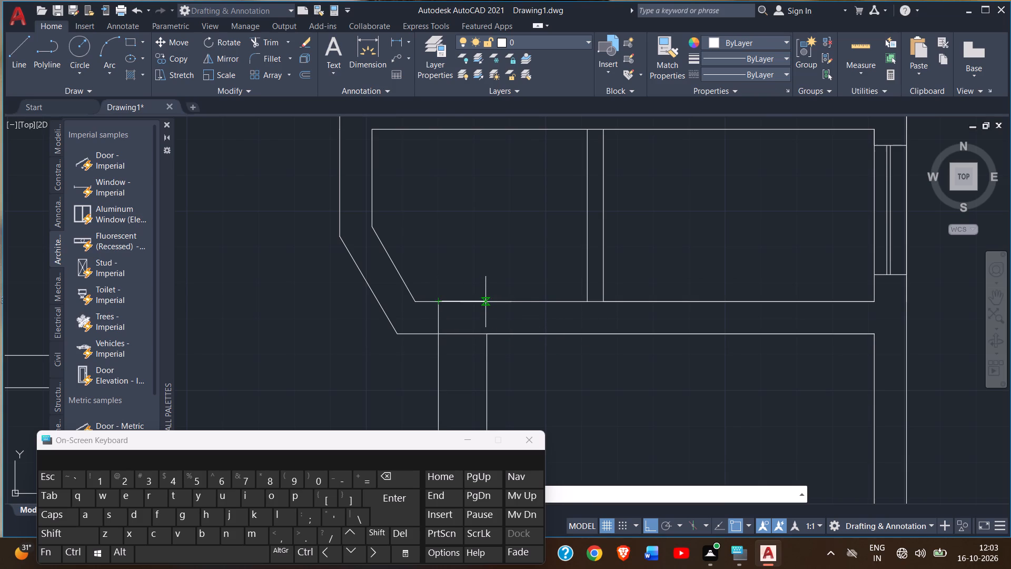
pyautogui.click(485, 302)
pyautogui.click(483, 336)
pyautogui.rightClick(482, 336)
pyautogui.doubleClick(501, 341)
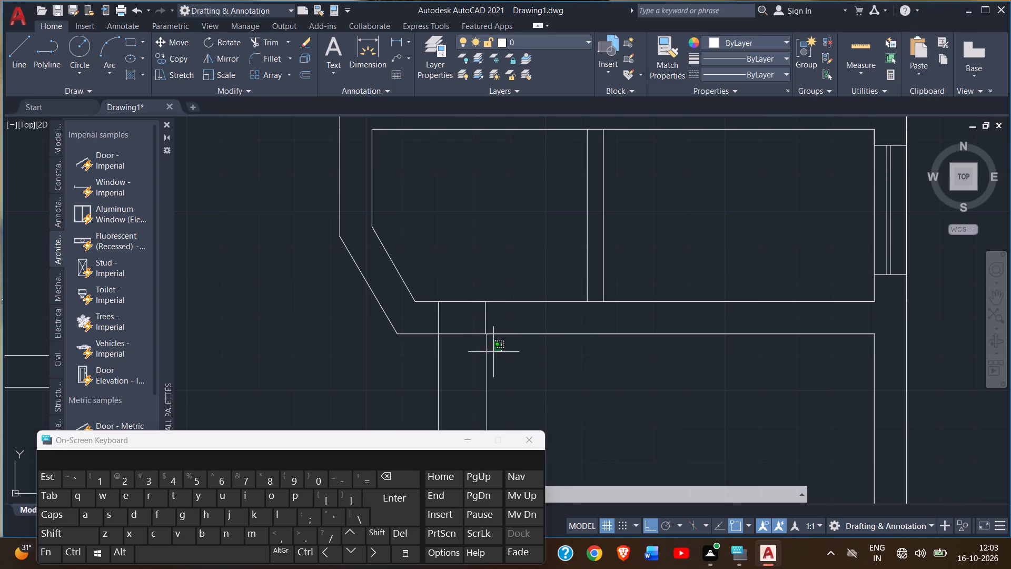
pyautogui.click(510, 357)
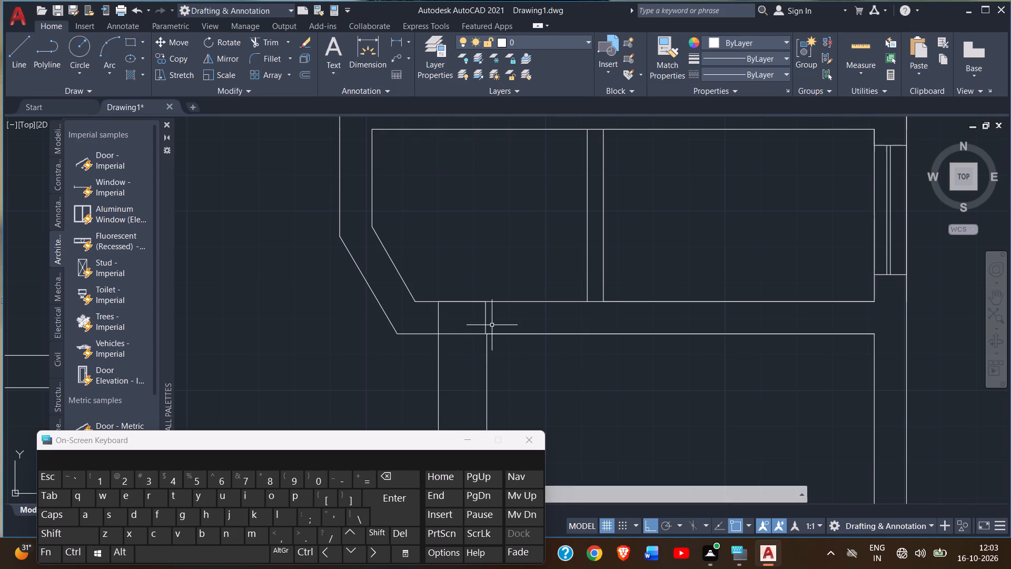
# Delete the misaligned east edge line of the square at the head of the southeast room's west partition.
pyautogui.click(485, 319)
pyautogui.press('Delete')
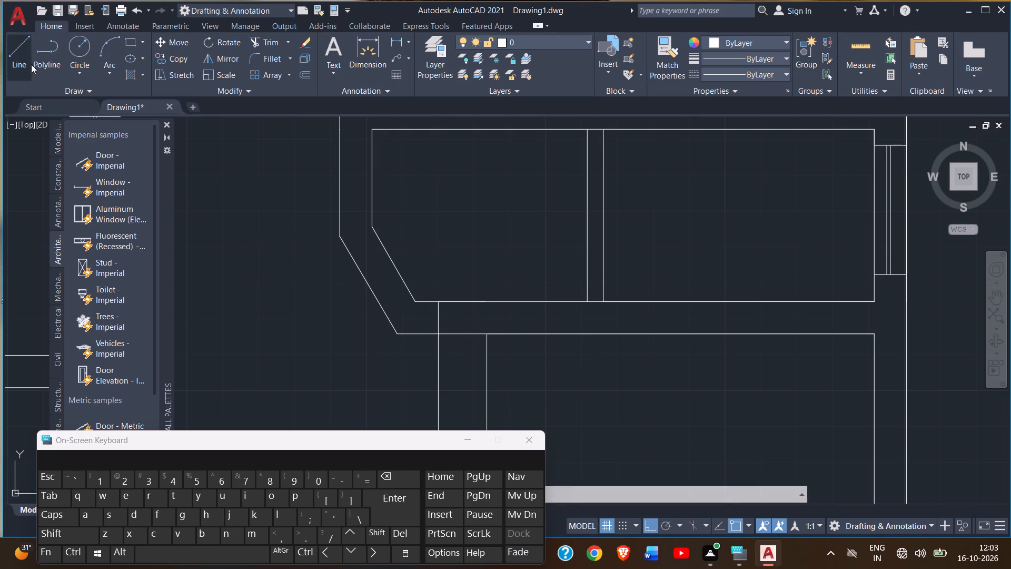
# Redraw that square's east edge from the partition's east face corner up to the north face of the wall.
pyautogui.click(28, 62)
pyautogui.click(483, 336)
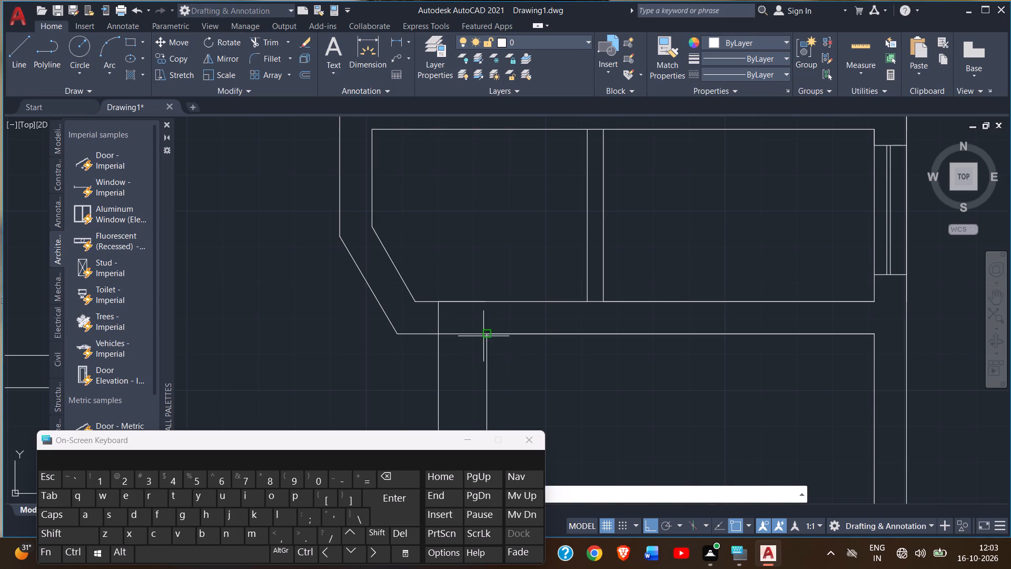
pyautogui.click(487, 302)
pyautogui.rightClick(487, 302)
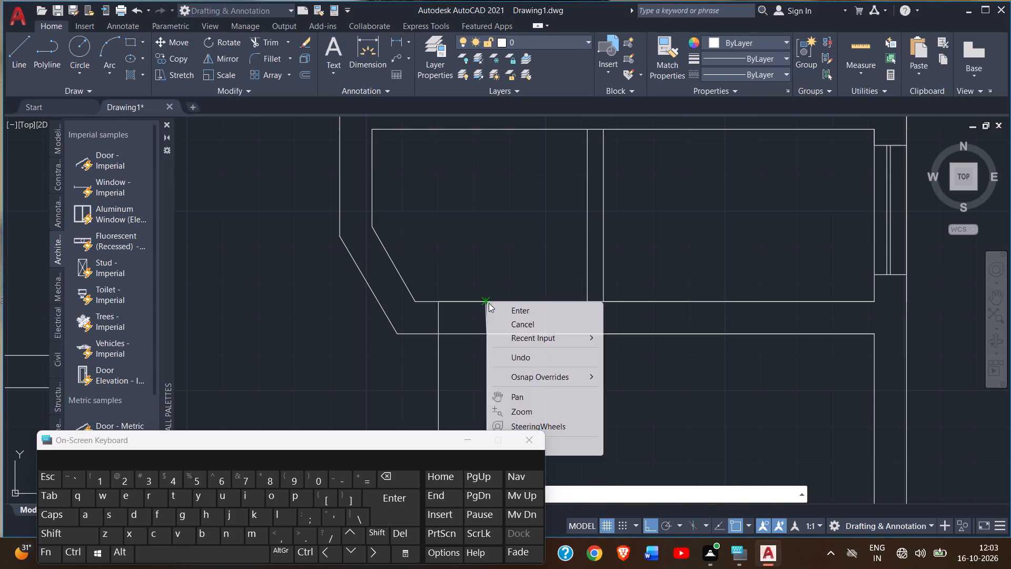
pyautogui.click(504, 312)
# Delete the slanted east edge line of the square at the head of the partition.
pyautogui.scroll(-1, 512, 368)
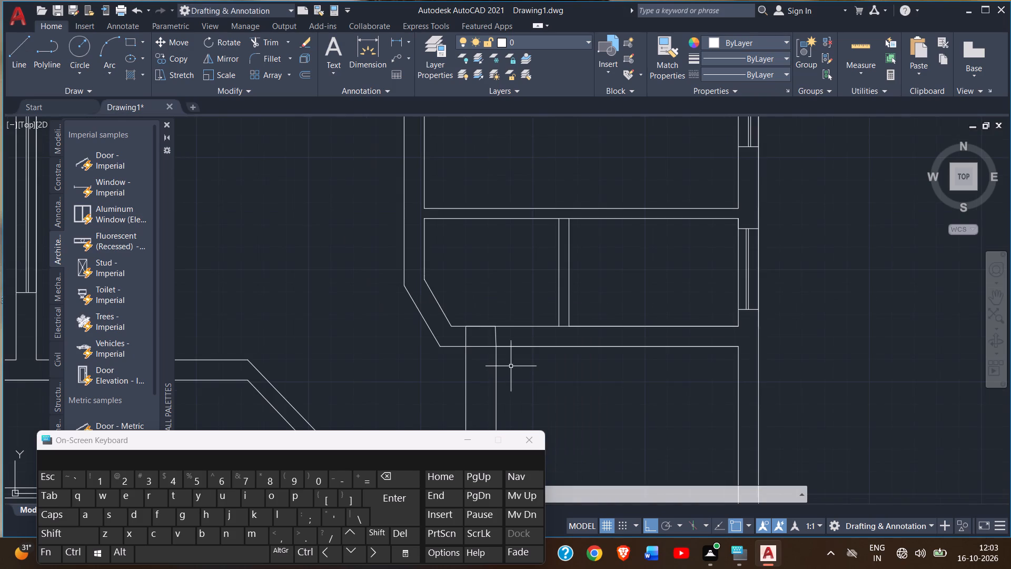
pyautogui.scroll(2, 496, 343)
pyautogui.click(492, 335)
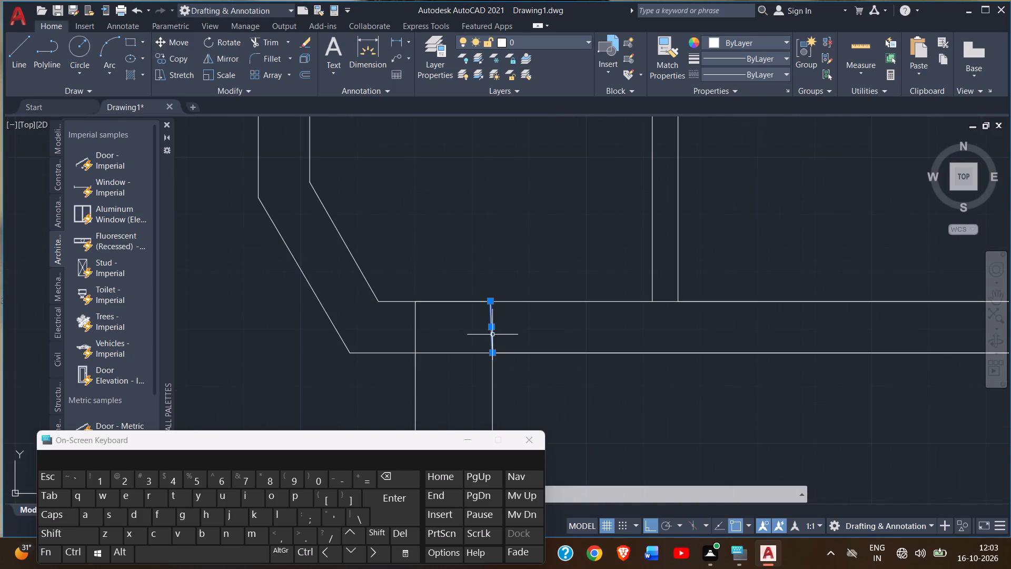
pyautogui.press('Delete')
# Redraw the square's east edge straight up from the partition's east face corner to the wall's north face.
pyautogui.click(9, 47)
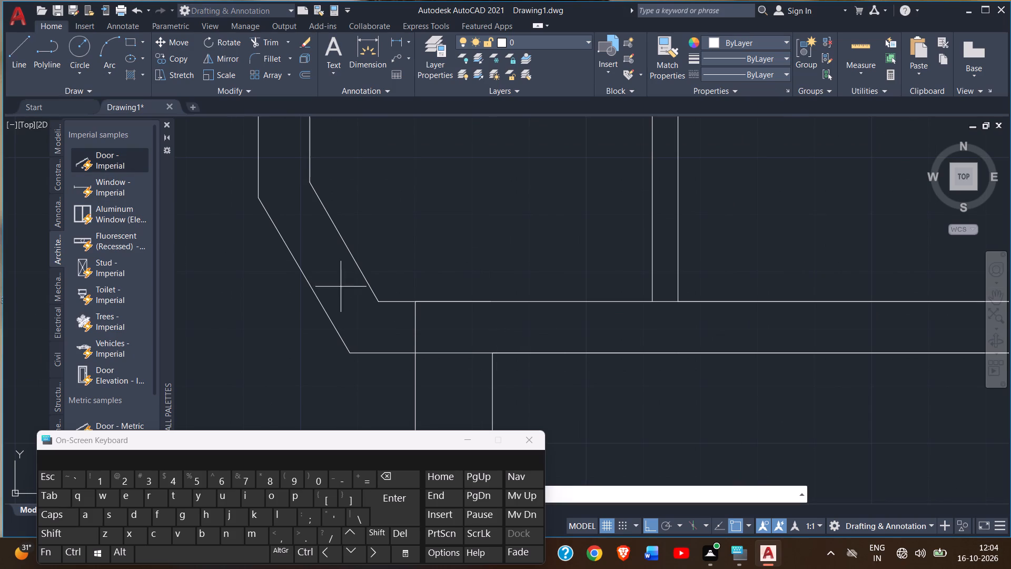
pyautogui.click(493, 351)
pyautogui.click(492, 300)
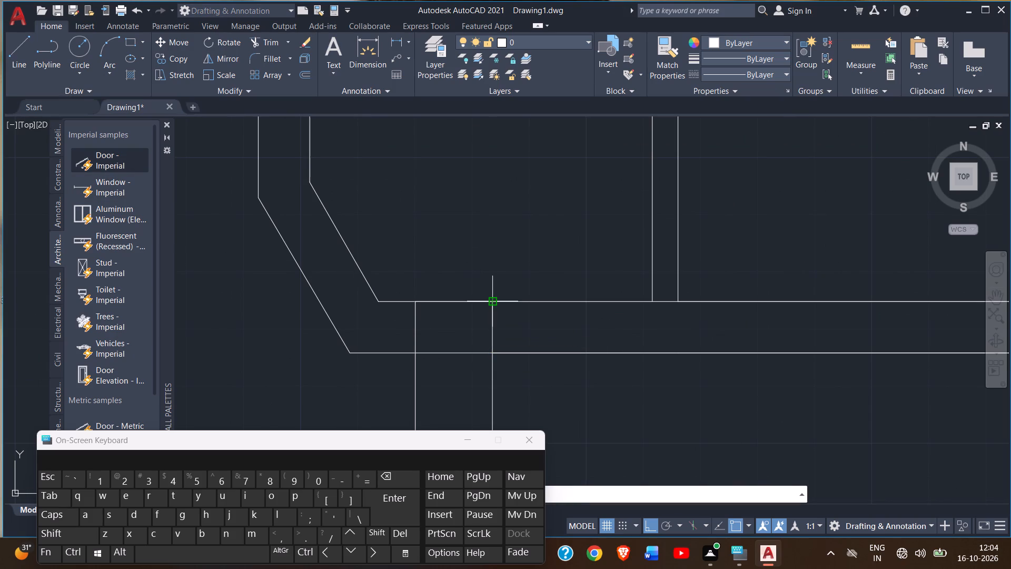
pyautogui.rightClick(492, 300)
pyautogui.click(520, 310)
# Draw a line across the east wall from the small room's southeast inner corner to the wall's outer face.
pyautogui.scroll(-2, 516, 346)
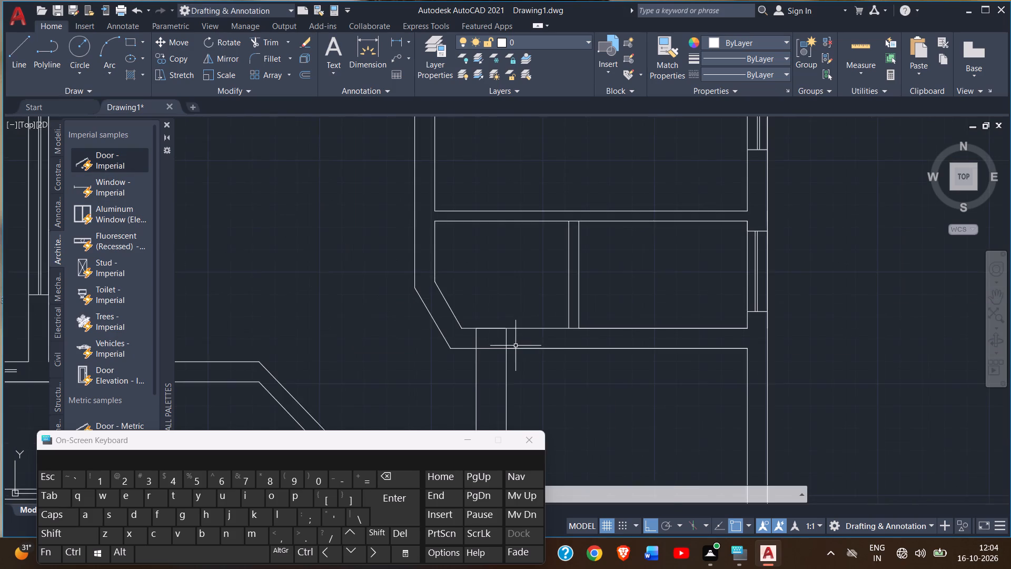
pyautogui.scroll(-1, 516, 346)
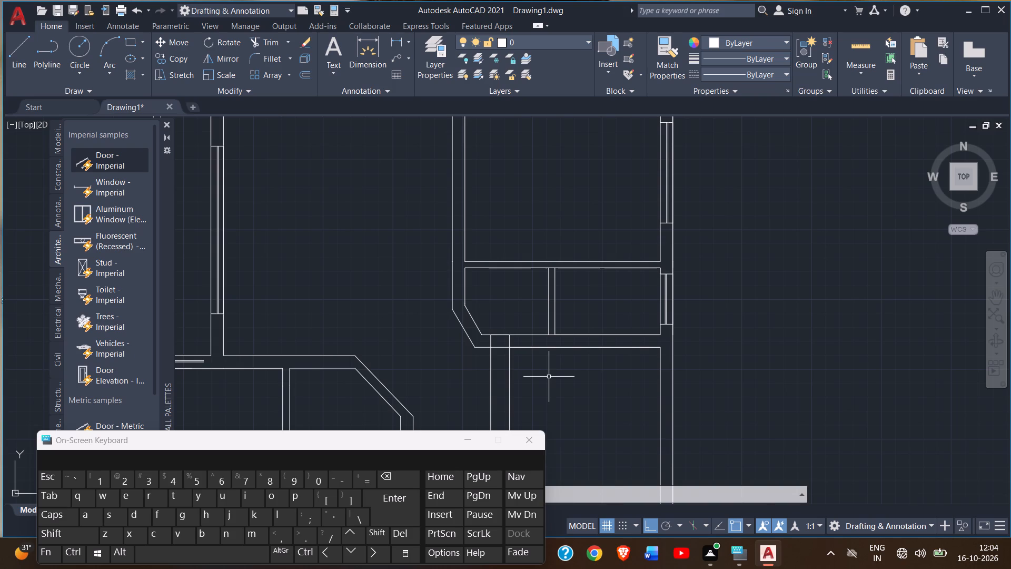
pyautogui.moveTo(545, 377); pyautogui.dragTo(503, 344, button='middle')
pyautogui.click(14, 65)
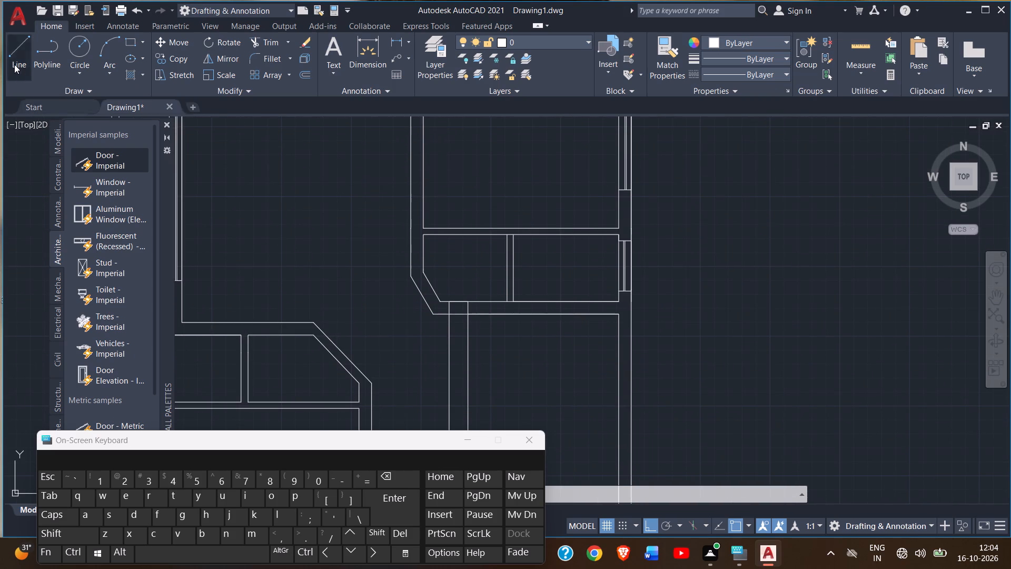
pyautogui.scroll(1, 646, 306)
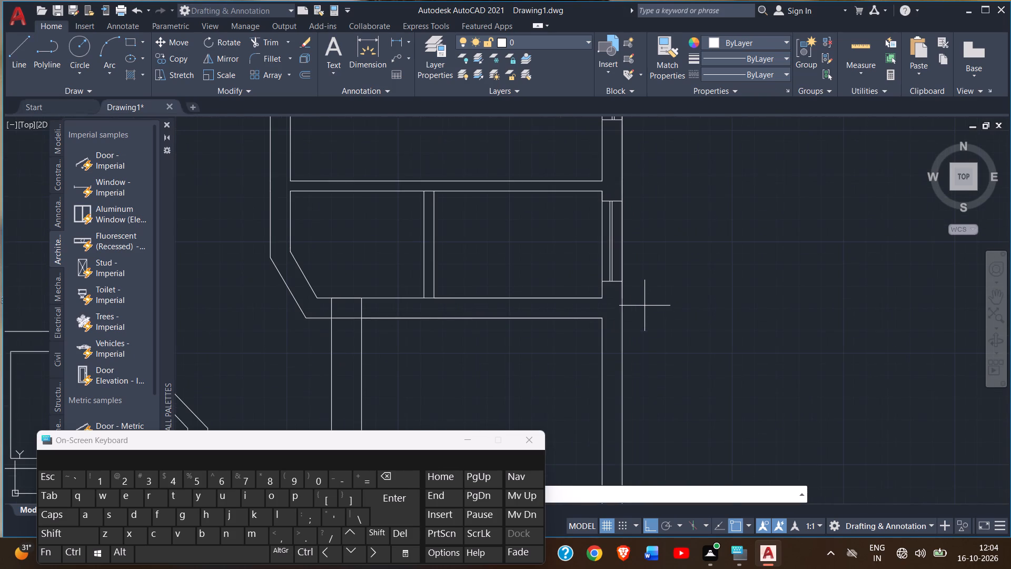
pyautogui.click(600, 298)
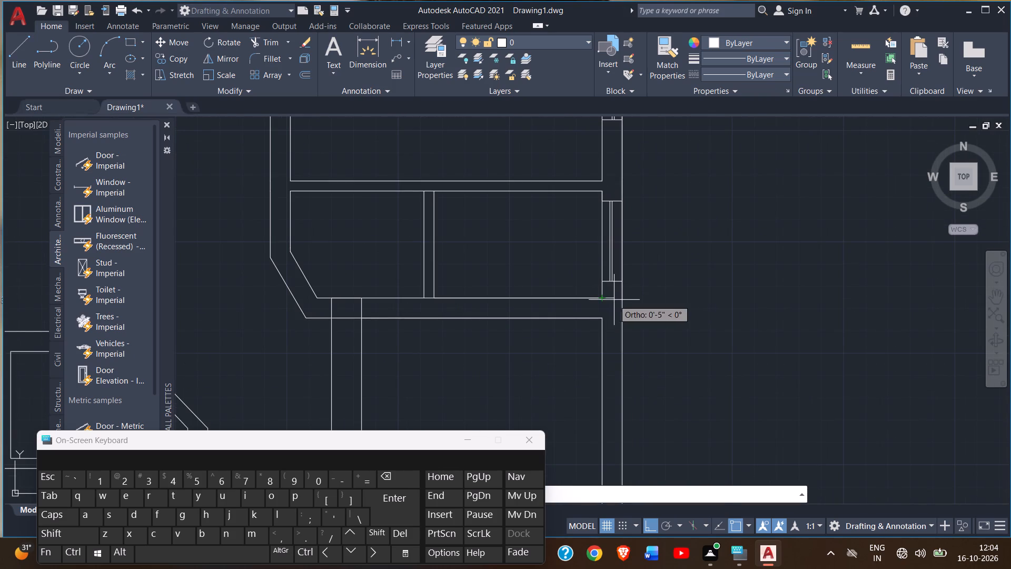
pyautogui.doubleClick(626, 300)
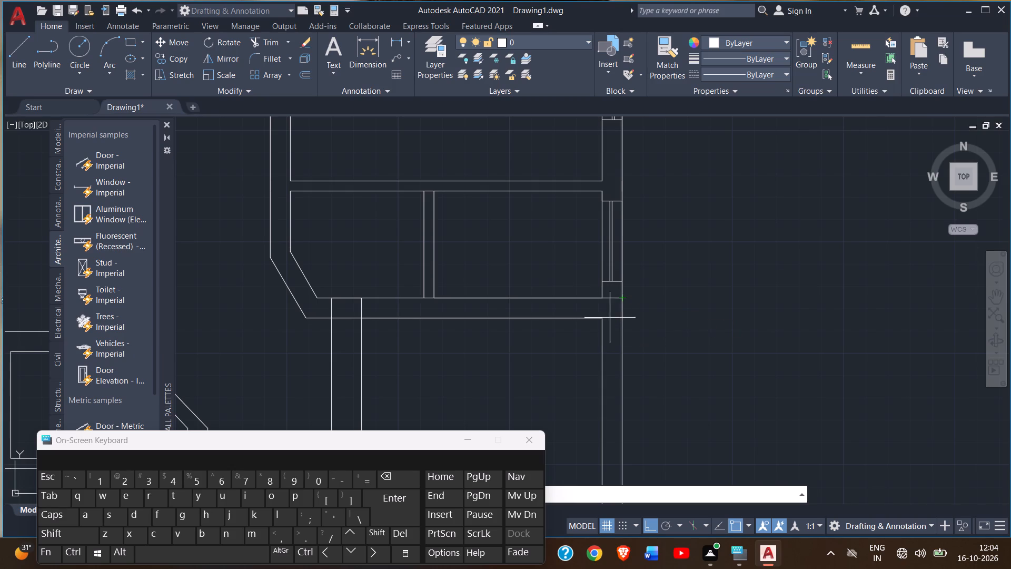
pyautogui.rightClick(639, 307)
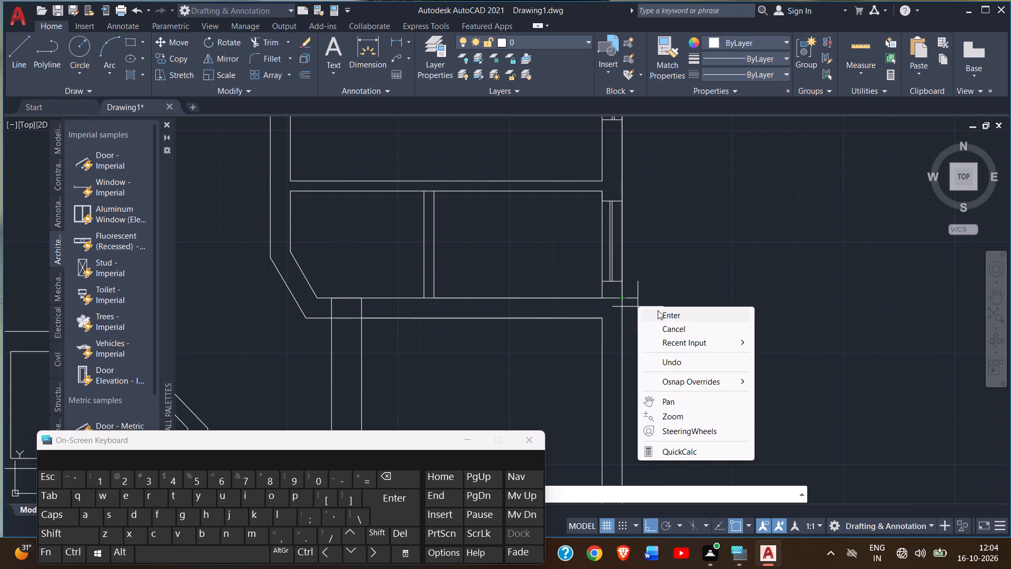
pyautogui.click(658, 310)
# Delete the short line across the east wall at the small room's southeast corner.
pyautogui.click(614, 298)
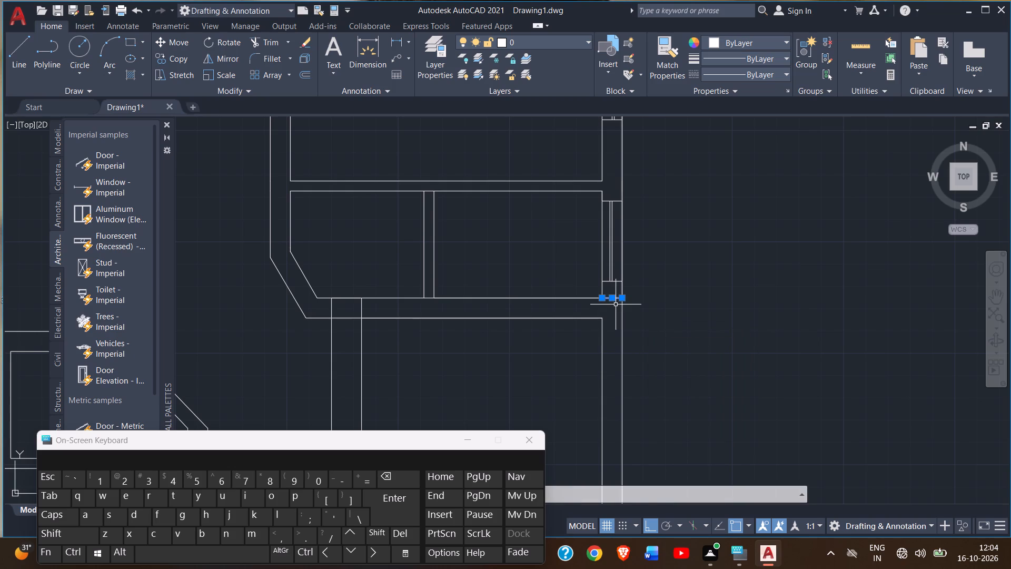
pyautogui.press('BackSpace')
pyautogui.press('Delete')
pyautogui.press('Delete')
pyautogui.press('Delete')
# Outline a column square in the east wall at the small room's southeast corner, where its south wall meets the east wall.
pyautogui.click(19, 63)
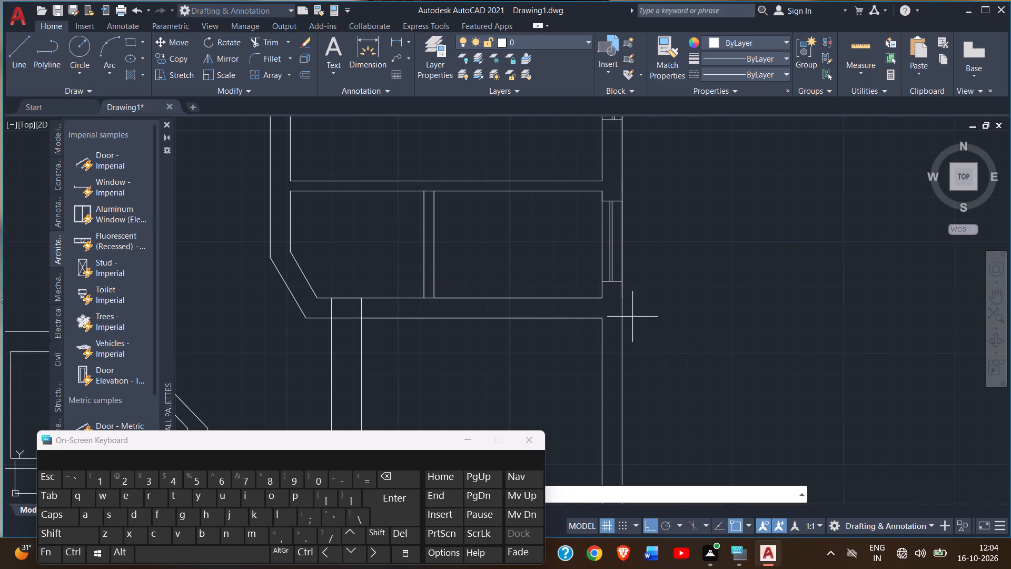
pyautogui.click(603, 299)
pyautogui.click(601, 319)
pyautogui.click(622, 318)
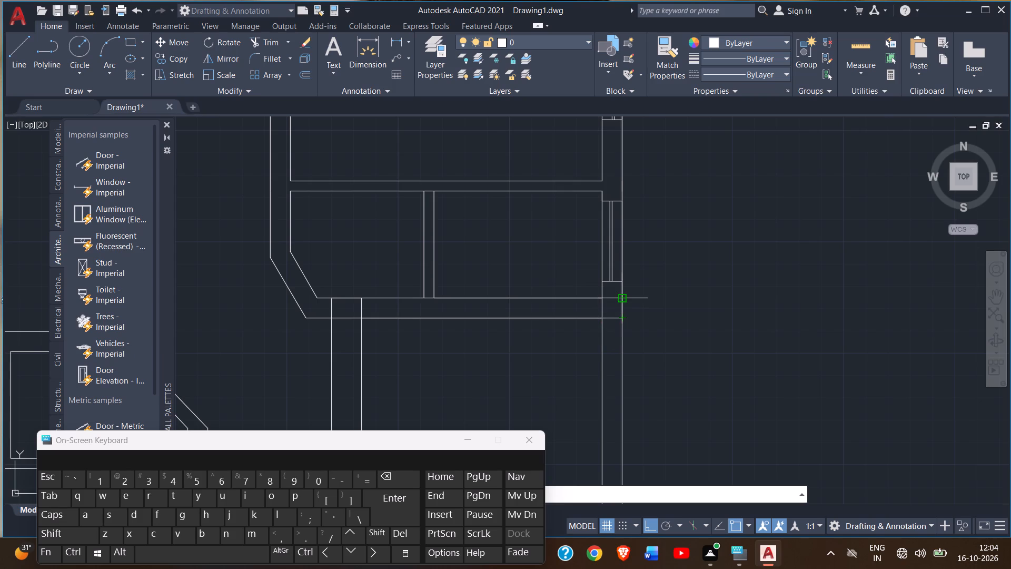
pyautogui.click(621, 298)
pyautogui.click(601, 299)
pyautogui.rightClick(600, 299)
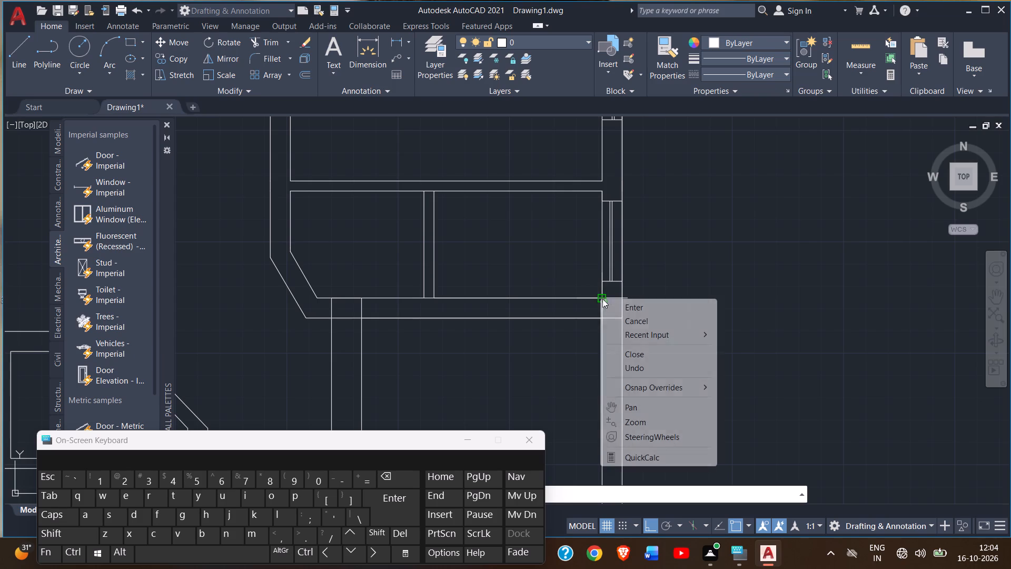
pyautogui.click(623, 309)
# Outline a column square where the northeast room's south wall meets the east wall.
pyautogui.scroll(-2, 649, 362)
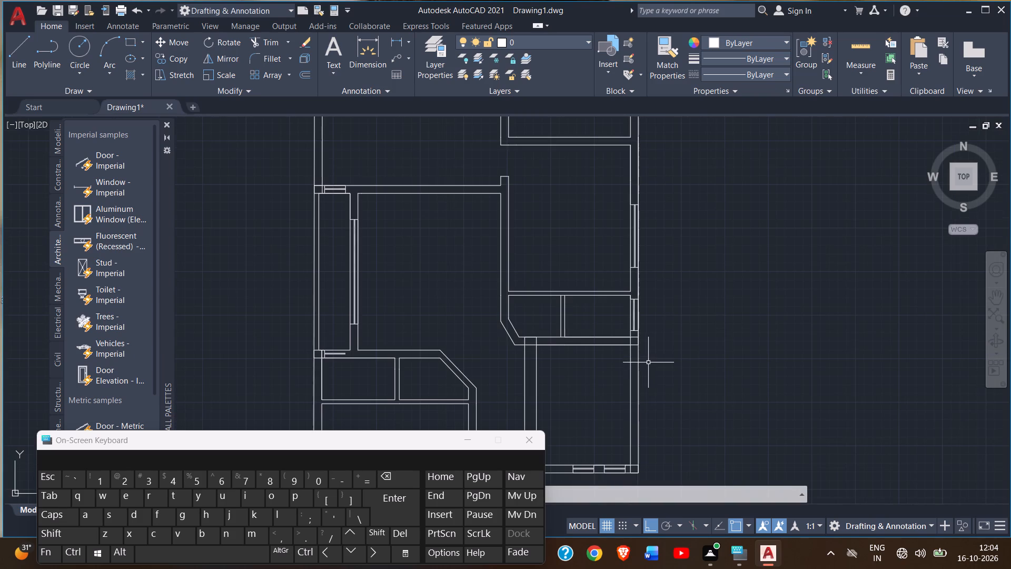
pyautogui.moveTo(647, 364); pyautogui.dragTo(646, 364, button='middle')
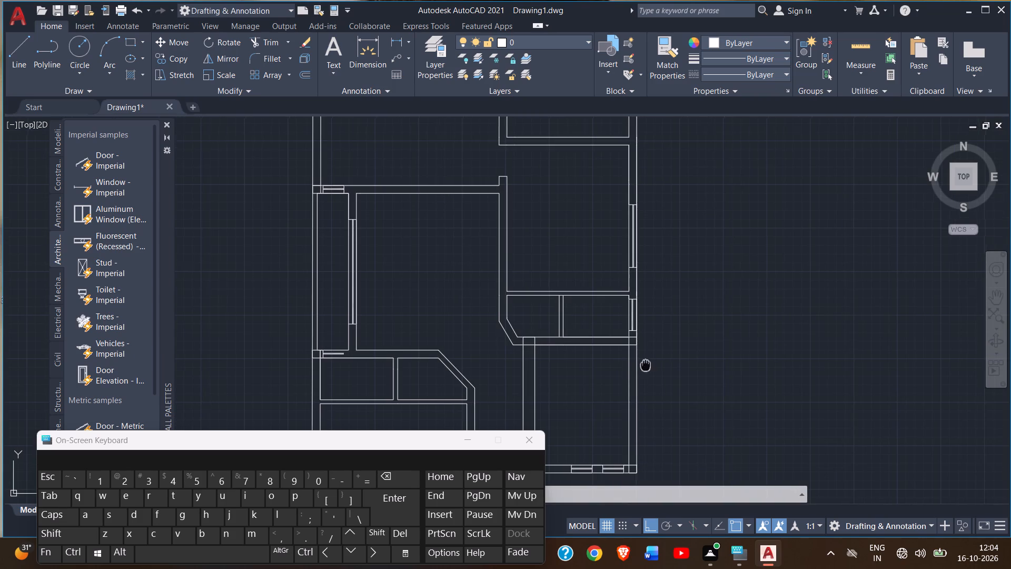
pyautogui.moveTo(646, 364); pyautogui.dragTo(630, 412, button='middle')
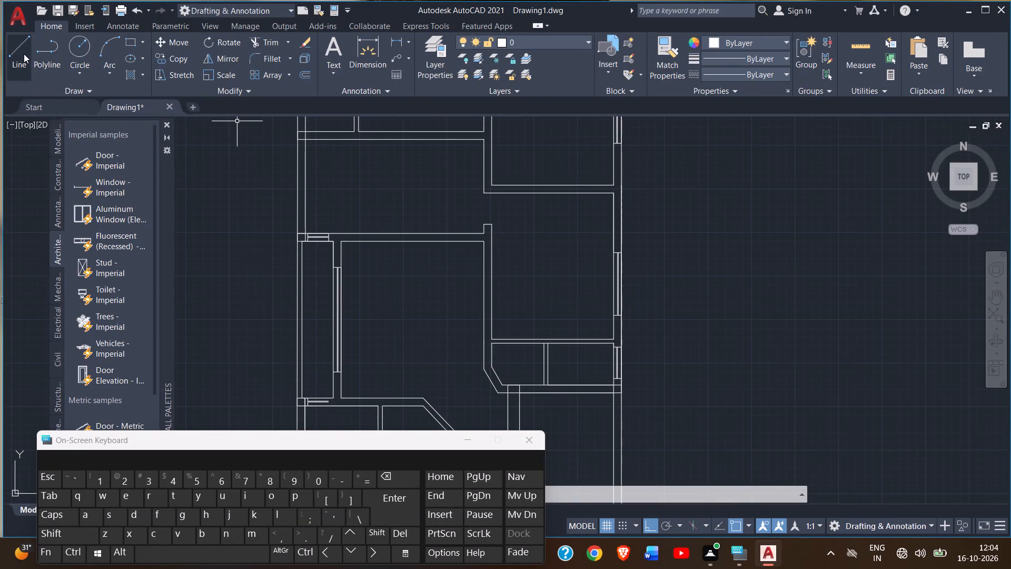
pyautogui.click(22, 48)
pyautogui.moveTo(628, 165); pyautogui.dragTo(629, 199, button='middle')
pyautogui.scroll(3, 628, 207)
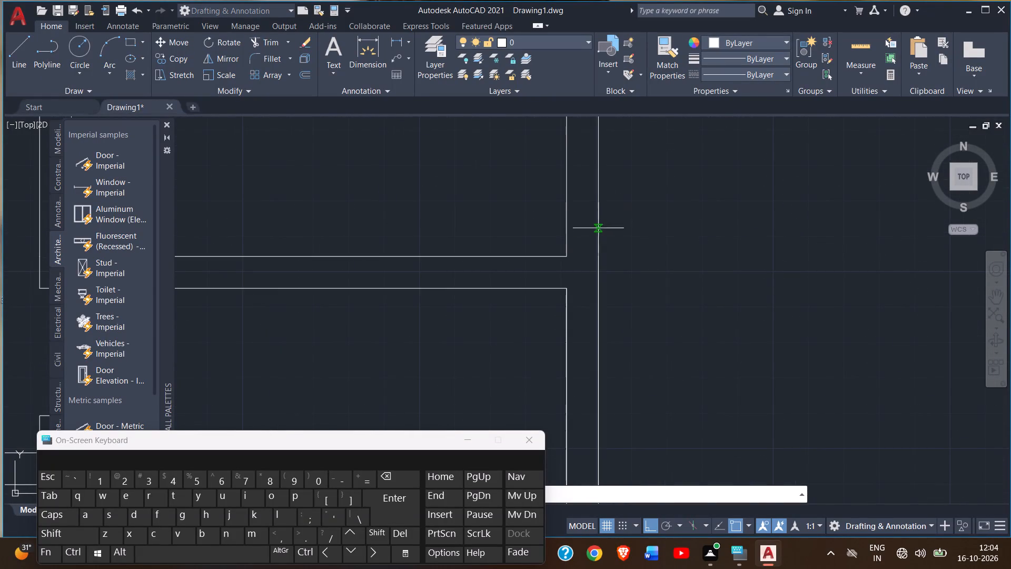
pyautogui.click(568, 253)
pyautogui.click(599, 256)
pyautogui.click(599, 288)
pyautogui.click(566, 288)
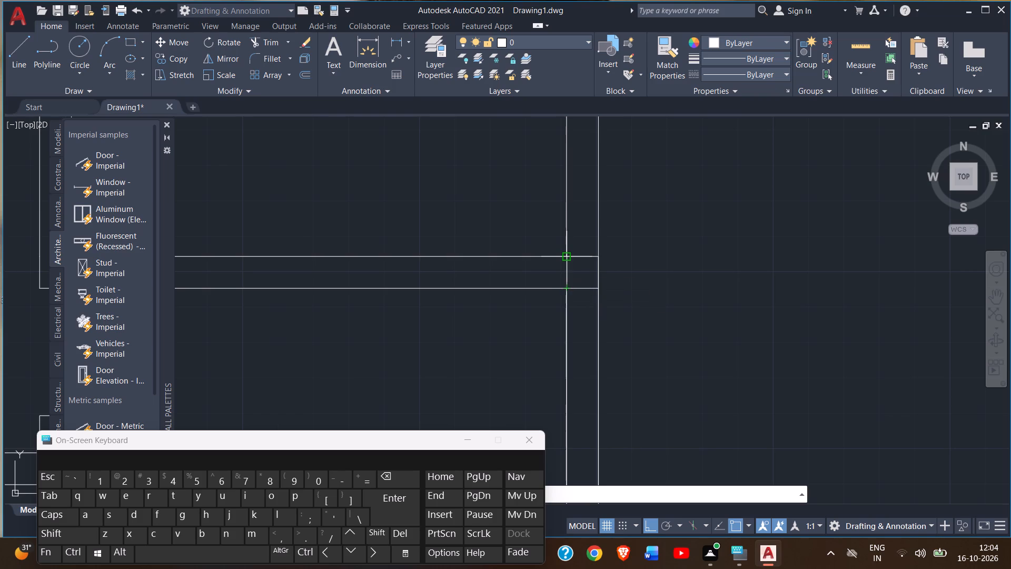
pyautogui.click(566, 257)
pyautogui.rightClick(566, 257)
pyautogui.click(584, 268)
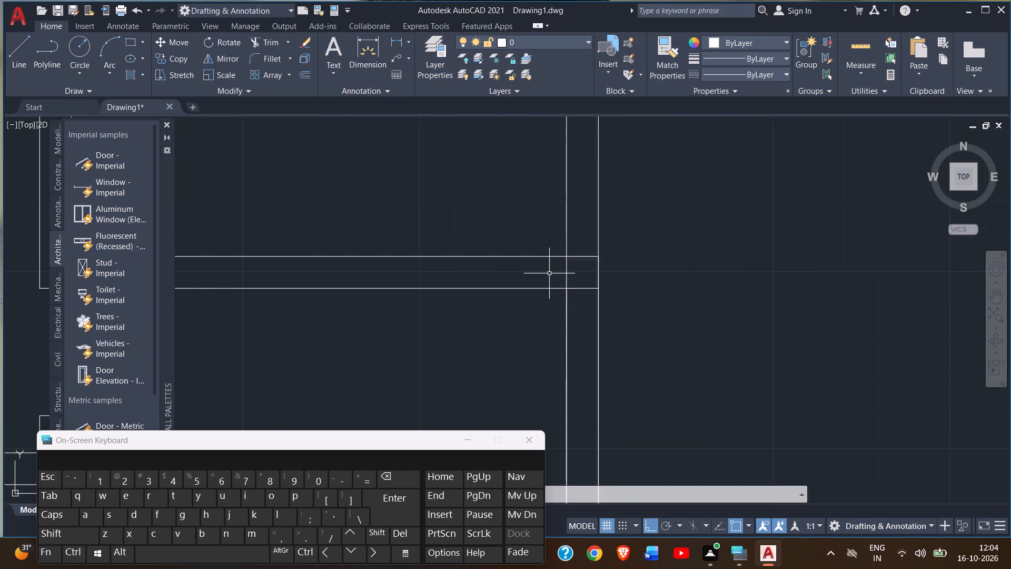
# Outline a column square at the plan's northeast outer corner, starting from the inner wall corner.
pyautogui.scroll(-3, 549, 274)
pyautogui.moveTo(549, 275); pyautogui.dragTo(551, 342, button='middle')
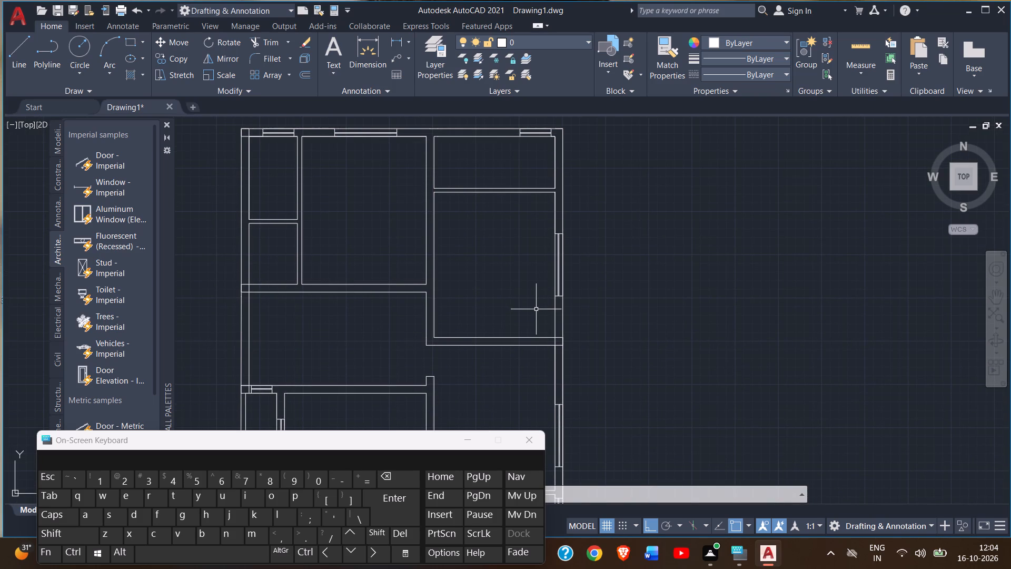
pyautogui.moveTo(537, 308); pyautogui.dragTo(542, 346, button='middle')
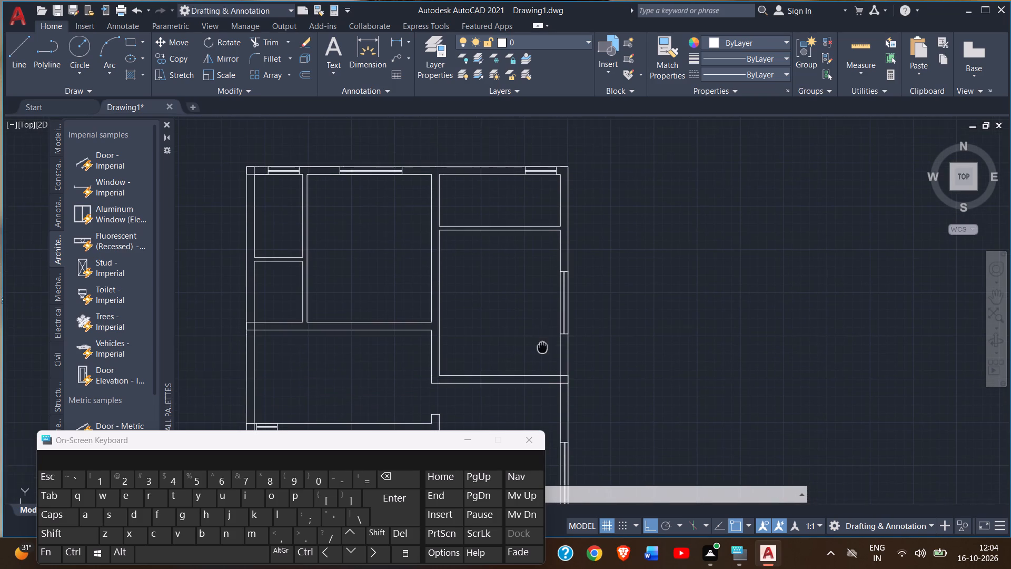
pyautogui.click(22, 64)
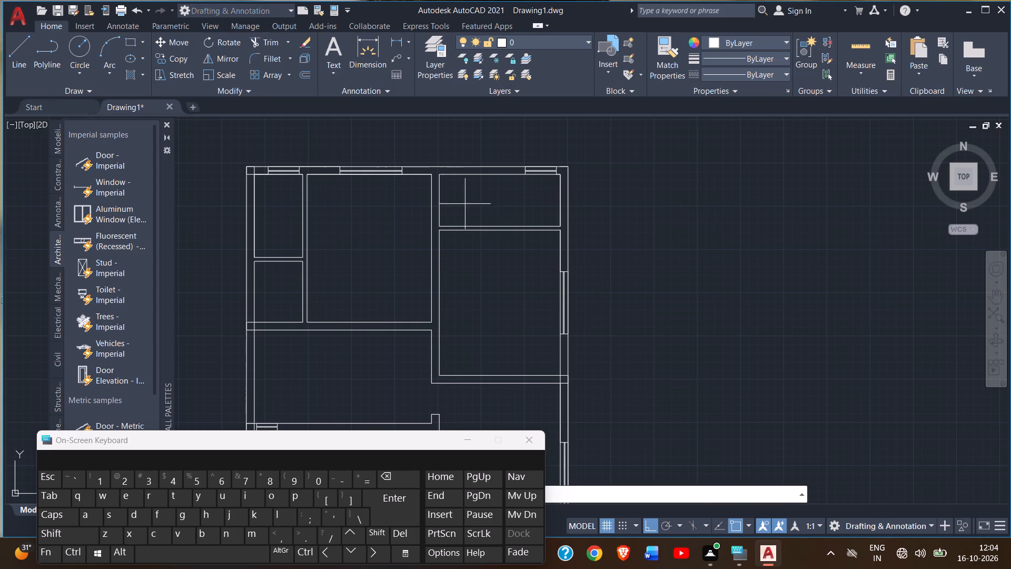
pyautogui.scroll(1, 496, 221)
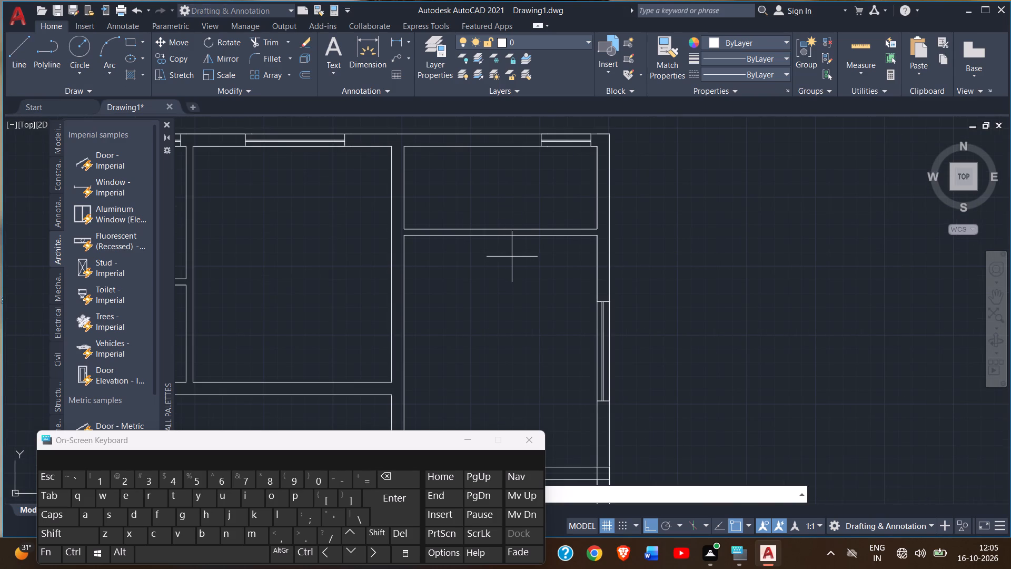
pyautogui.moveTo(534, 176); pyautogui.dragTo(496, 266, button='middle')
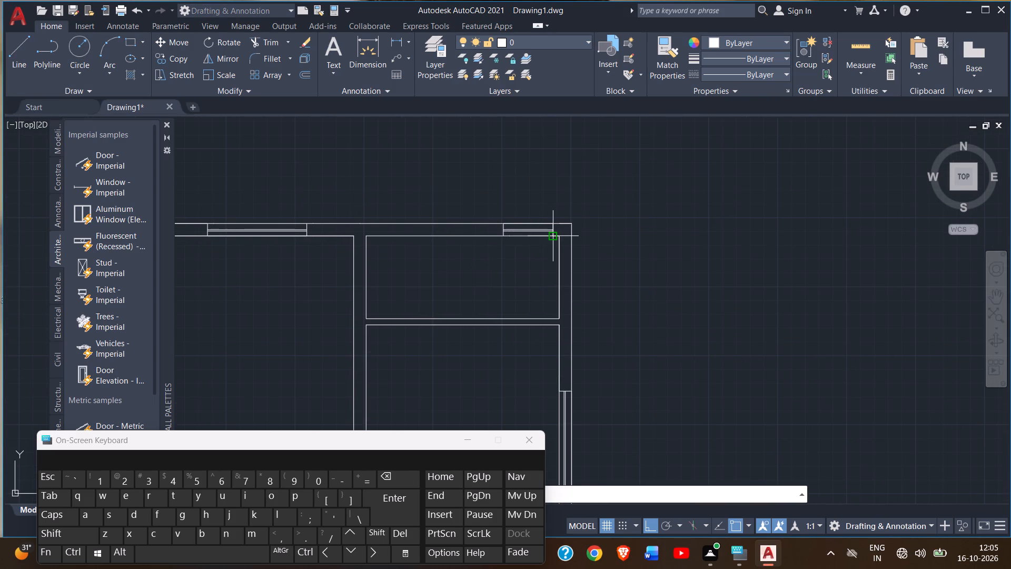
pyautogui.scroll(3, 559, 238)
pyautogui.click(557, 231)
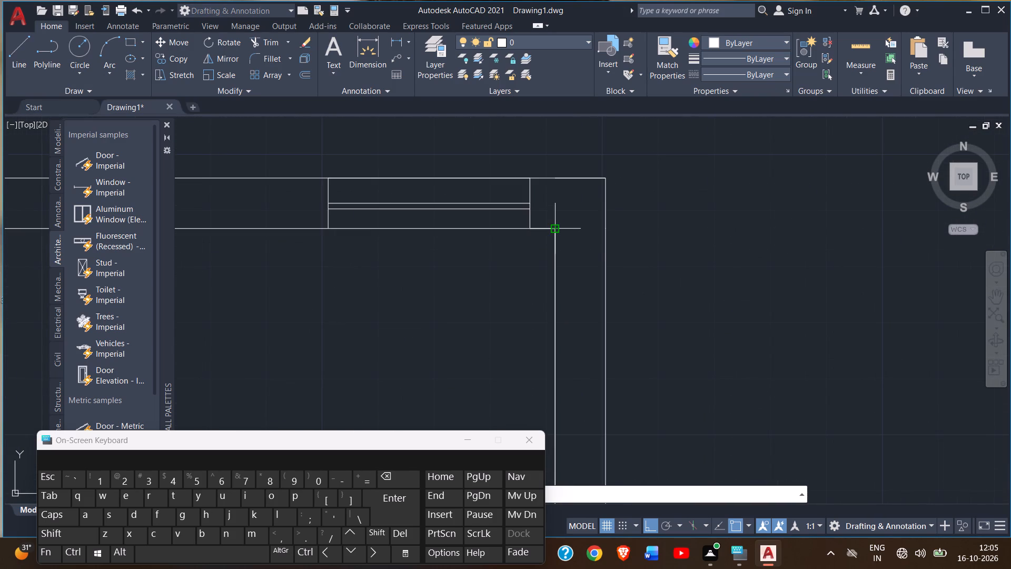
pyautogui.scroll(2, 607, 230)
pyautogui.click(599, 227)
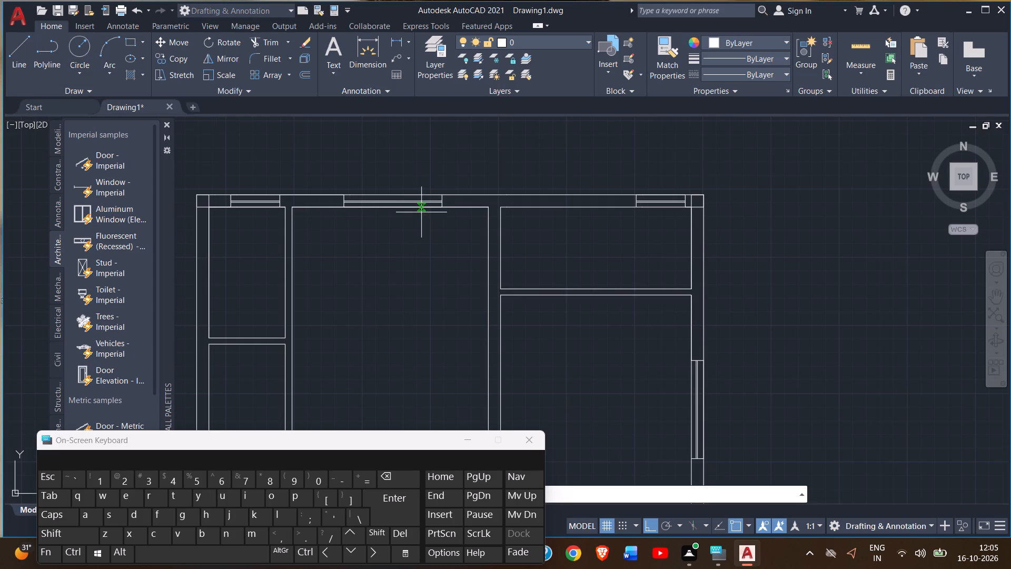
# Draw the west, north and east edges of a column square where the central north-south wall meets the north wall.
pyautogui.scroll(2, 422, 212)
pyautogui.click(587, 201)
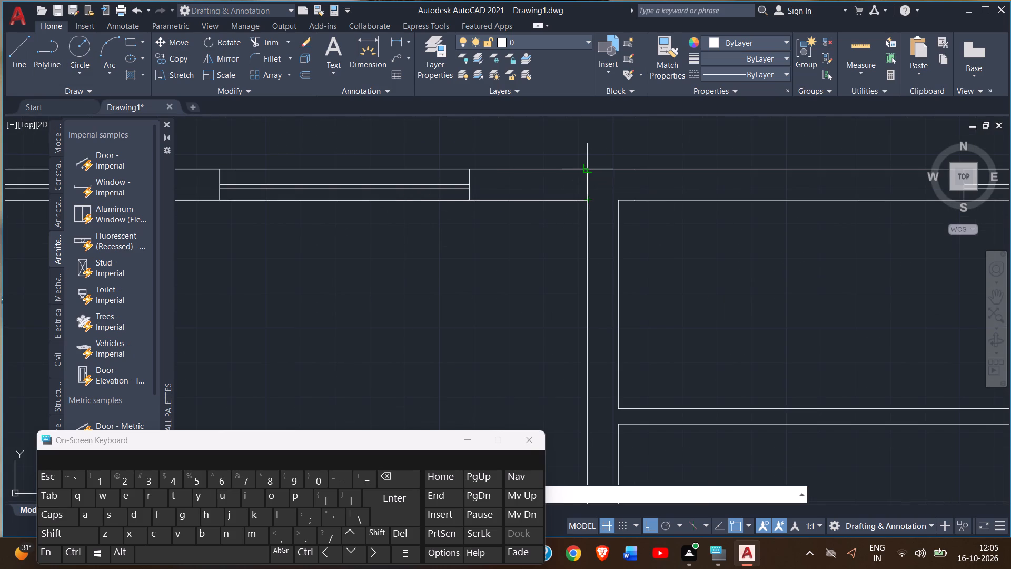
pyautogui.click(590, 170)
pyautogui.click(618, 169)
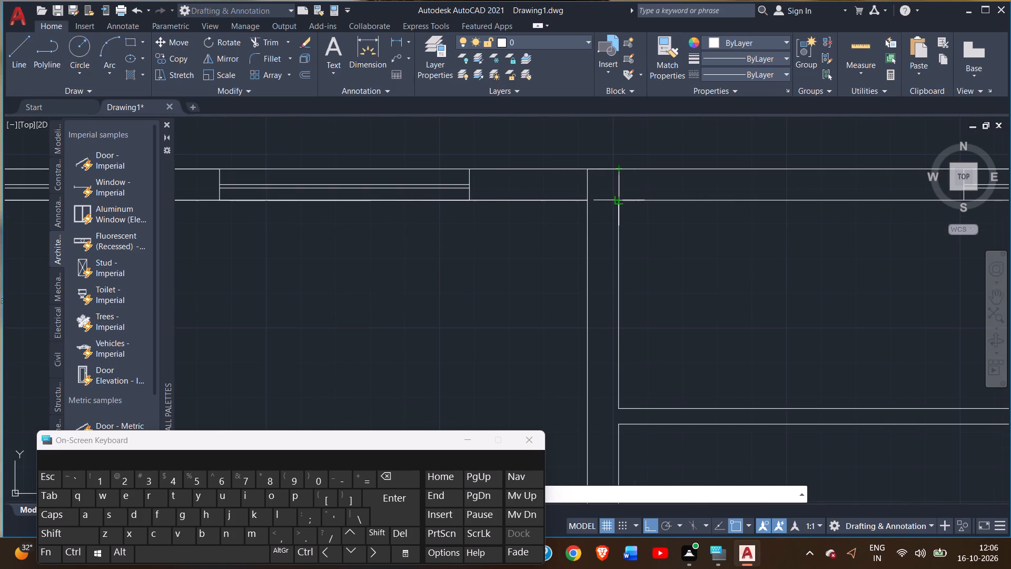
pyautogui.click(618, 201)
pyautogui.rightClick(619, 201)
pyautogui.click(632, 212)
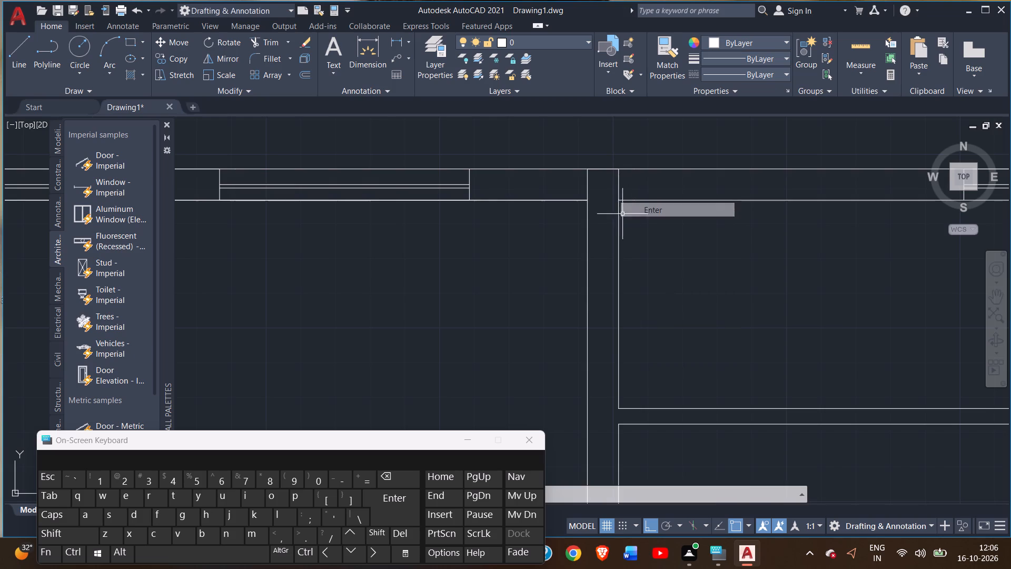
# Close the square at the central wall's north end with a line between the two inner wall corners.
pyautogui.scroll(-1, 588, 249)
pyautogui.click(11, 58)
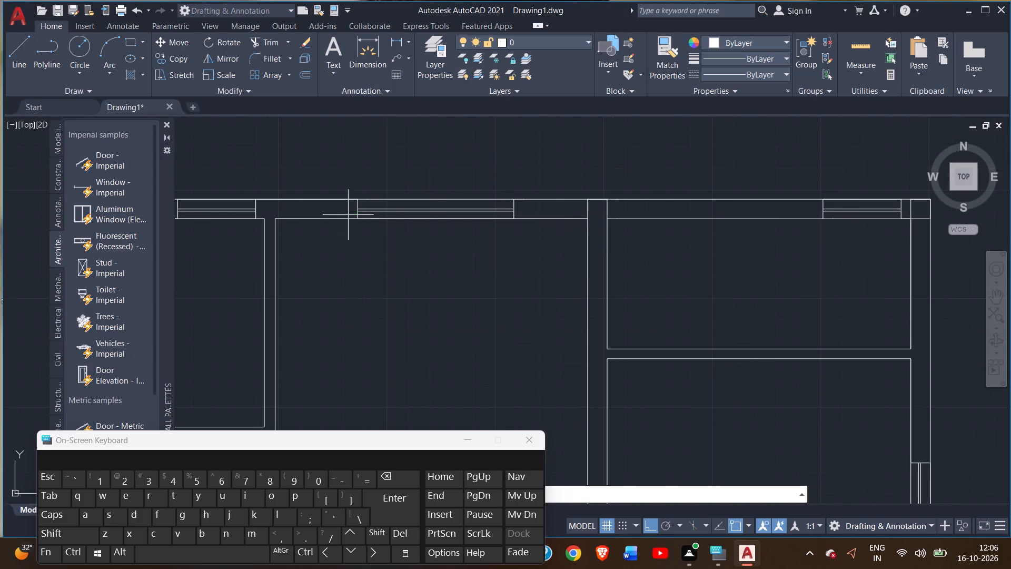
pyautogui.scroll(2, 639, 225)
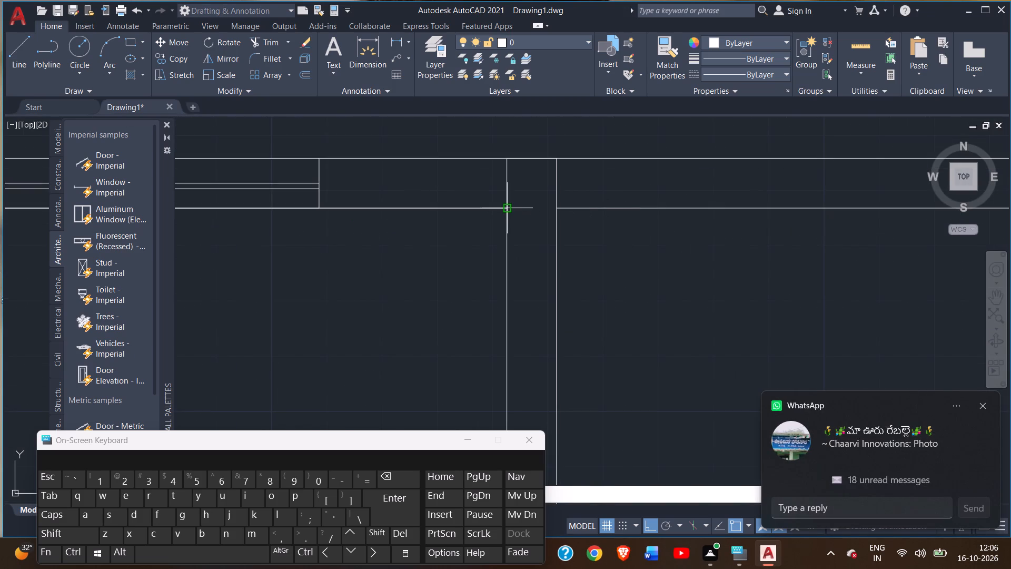
pyautogui.click(506, 206)
pyautogui.click(554, 209)
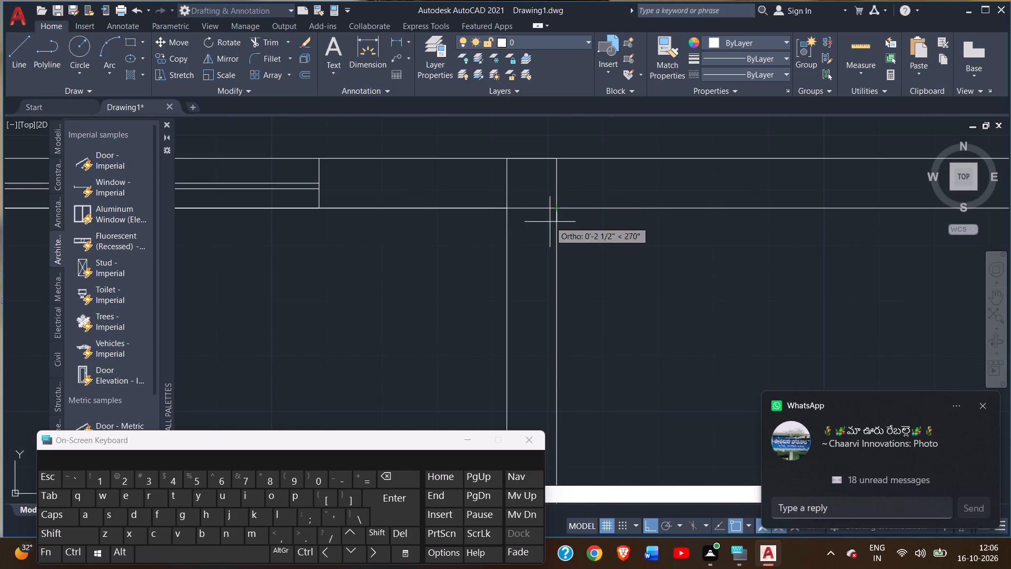
pyautogui.rightClick(549, 222)
pyautogui.click(573, 231)
# Outline a column square in the central wall at the large north room's southeast corner, spanning its south wall's thickness.
pyautogui.scroll(-2, 614, 322)
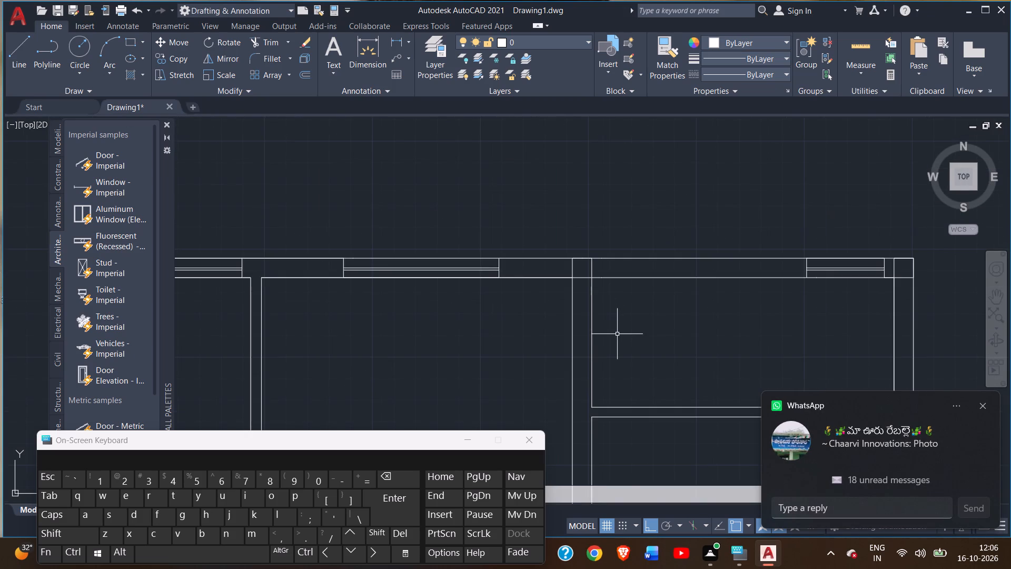
pyautogui.moveTo(617, 334); pyautogui.dragTo(640, 253, button='middle')
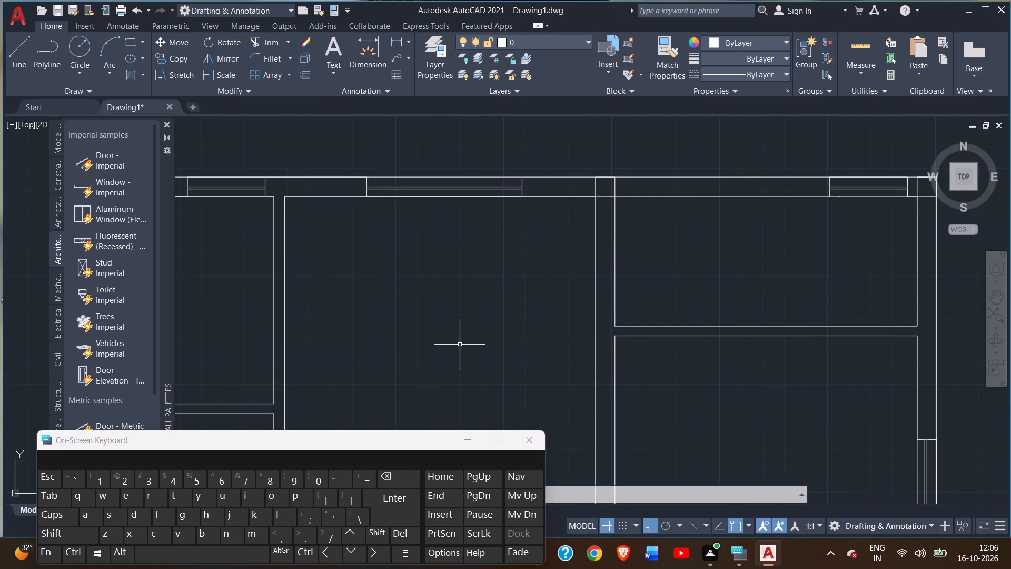
pyautogui.moveTo(454, 344); pyautogui.dragTo(509, 231, button='middle')
pyautogui.scroll(-2, 518, 278)
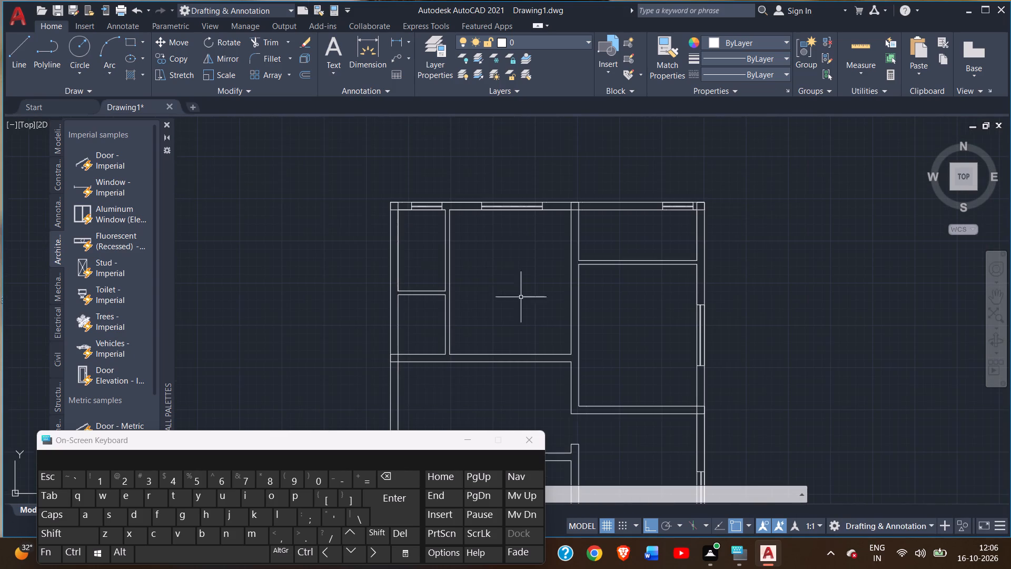
pyautogui.click(11, 57)
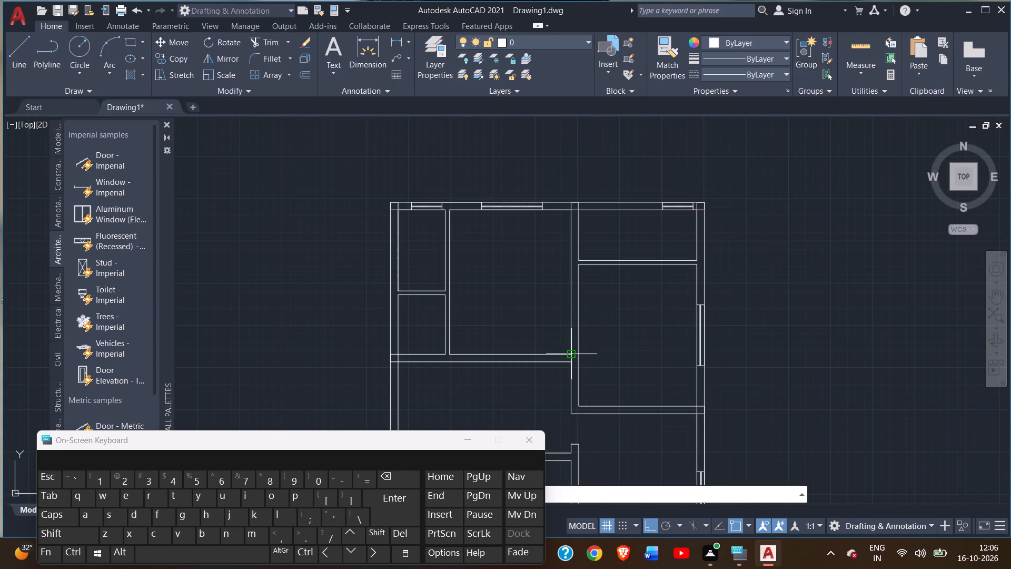
pyautogui.scroll(2, 574, 358)
pyautogui.doubleClick(566, 349)
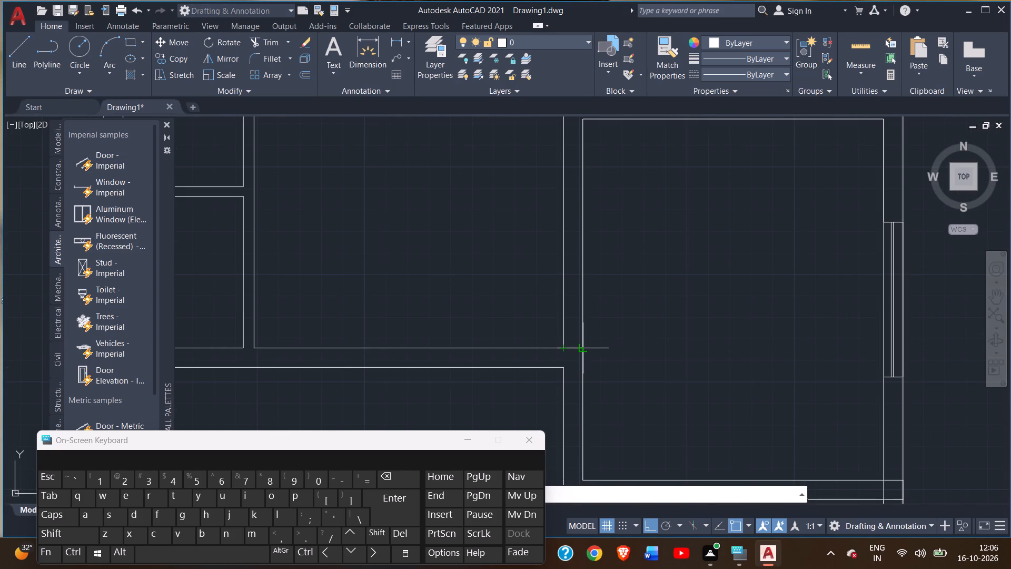
pyautogui.click(584, 349)
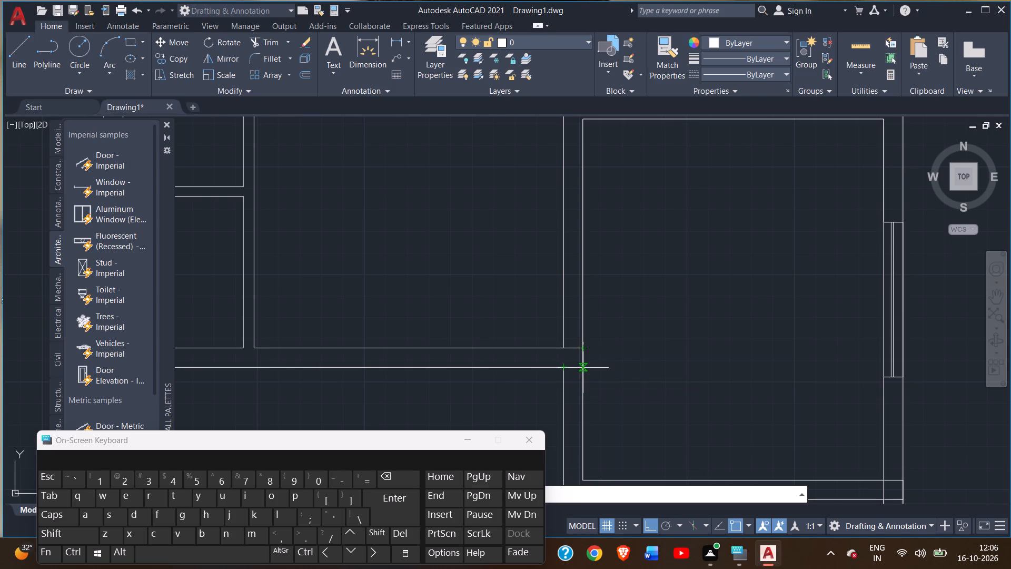
pyautogui.click(583, 368)
pyautogui.click(564, 369)
pyautogui.click(561, 349)
pyautogui.rightClick(553, 320)
pyautogui.click(570, 325)
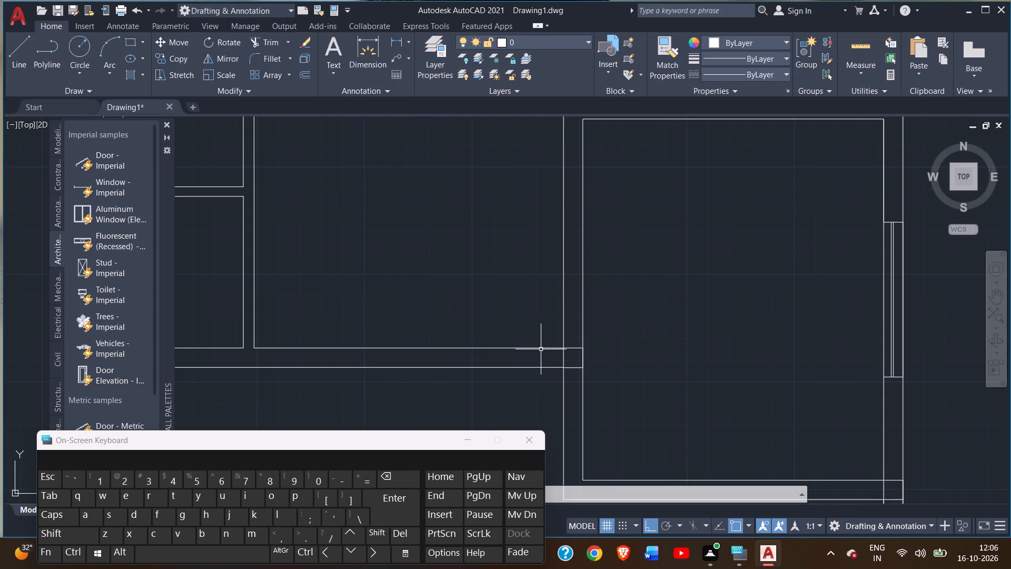
pyautogui.scroll(-1, 541, 350)
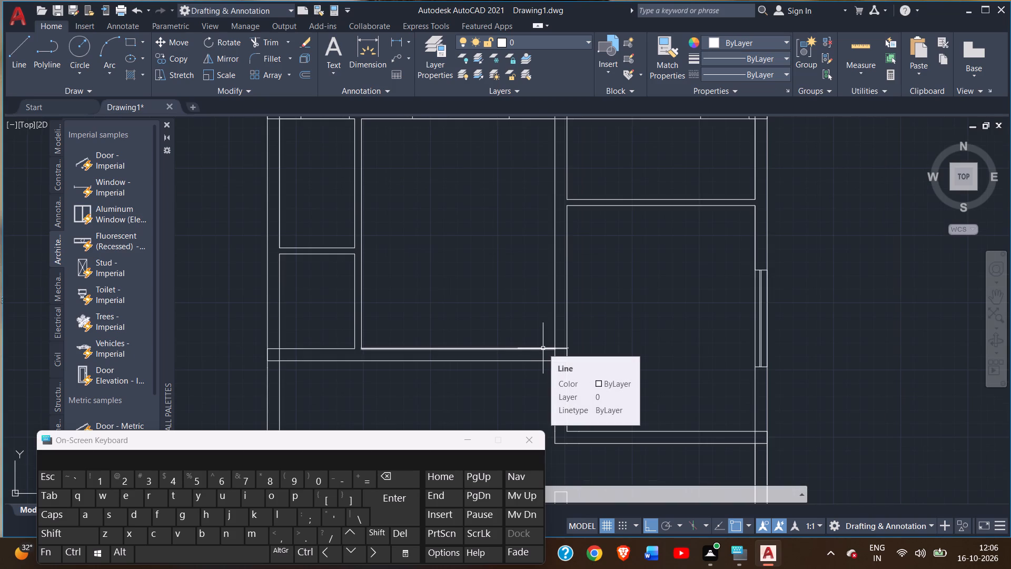
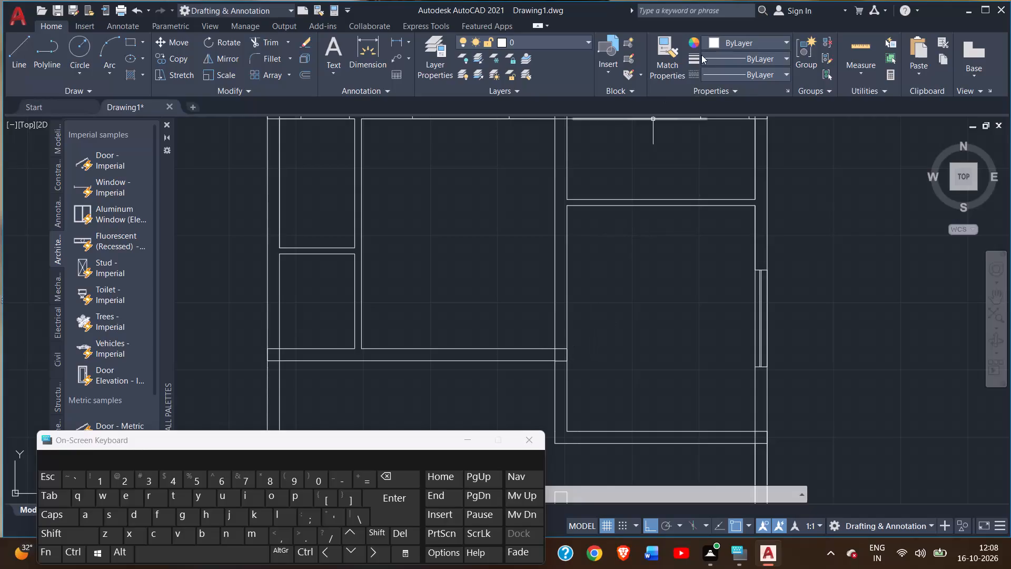
# Examine the floor plan's walls and window openings from the upper rooms down to the lower-right room's bottom wall.
pyautogui.scroll(-1, 680, 190)
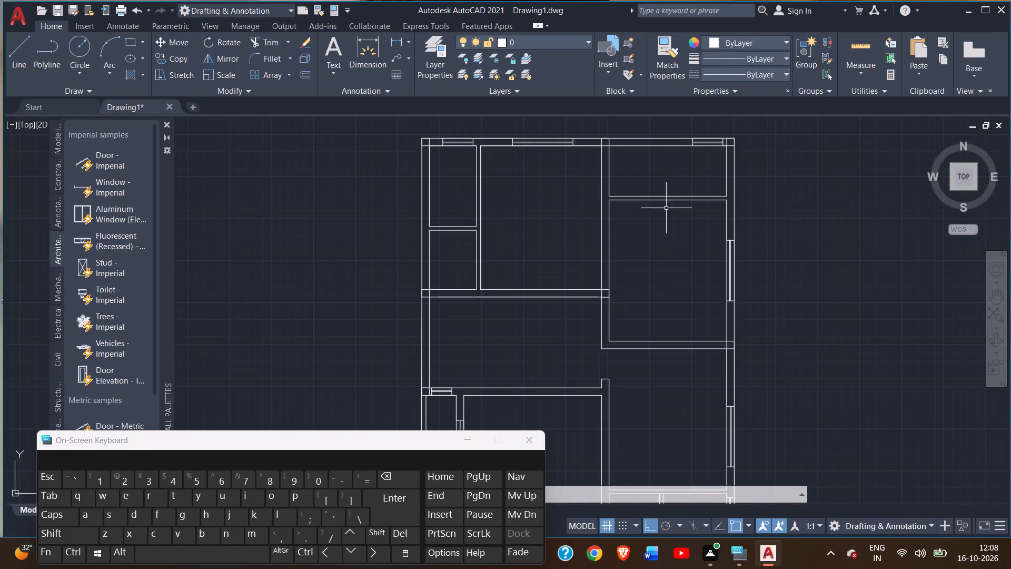
pyautogui.moveTo(649, 247); pyautogui.dragTo(618, 237, button='middle')
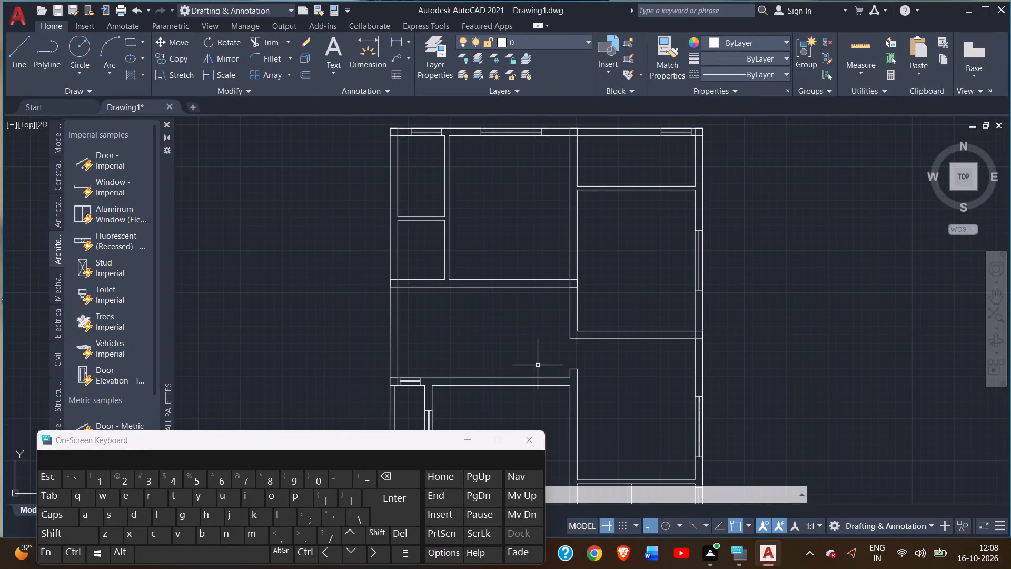
pyautogui.moveTo(610, 303); pyautogui.dragTo(588, 303, button='middle')
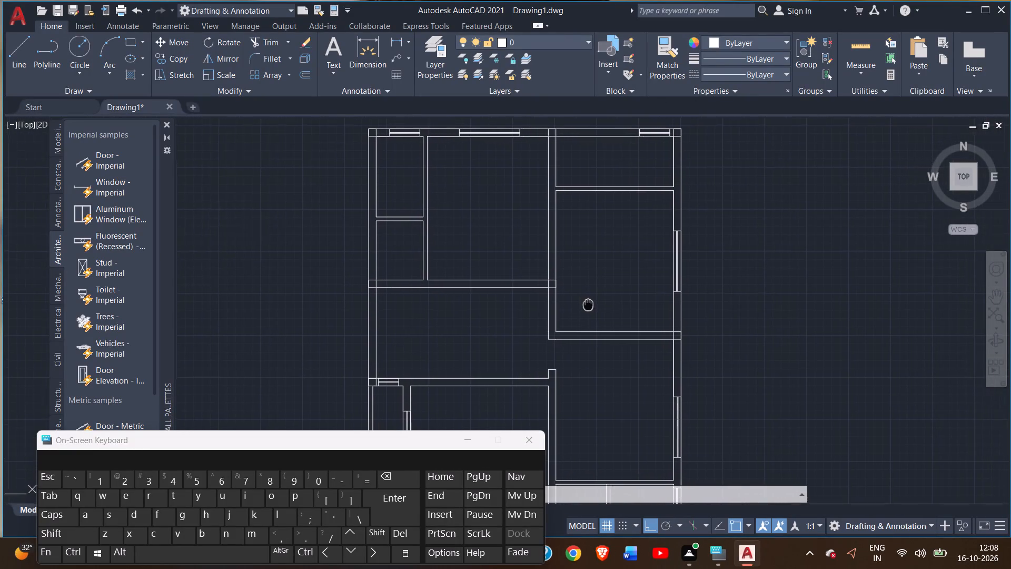
pyautogui.moveTo(588, 303); pyautogui.dragTo(586, 306, button='middle')
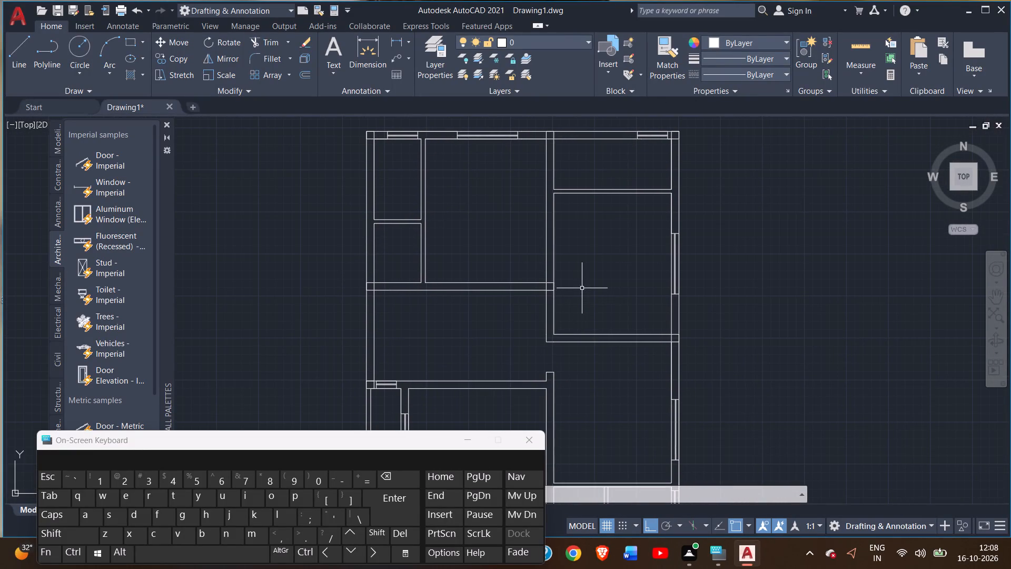
pyautogui.moveTo(591, 294); pyautogui.dragTo(607, 295, button='middle')
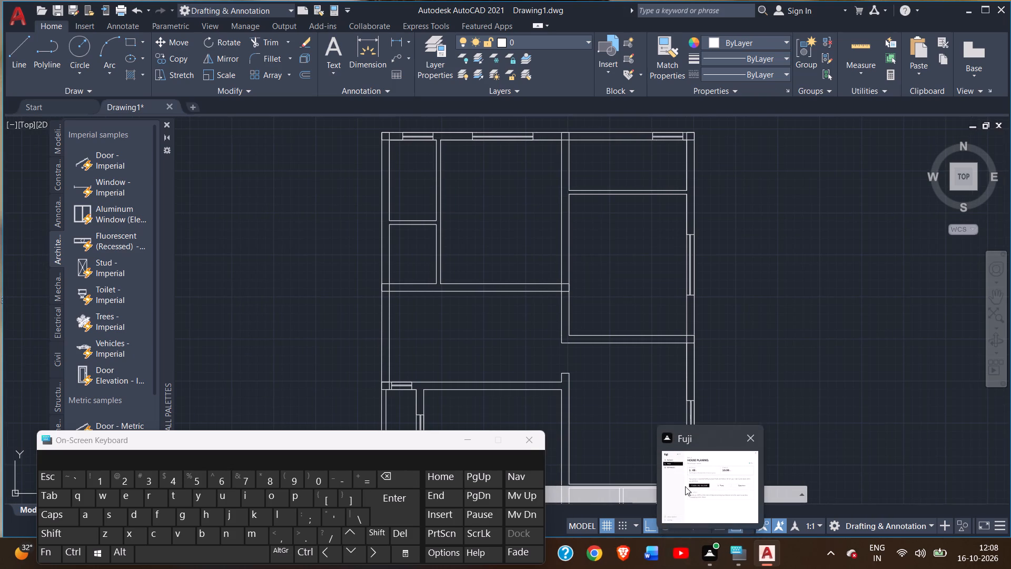
pyautogui.moveTo(594, 354); pyautogui.dragTo(622, 379, button='middle')
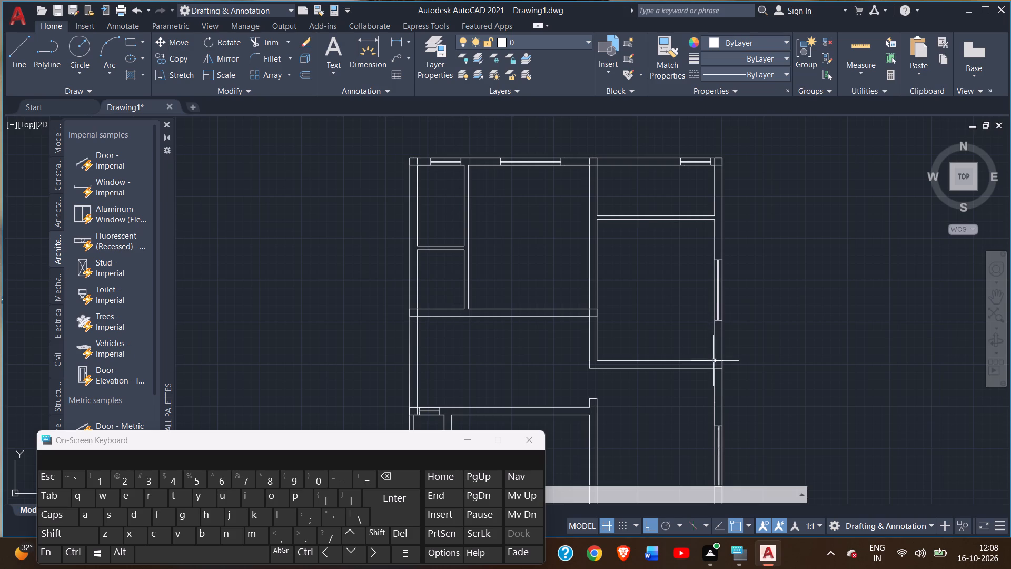
pyautogui.moveTo(717, 367); pyautogui.dragTo(717, 318, button='middle')
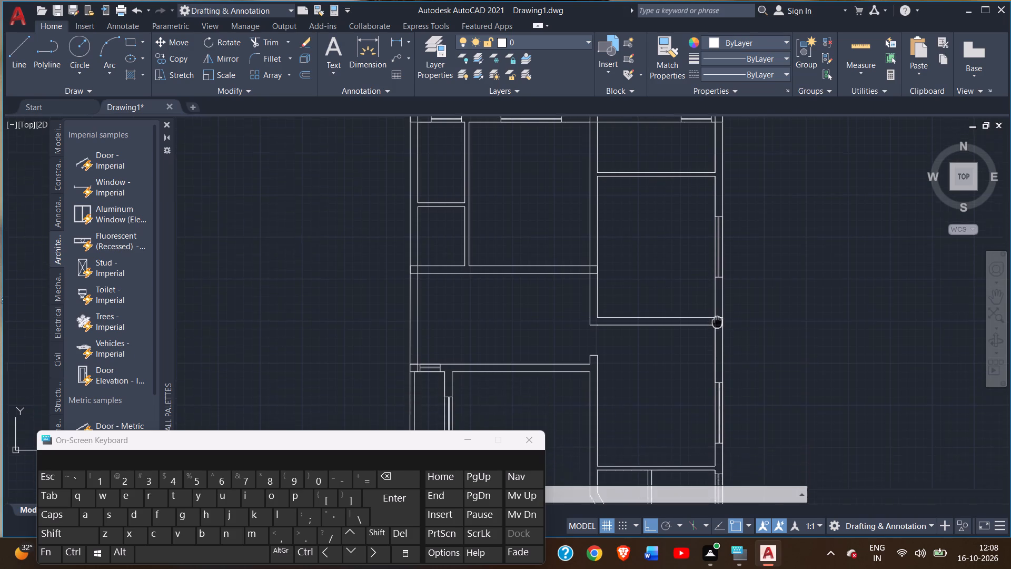
pyautogui.moveTo(717, 318); pyautogui.dragTo(717, 299, button='middle')
pyautogui.middleClick(717, 299)
pyautogui.moveTo(720, 367); pyautogui.dragTo(715, 273, button='middle')
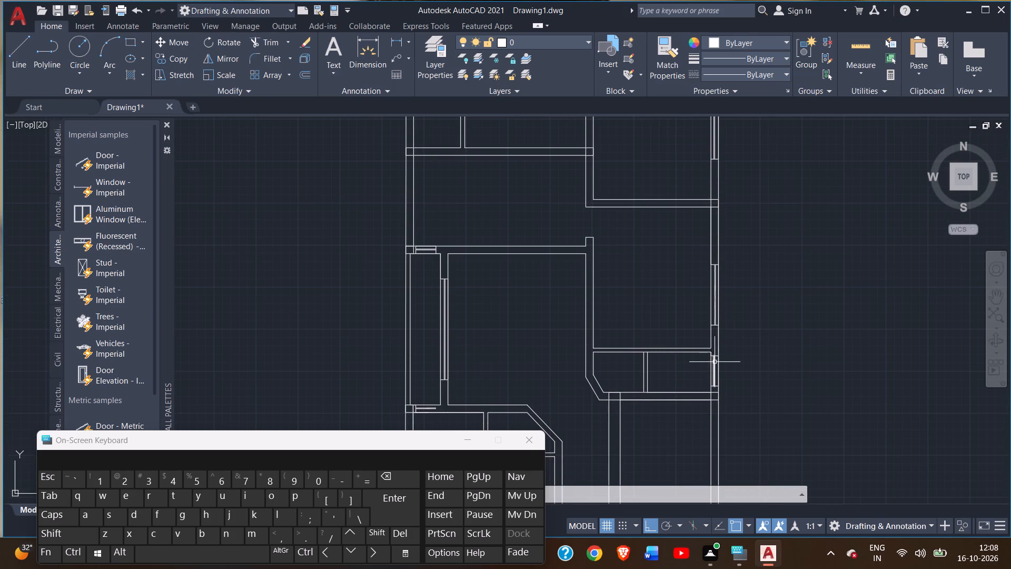
pyautogui.moveTo(715, 363); pyautogui.dragTo(715, 300, button='middle')
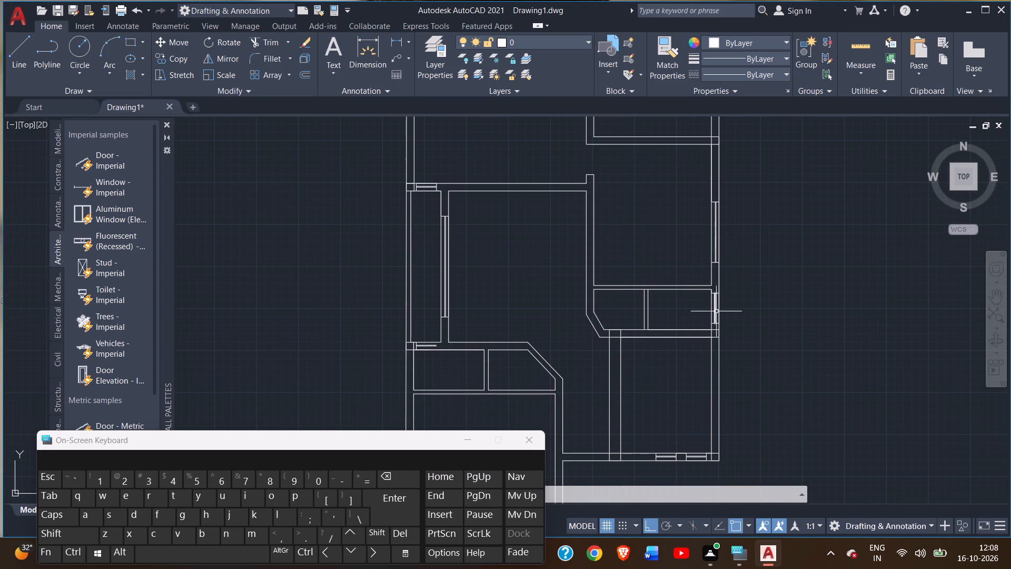
pyautogui.scroll(1, 716, 311)
pyautogui.scroll(-1, 716, 311)
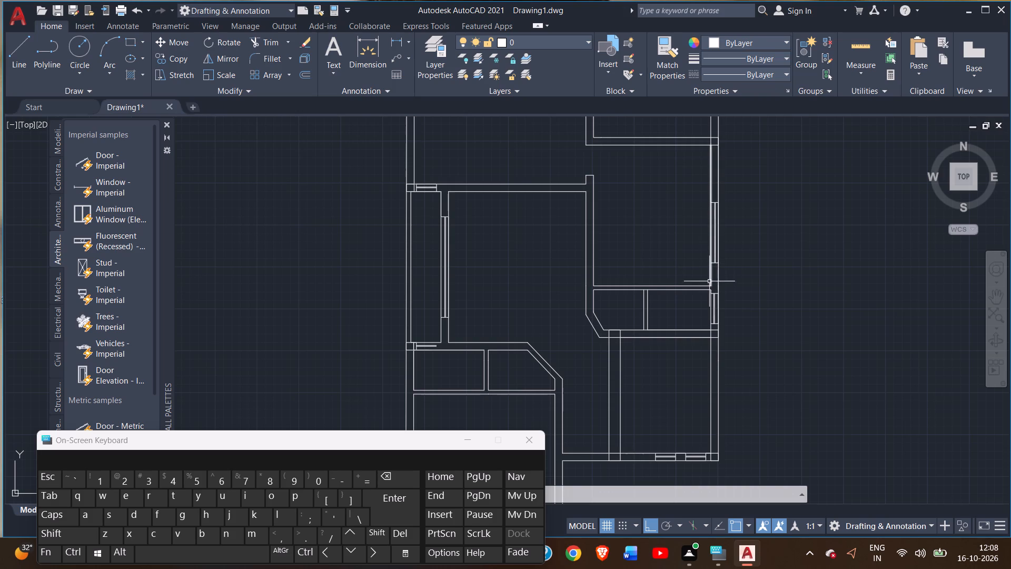
pyautogui.moveTo(710, 328); pyautogui.dragTo(707, 272, button='middle')
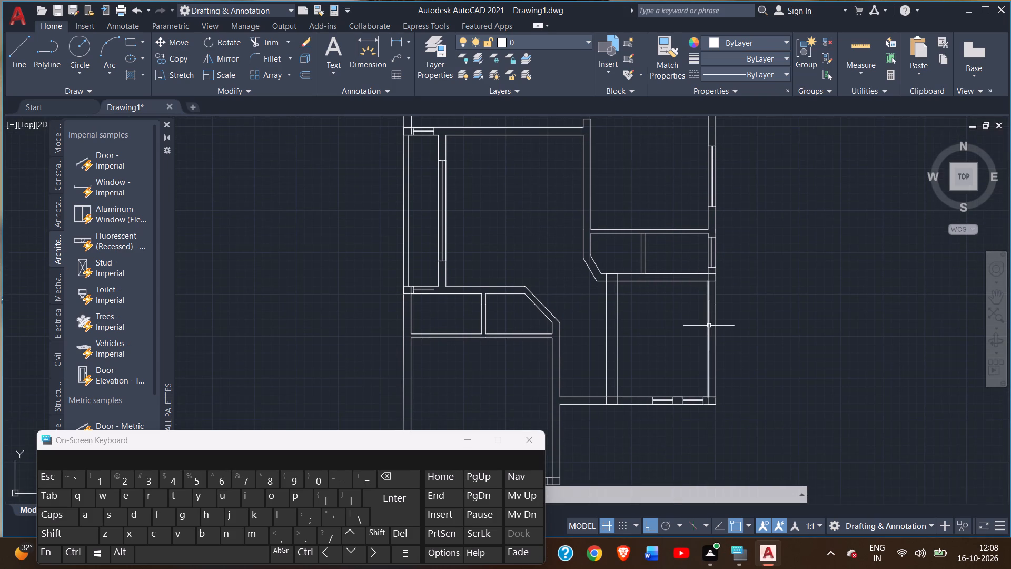
pyautogui.moveTo(708, 326); pyautogui.dragTo(710, 289, button='middle')
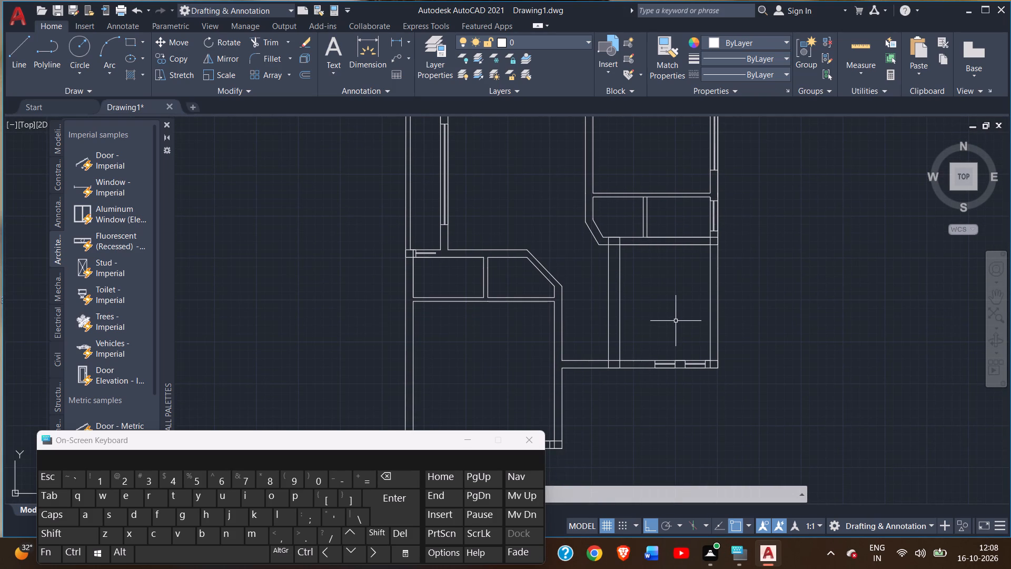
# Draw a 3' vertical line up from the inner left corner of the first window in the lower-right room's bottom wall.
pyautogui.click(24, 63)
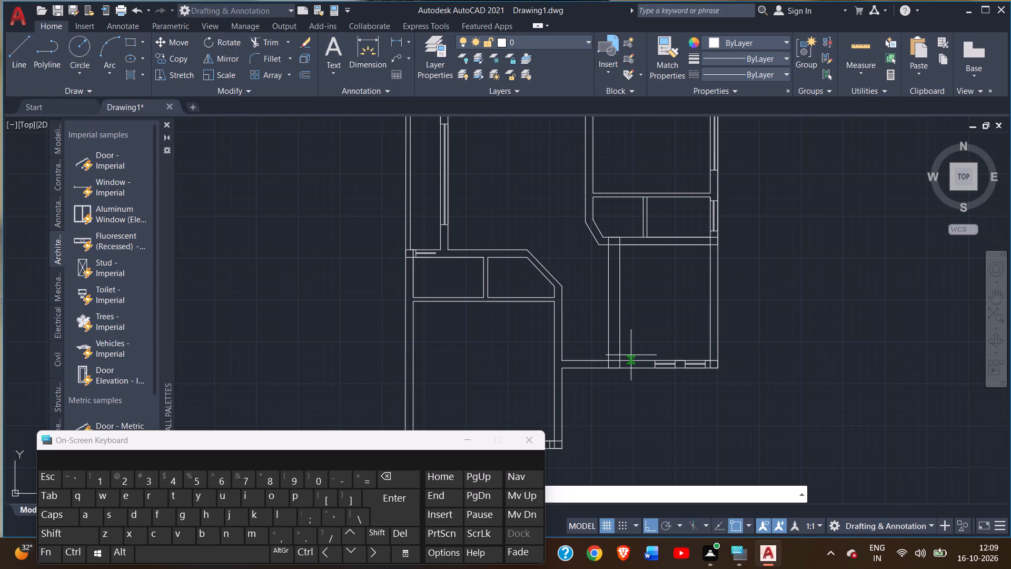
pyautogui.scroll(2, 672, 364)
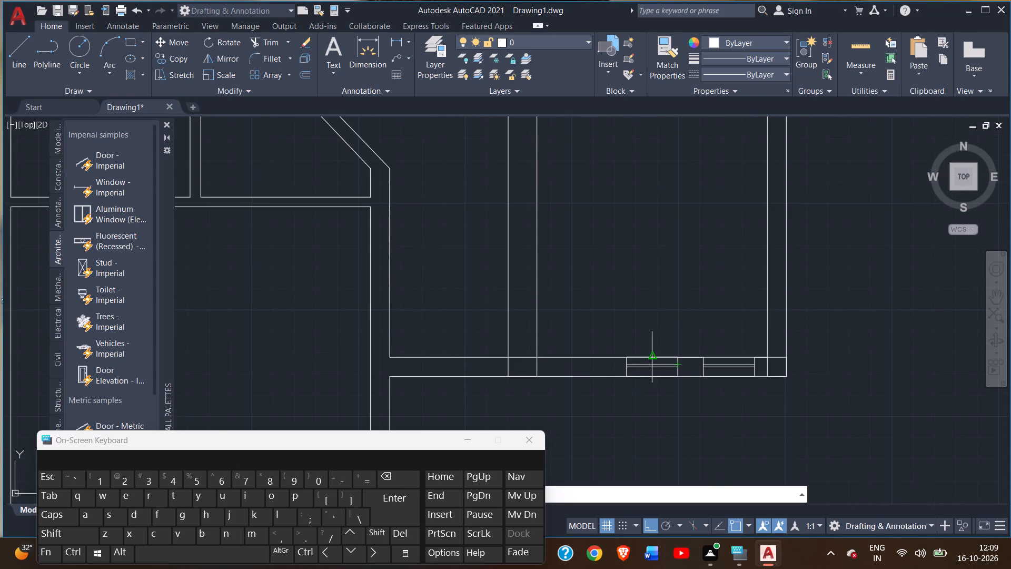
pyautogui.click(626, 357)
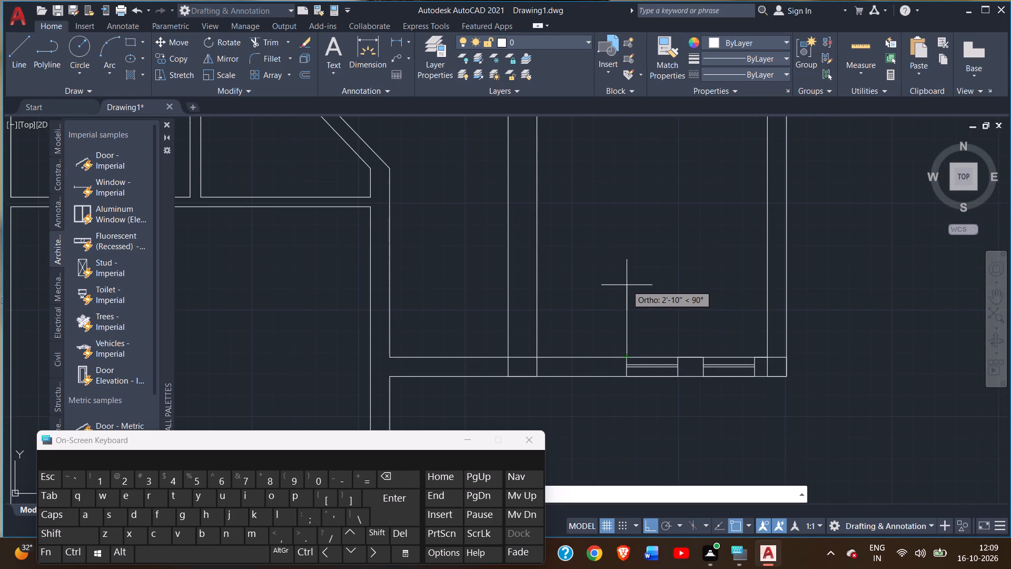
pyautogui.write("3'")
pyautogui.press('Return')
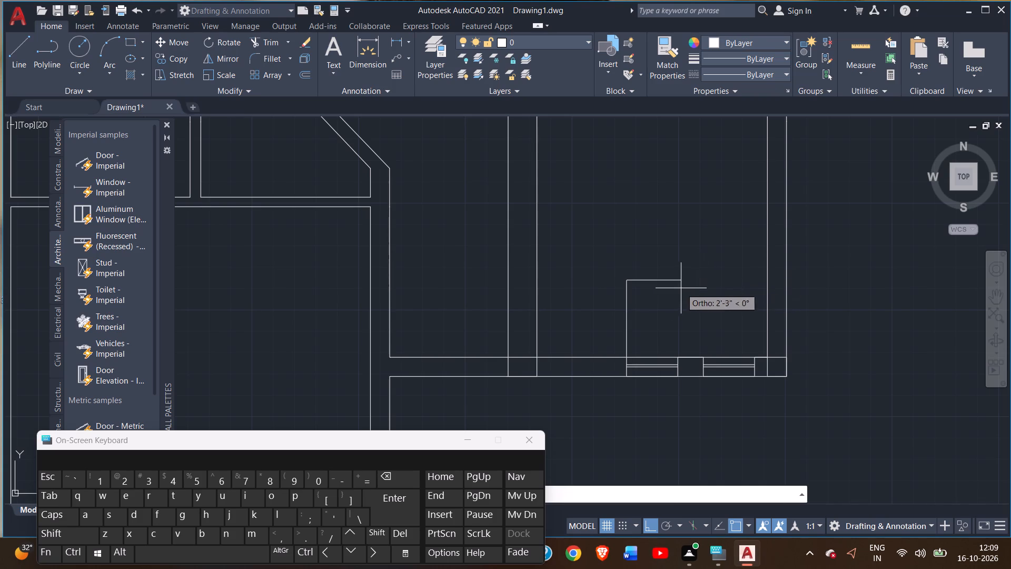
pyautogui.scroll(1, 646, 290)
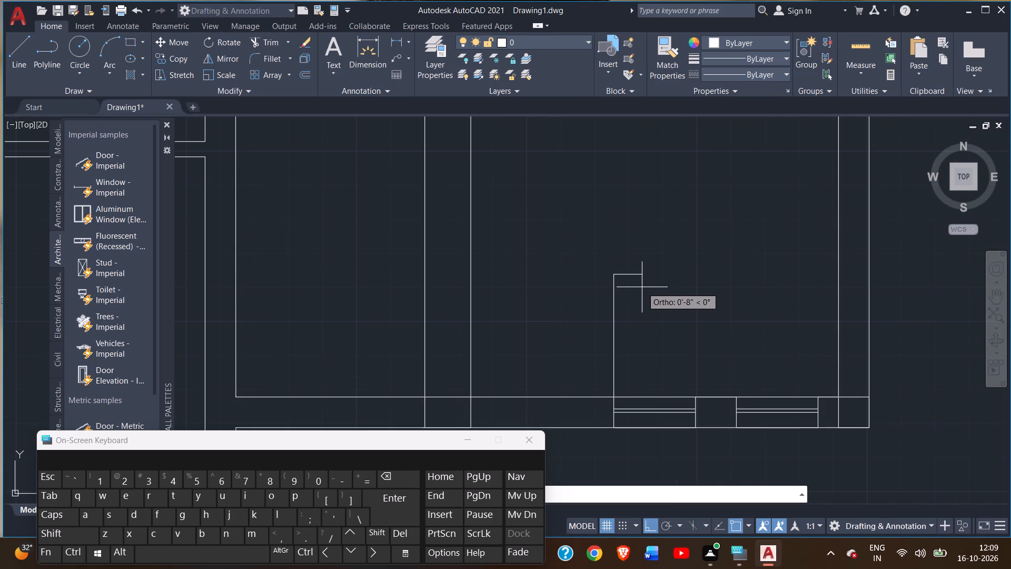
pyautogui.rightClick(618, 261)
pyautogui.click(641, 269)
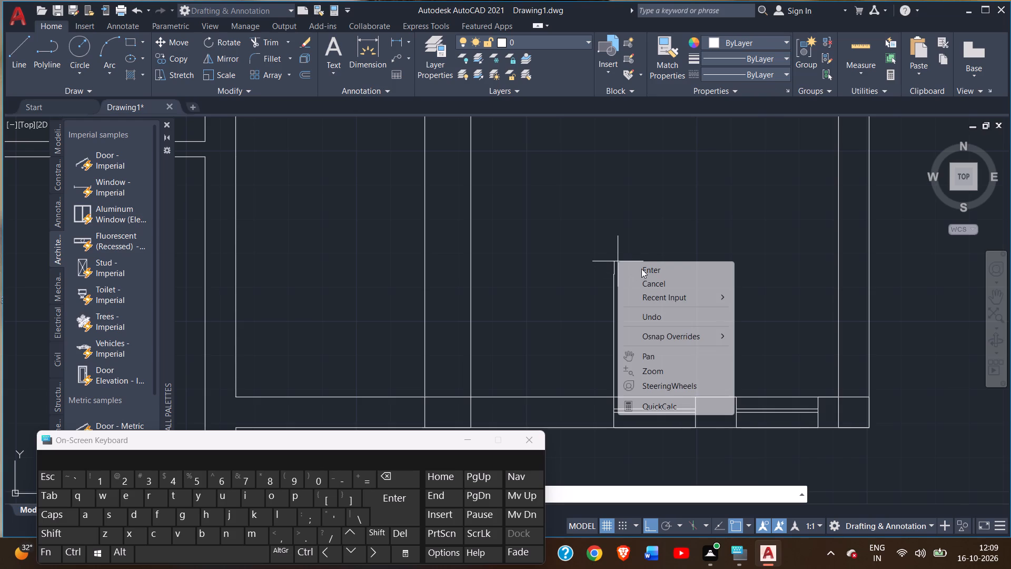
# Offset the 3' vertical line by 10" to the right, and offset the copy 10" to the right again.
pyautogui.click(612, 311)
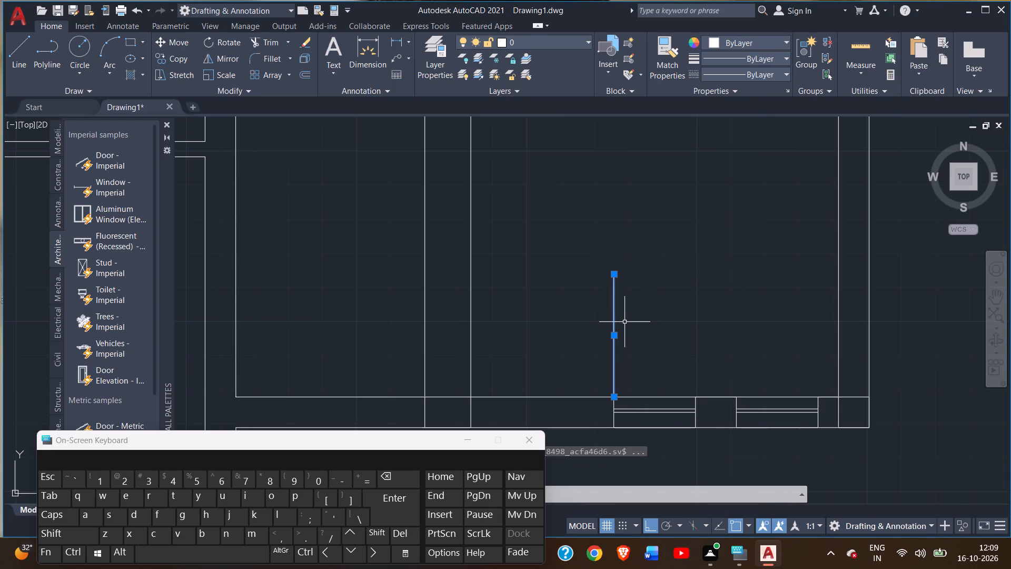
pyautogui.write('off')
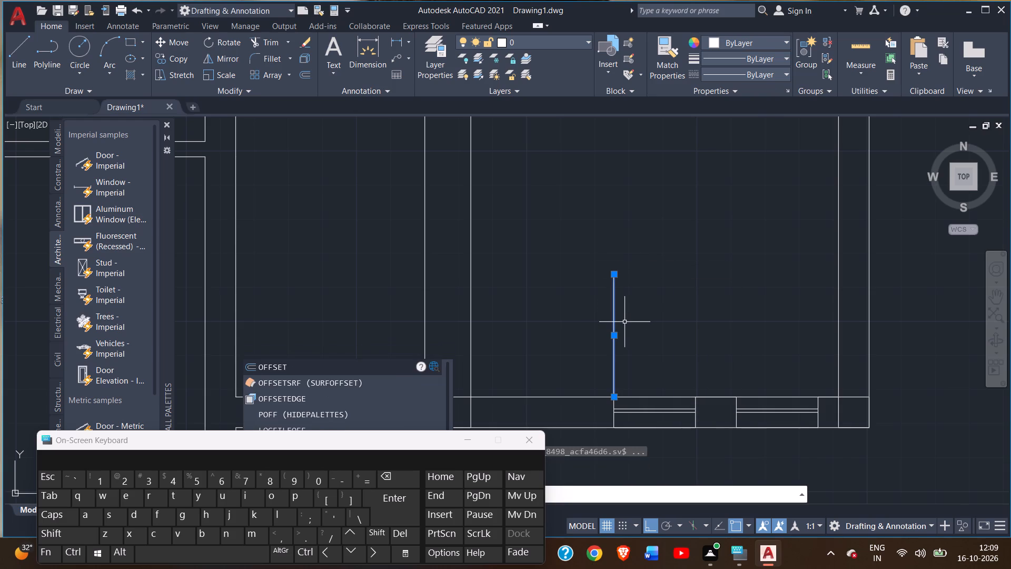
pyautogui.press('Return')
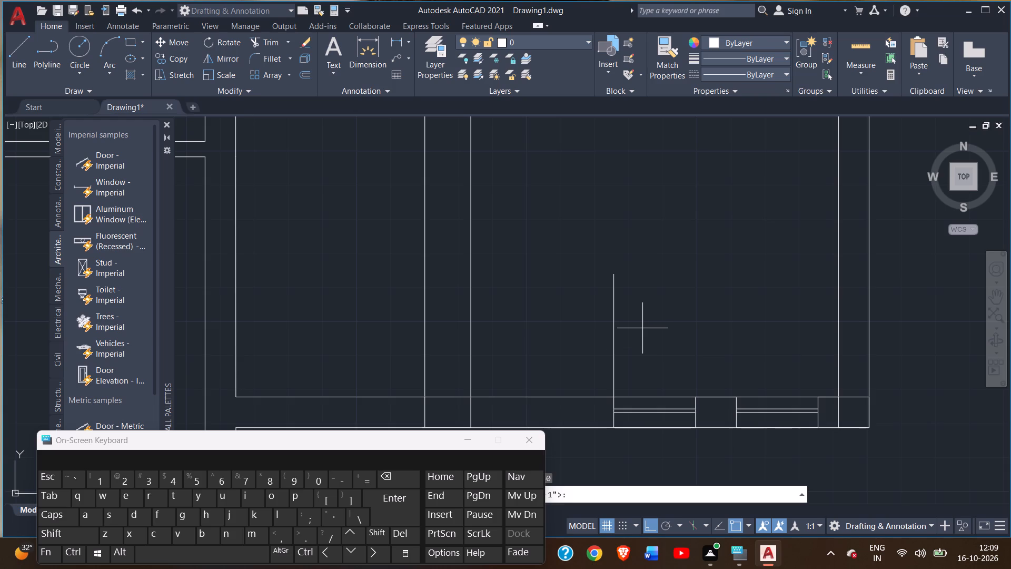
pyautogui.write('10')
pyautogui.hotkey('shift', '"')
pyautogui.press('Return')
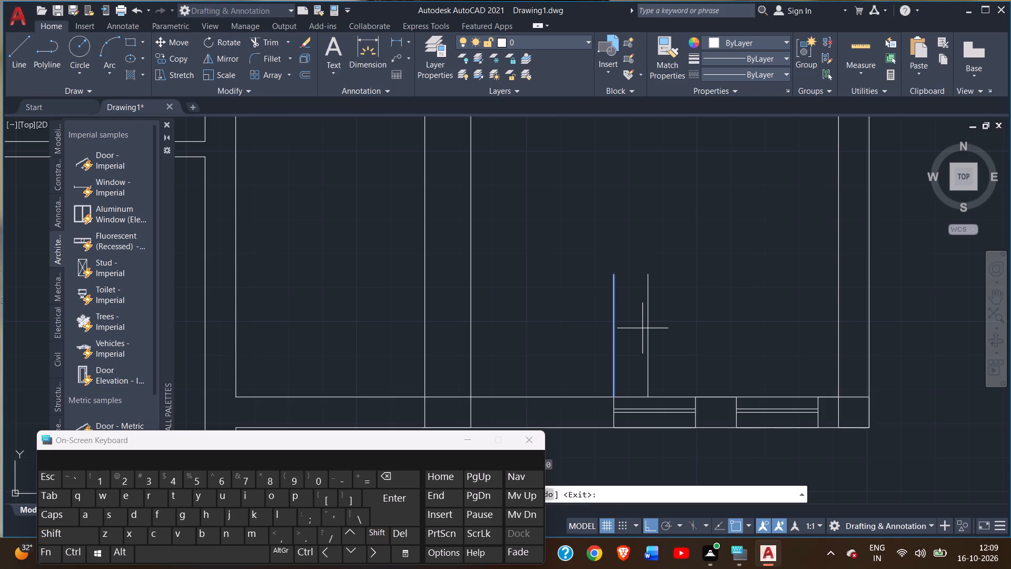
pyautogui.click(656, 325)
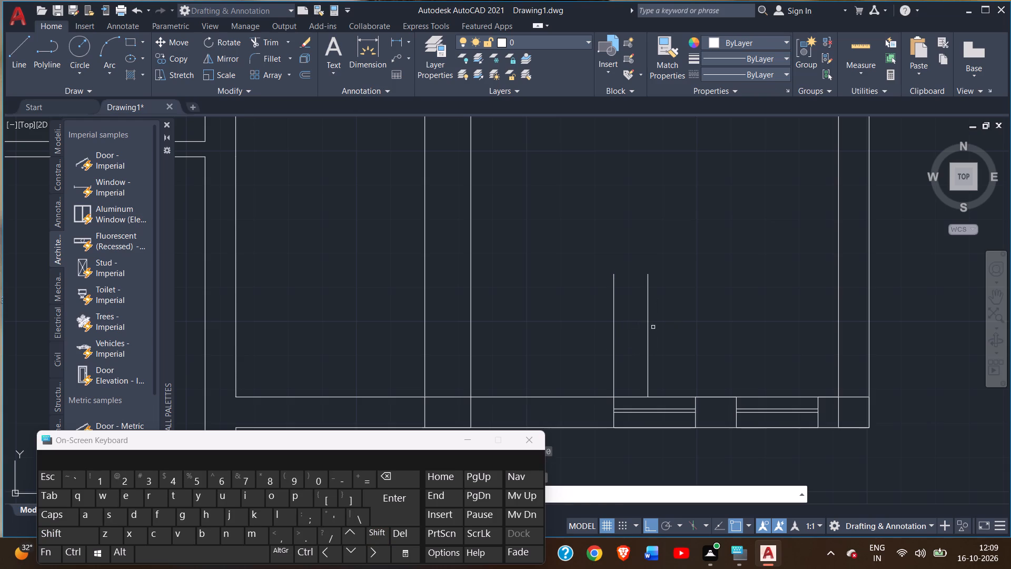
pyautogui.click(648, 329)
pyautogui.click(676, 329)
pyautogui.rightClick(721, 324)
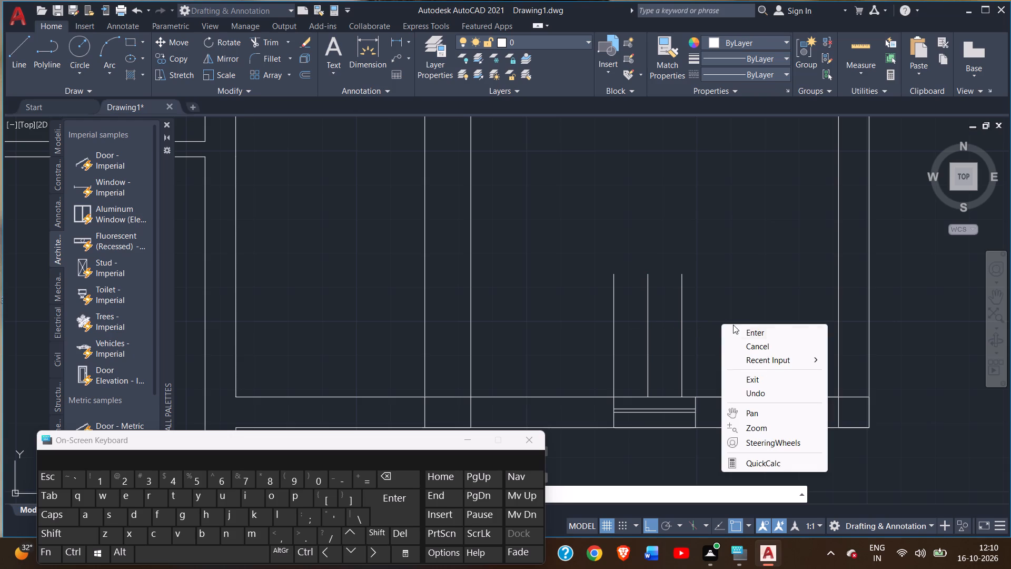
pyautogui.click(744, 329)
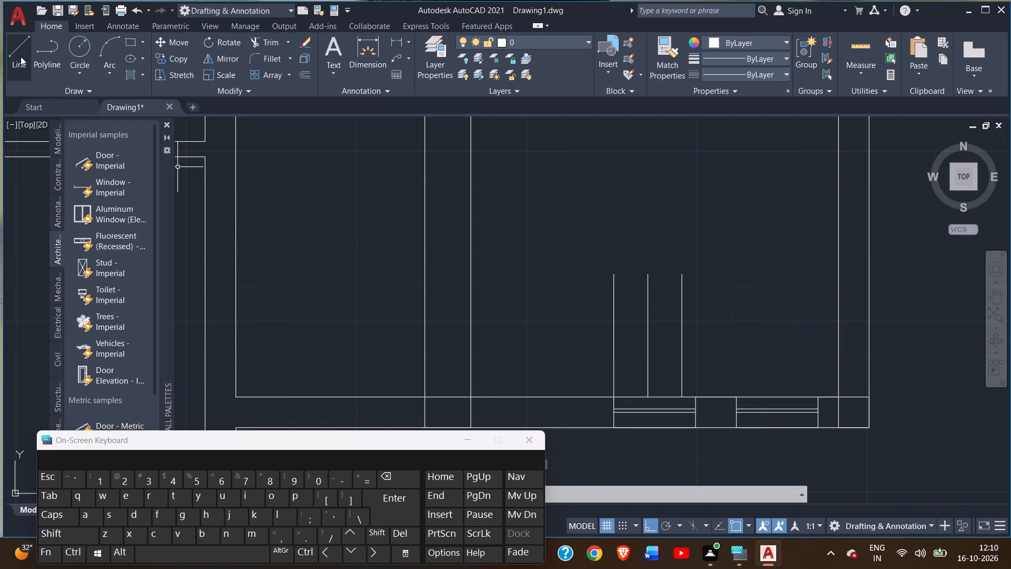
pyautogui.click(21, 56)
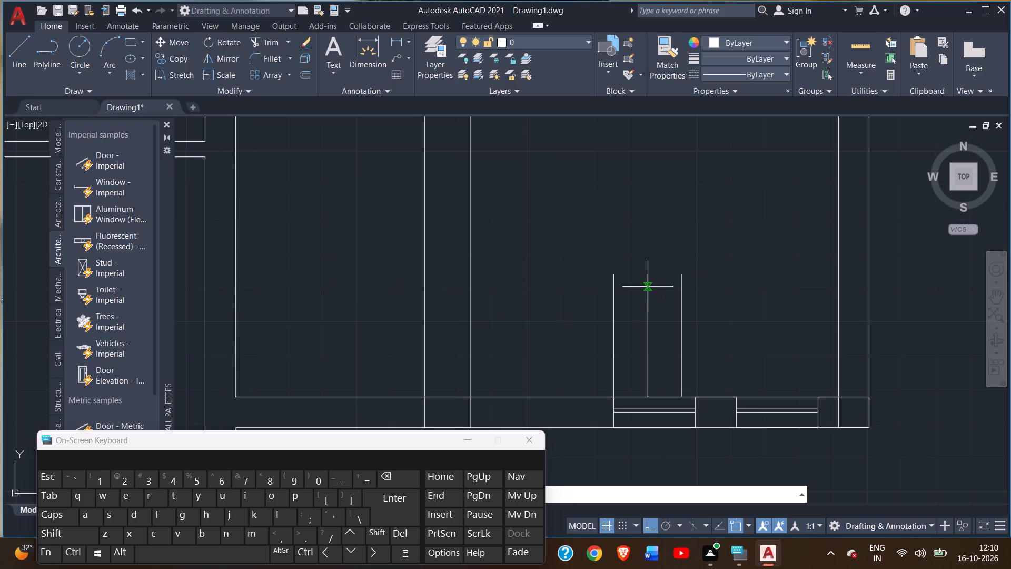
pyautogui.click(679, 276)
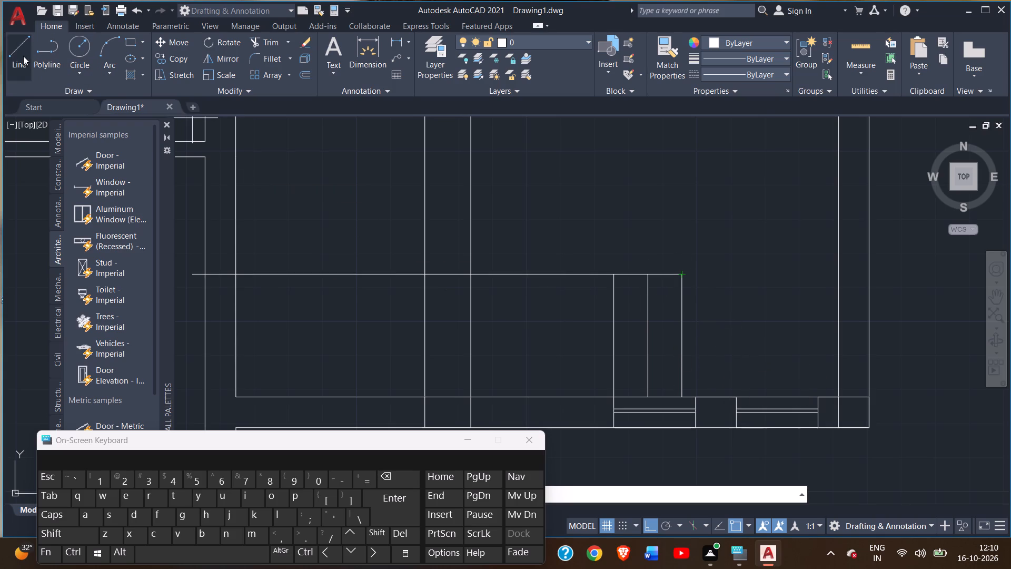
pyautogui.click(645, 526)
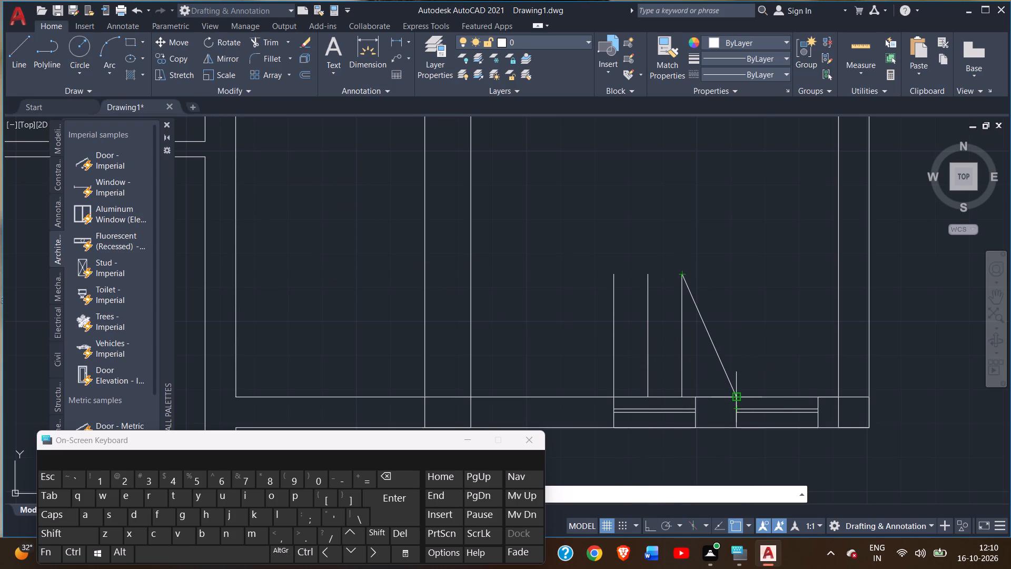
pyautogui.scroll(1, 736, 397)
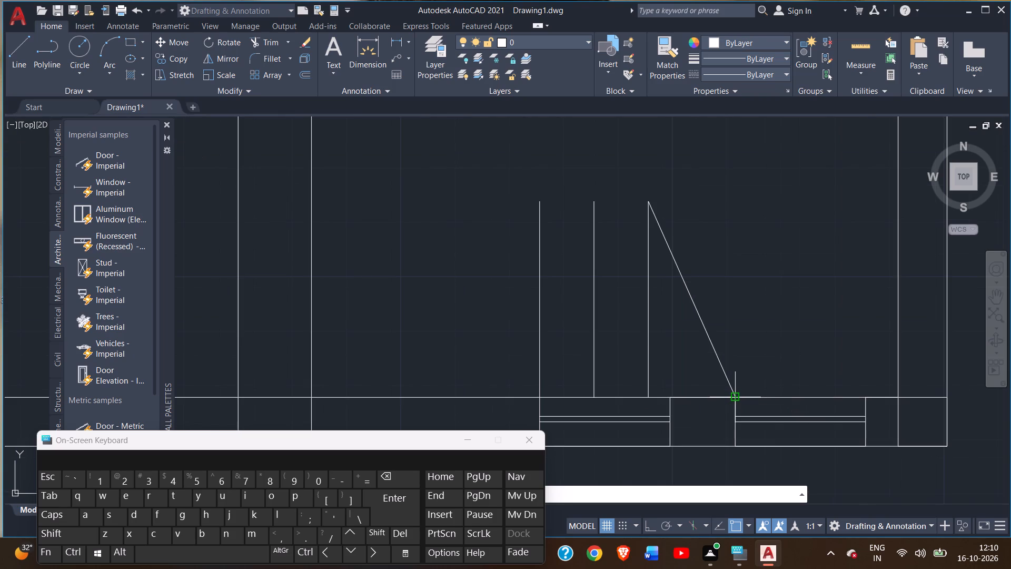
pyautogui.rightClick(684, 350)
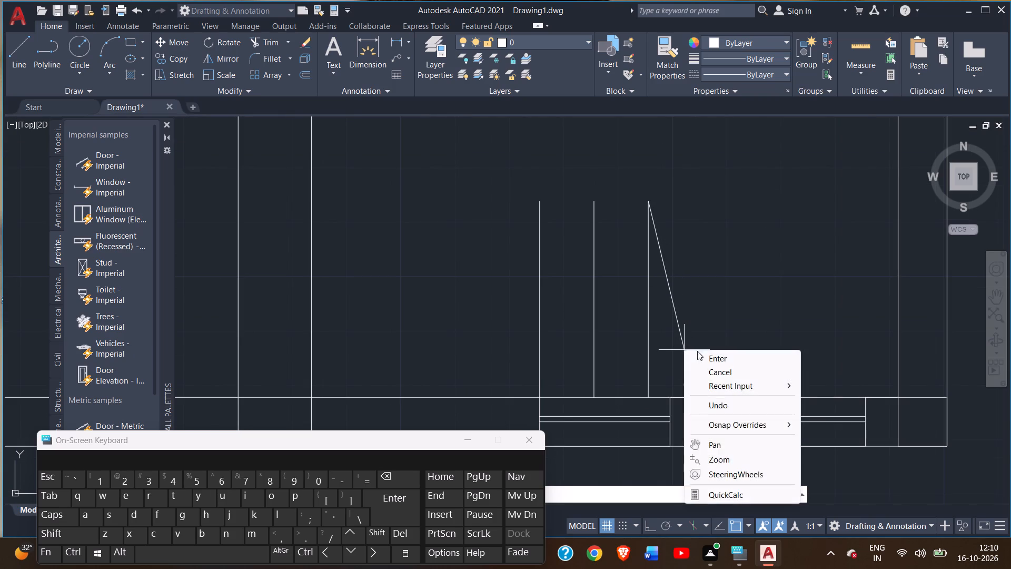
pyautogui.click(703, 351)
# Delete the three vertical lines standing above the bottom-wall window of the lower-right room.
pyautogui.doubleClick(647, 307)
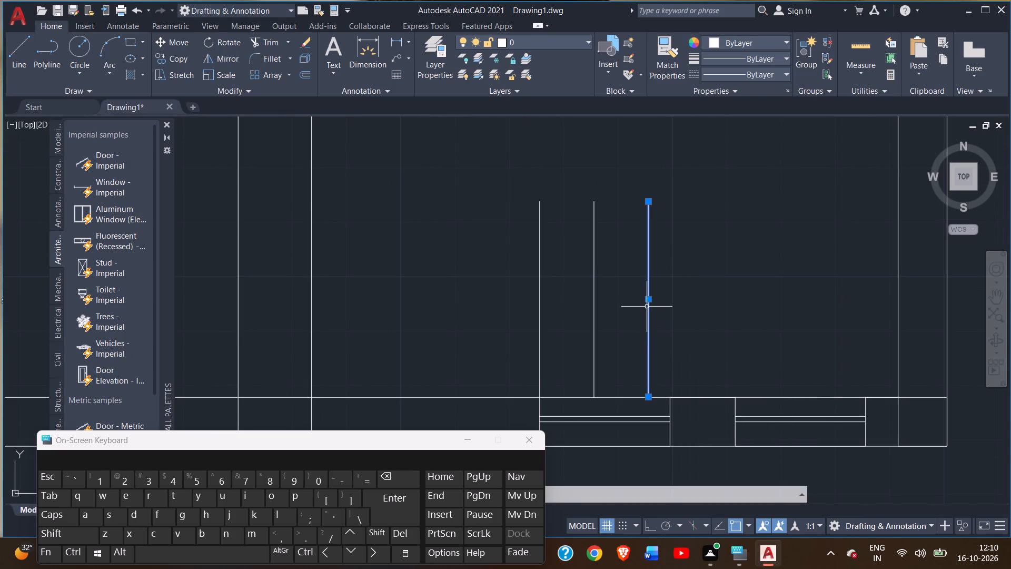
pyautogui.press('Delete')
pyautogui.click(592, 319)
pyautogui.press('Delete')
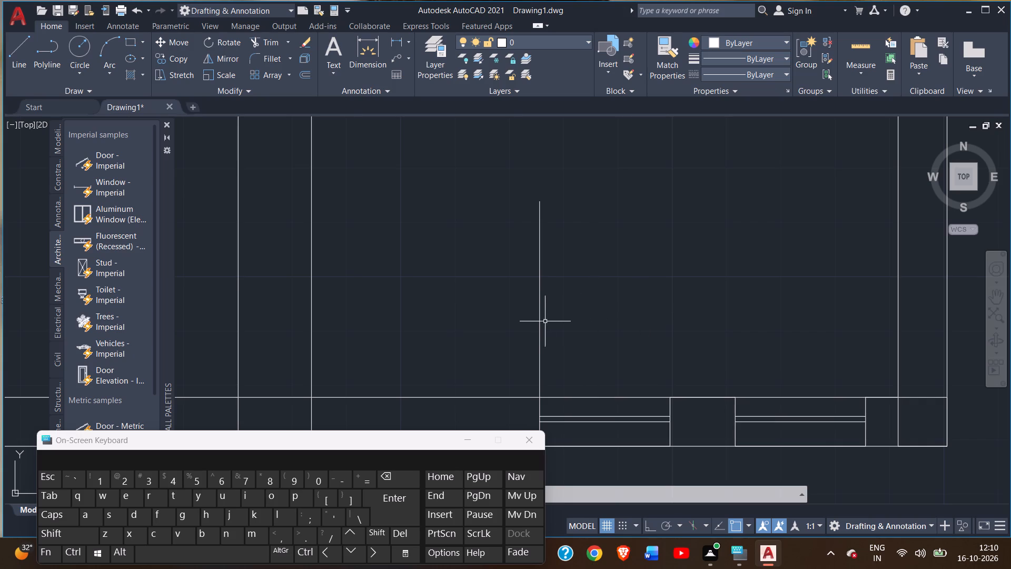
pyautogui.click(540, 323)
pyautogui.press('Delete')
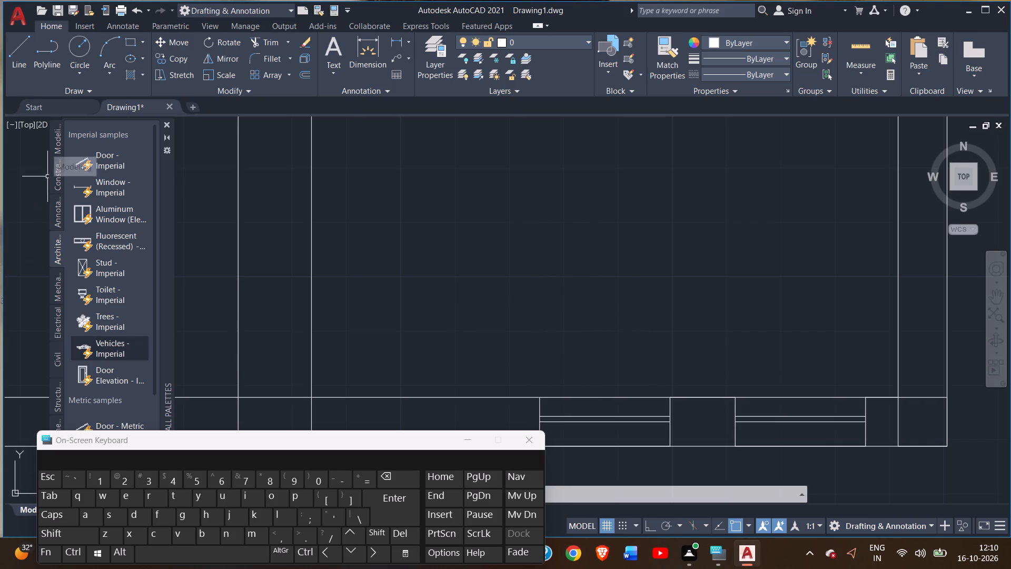
# Draw connected lines from the first bottom-wall window's inner right corner: 3' up, 10" left, and straight down to the wall's inner line.
pyautogui.click(19, 56)
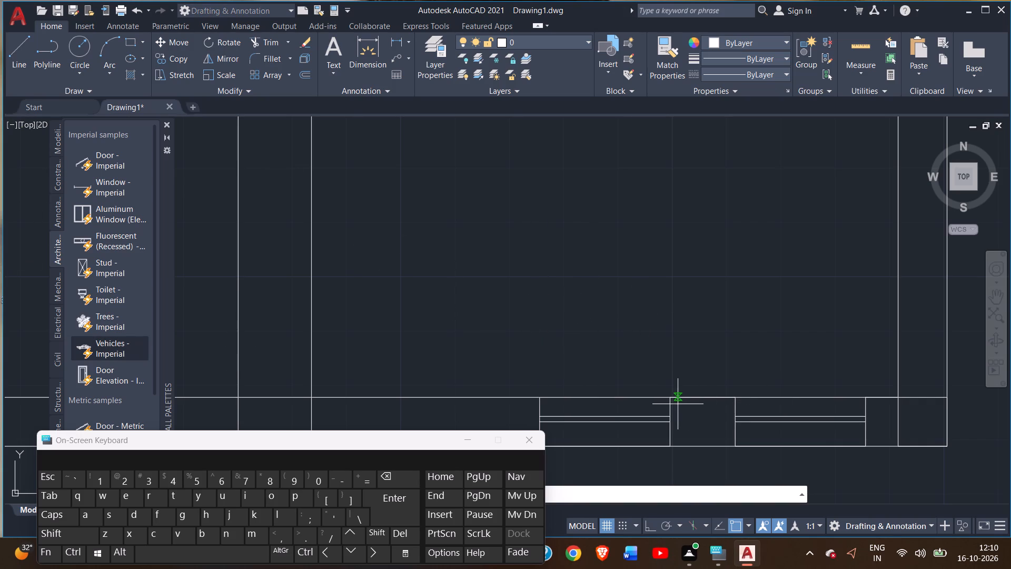
pyautogui.click(670, 400)
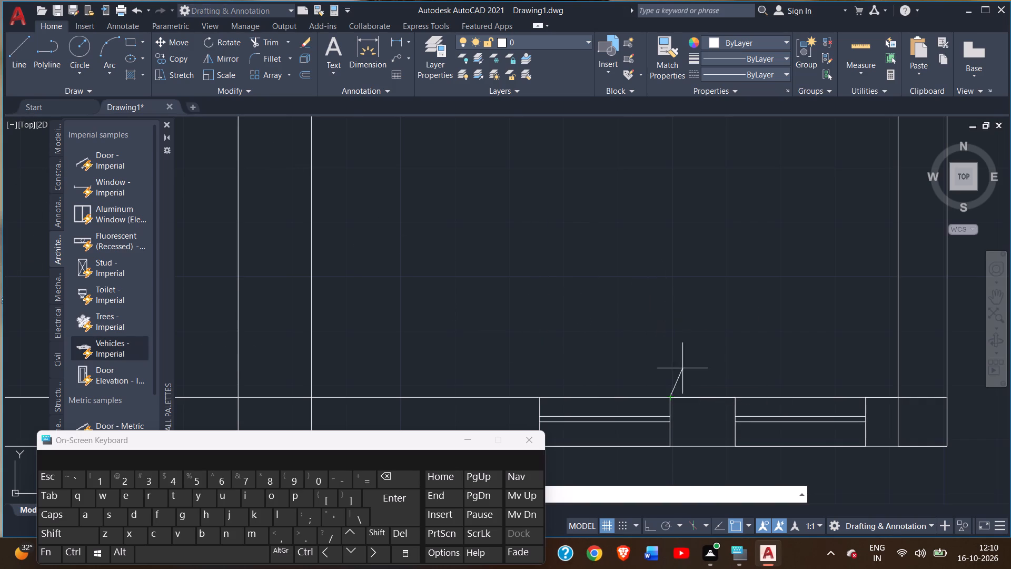
pyautogui.click(656, 527)
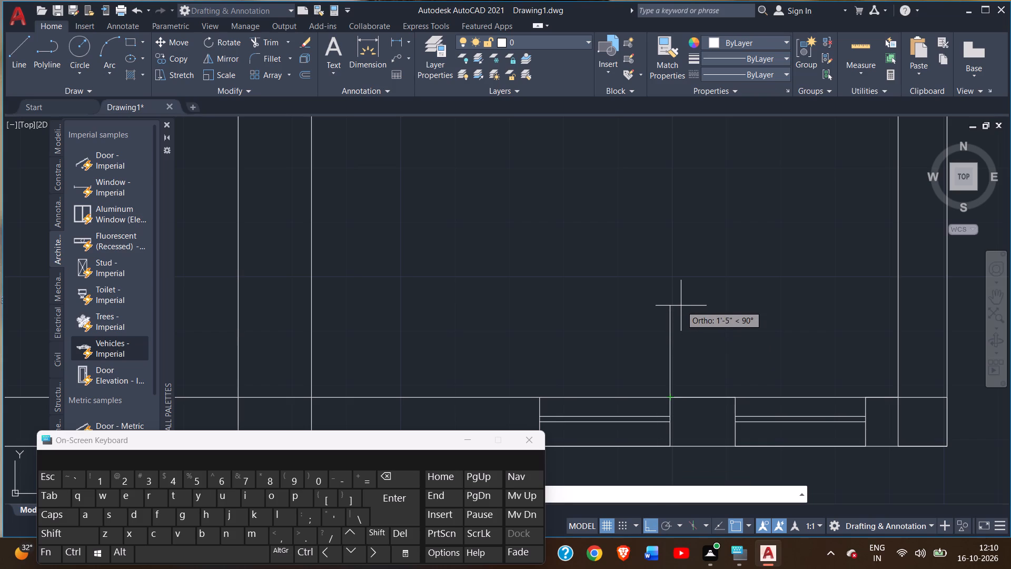
pyautogui.write("3'")
pyautogui.press('Return')
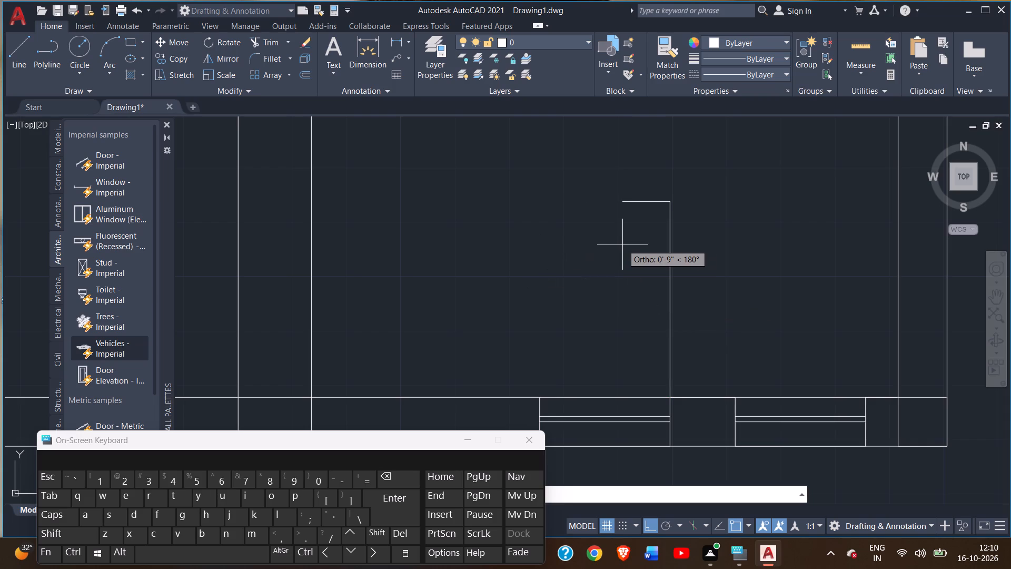
pyautogui.write('10')
pyautogui.hotkey('shift', '"')
pyautogui.press('Return')
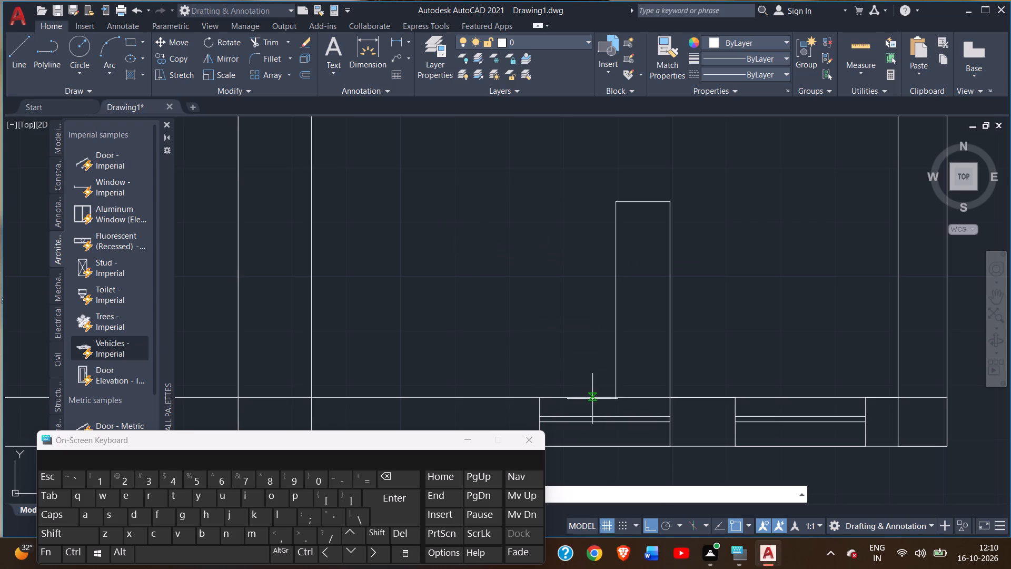
pyautogui.tripleClick(613, 399)
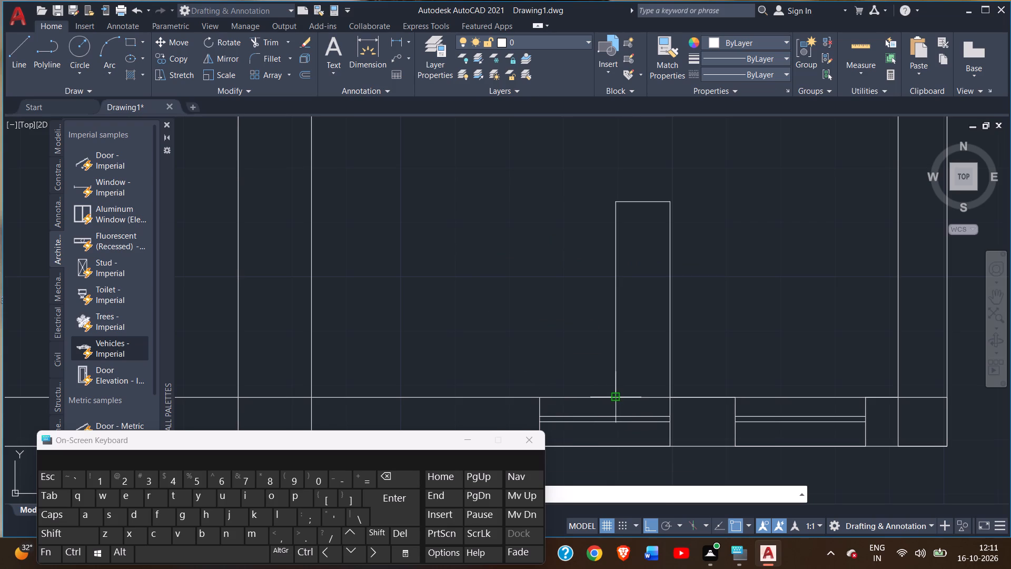
pyautogui.rightClick(612, 398)
pyautogui.click(662, 247)
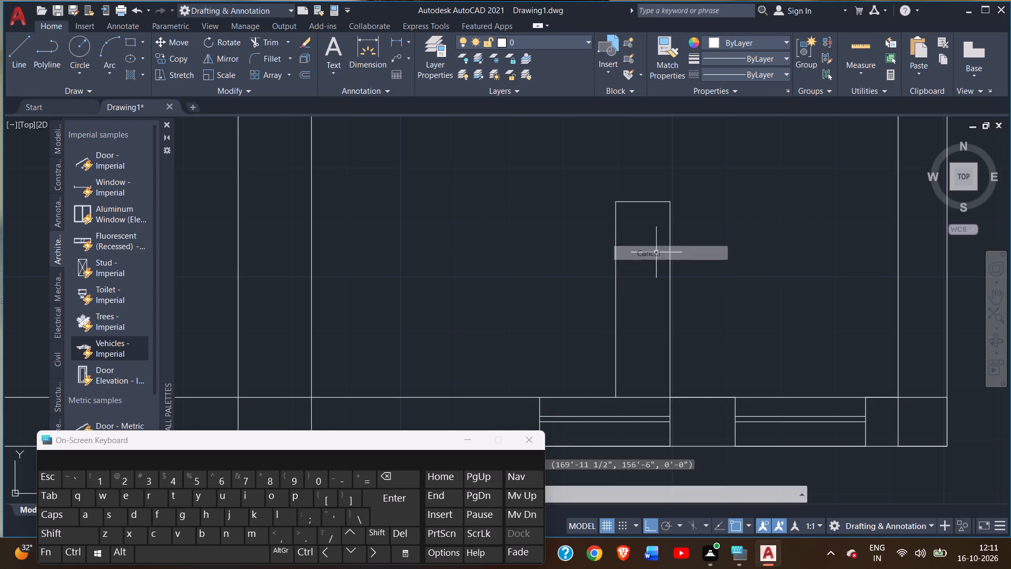
# Offset the left vertical line of the new outline by 10" to the left.
pyautogui.click(616, 305)
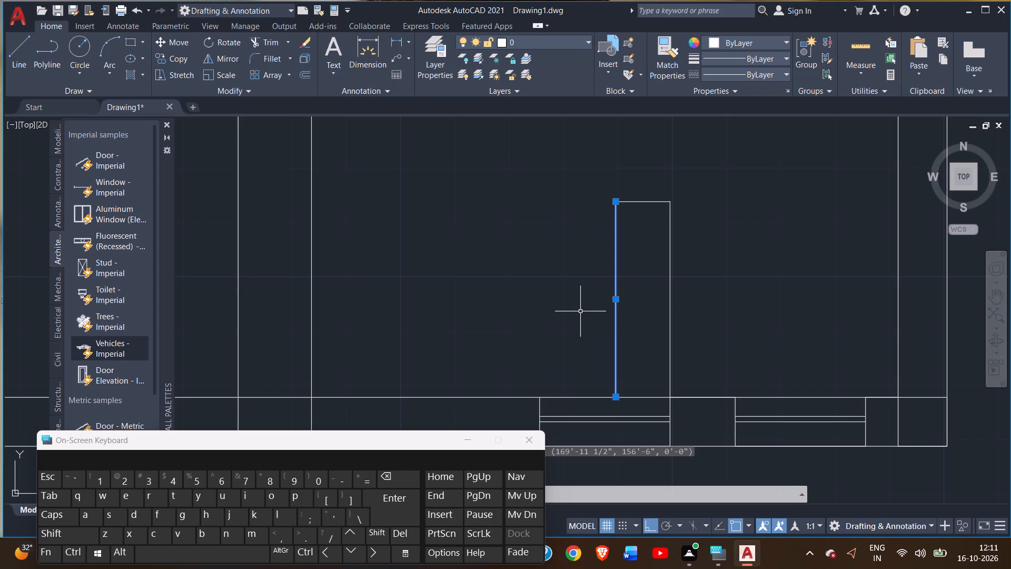
pyautogui.write('off')
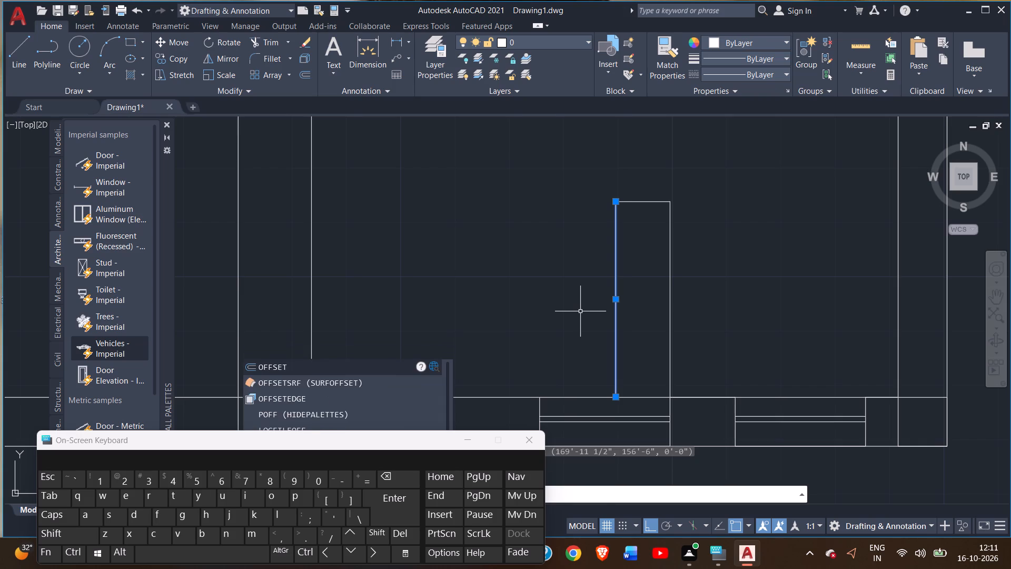
pyautogui.press('Return')
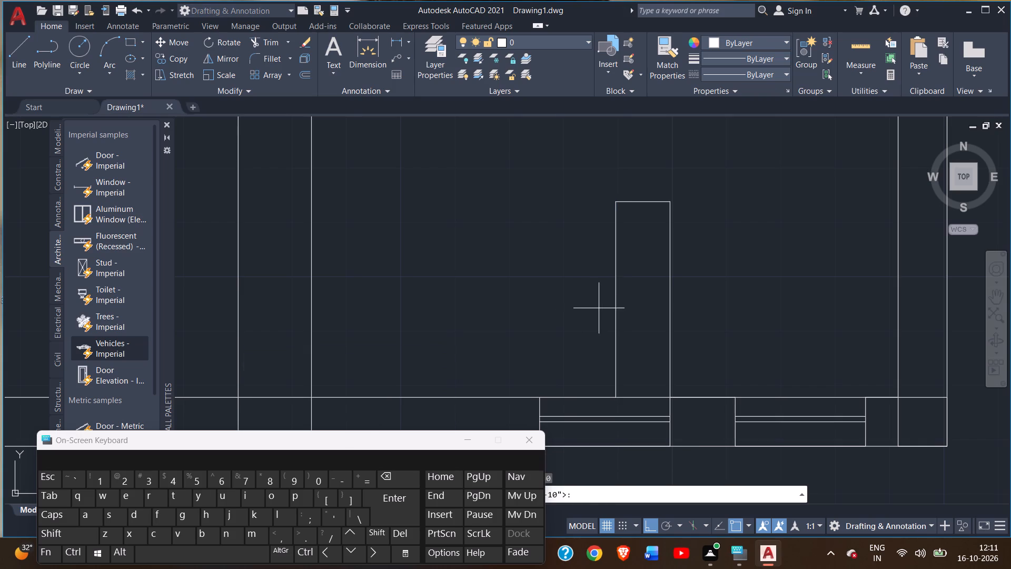
pyautogui.write('10')
pyautogui.hotkey('shift', '"')
pyautogui.press('Return')
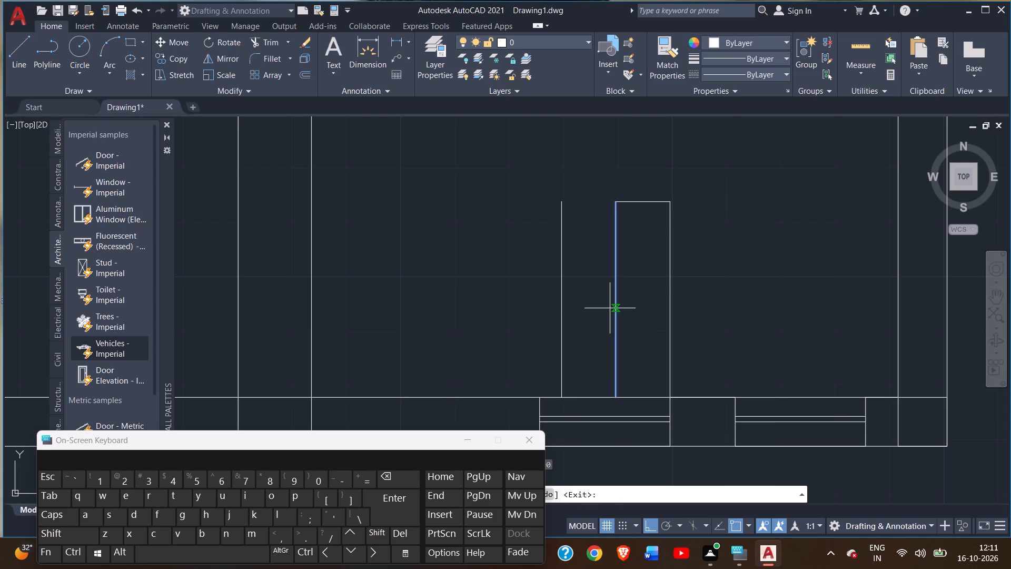
pyautogui.click(571, 309)
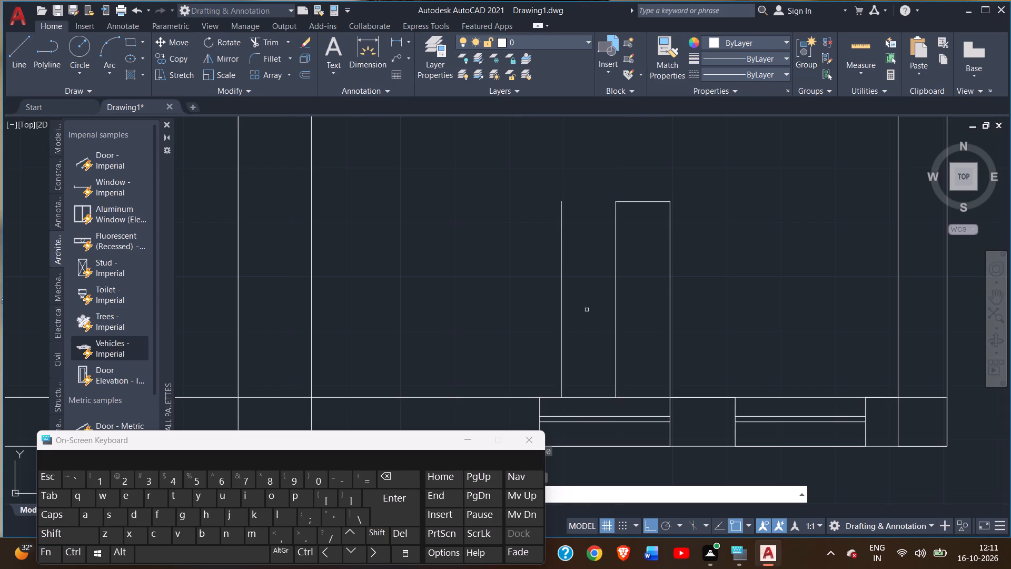
pyautogui.rightClick(587, 308)
pyautogui.click(601, 316)
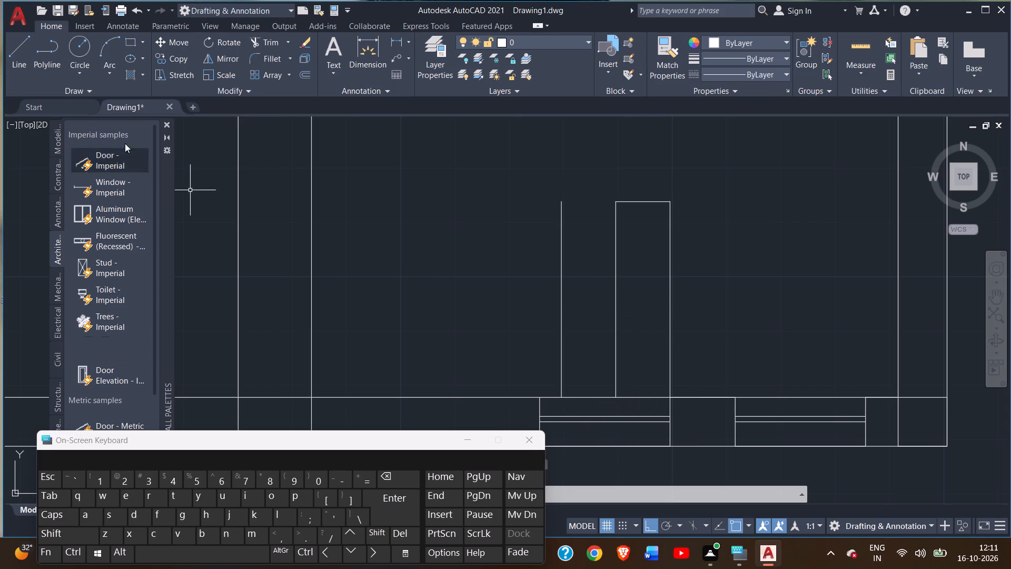
# Trim away the short horizontal line joining the tops of the two rightmost vertical lines.
pyautogui.click(276, 39)
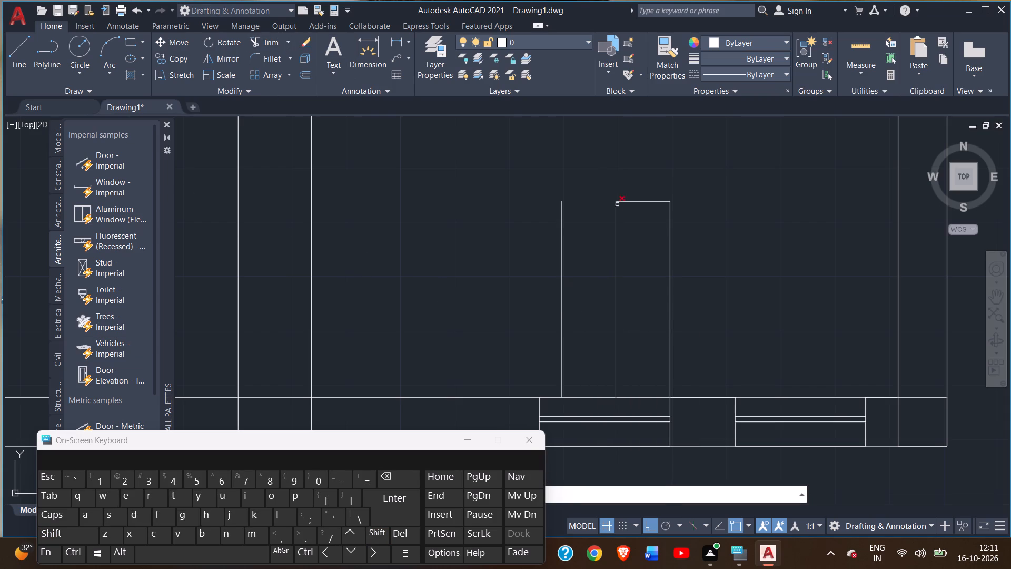
pyautogui.click(636, 202)
# Draw a diagonal line from the top of the rightmost 3' vertical line down to the wall's inner line above the second window.
pyautogui.click(16, 47)
pyautogui.moveTo(727, 263); pyautogui.dragTo(713, 262, button='middle')
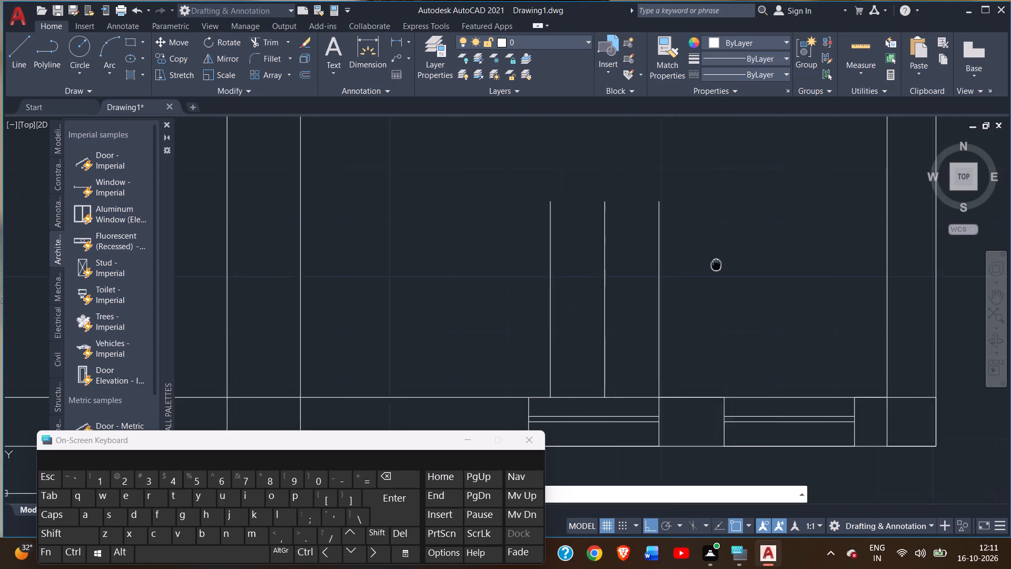
pyautogui.moveTo(713, 262); pyautogui.dragTo(561, 256, button='middle')
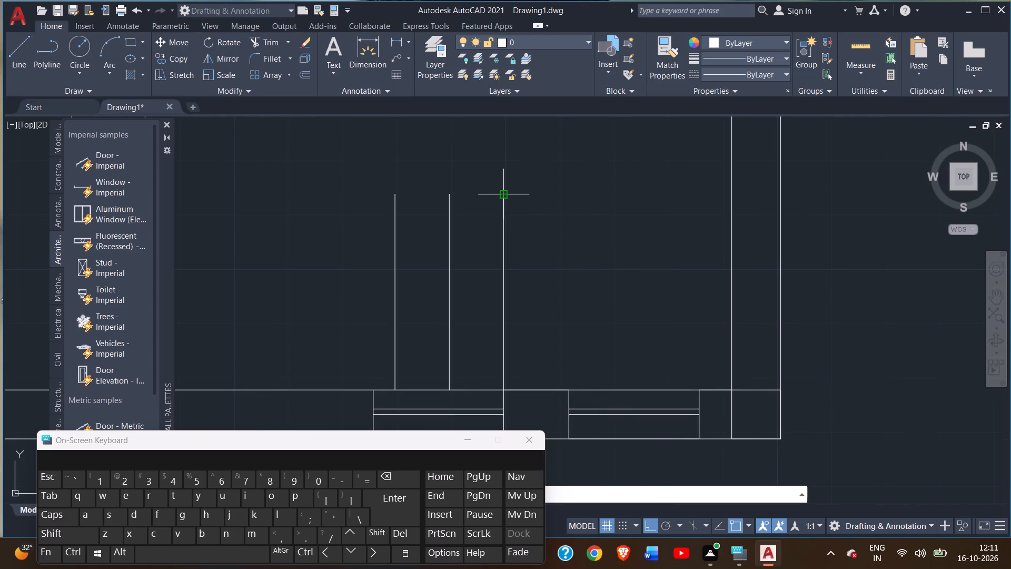
pyautogui.click(506, 195)
pyautogui.click(651, 529)
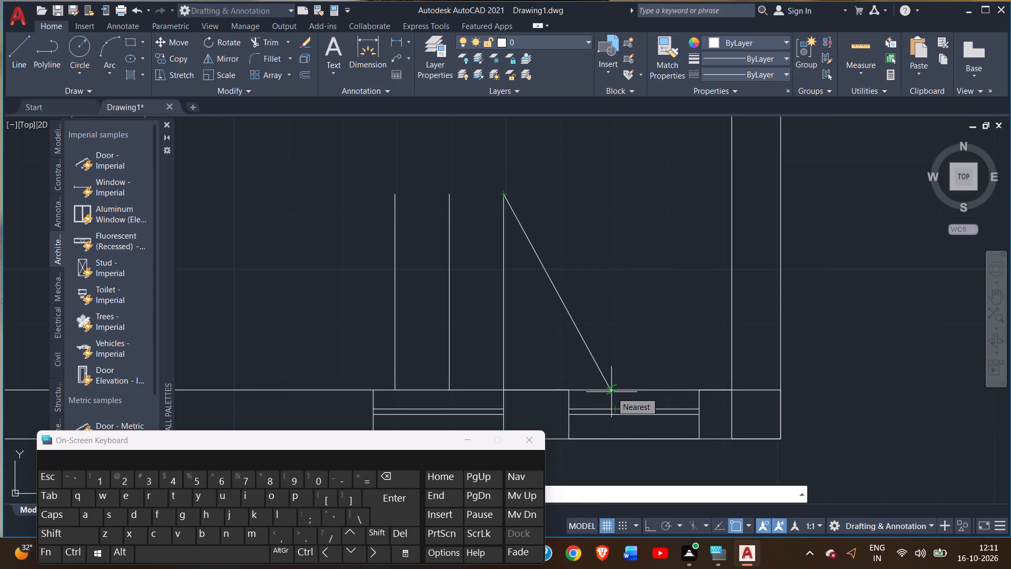
pyautogui.scroll(2, 611, 392)
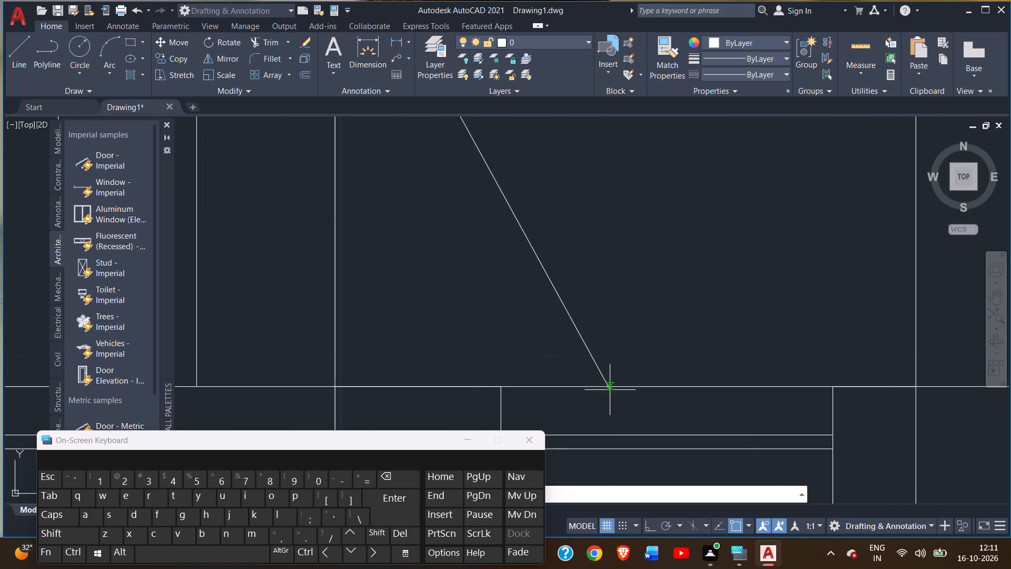
pyautogui.click(610, 387)
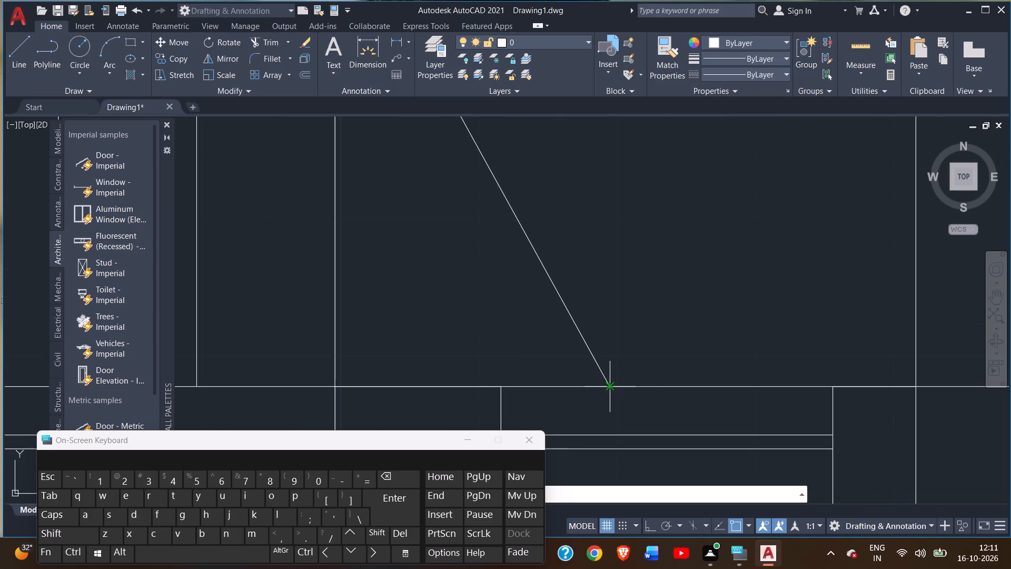
pyautogui.rightClick(637, 352)
pyautogui.click(659, 360)
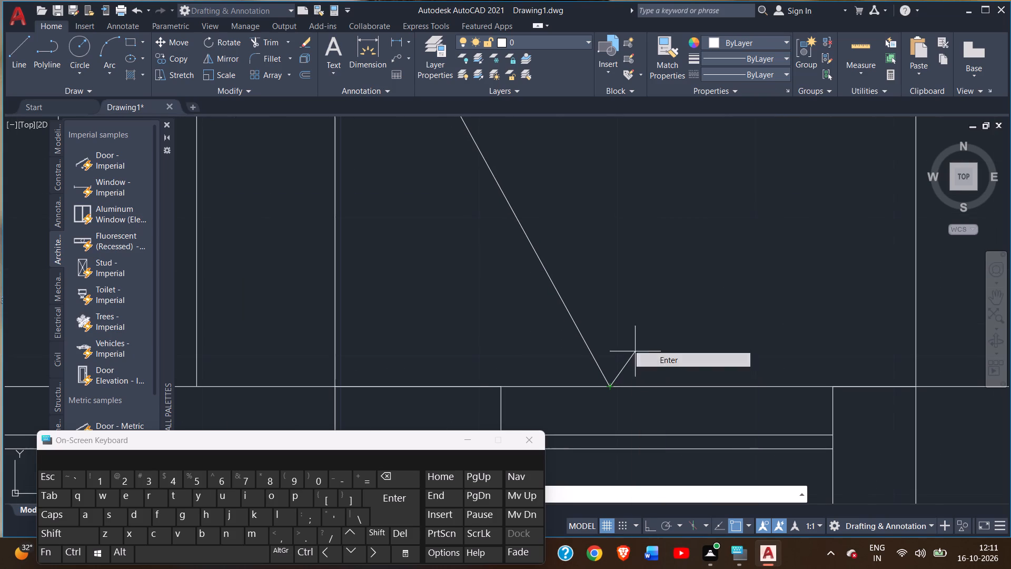
# Draw a second diagonal line from the top of the rightmost 3' vertical line to the inner face of the room's right wall.
pyautogui.scroll(-4, 630, 386)
pyautogui.moveTo(631, 353); pyautogui.dragTo(632, 395, button='middle')
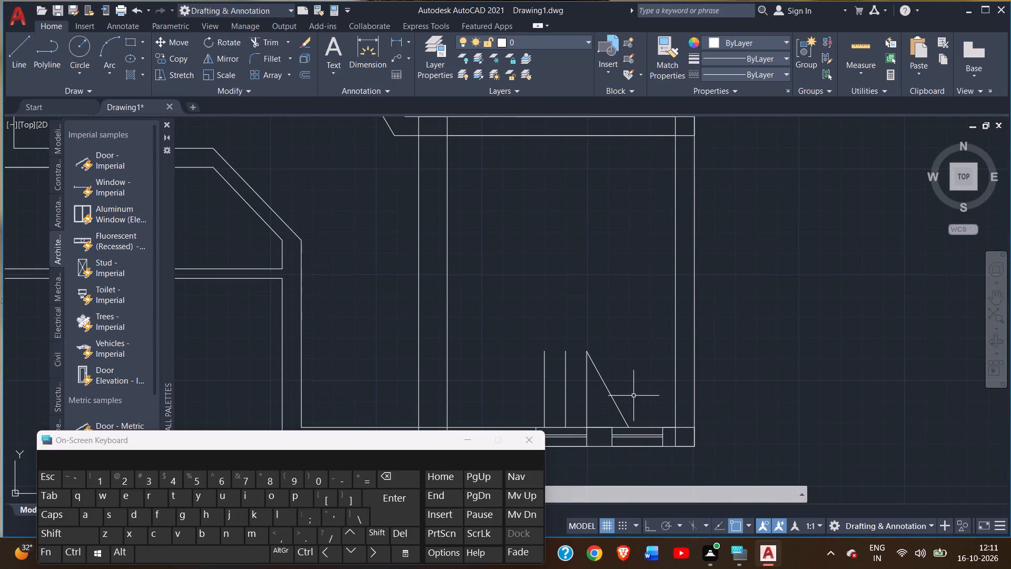
pyautogui.click(18, 63)
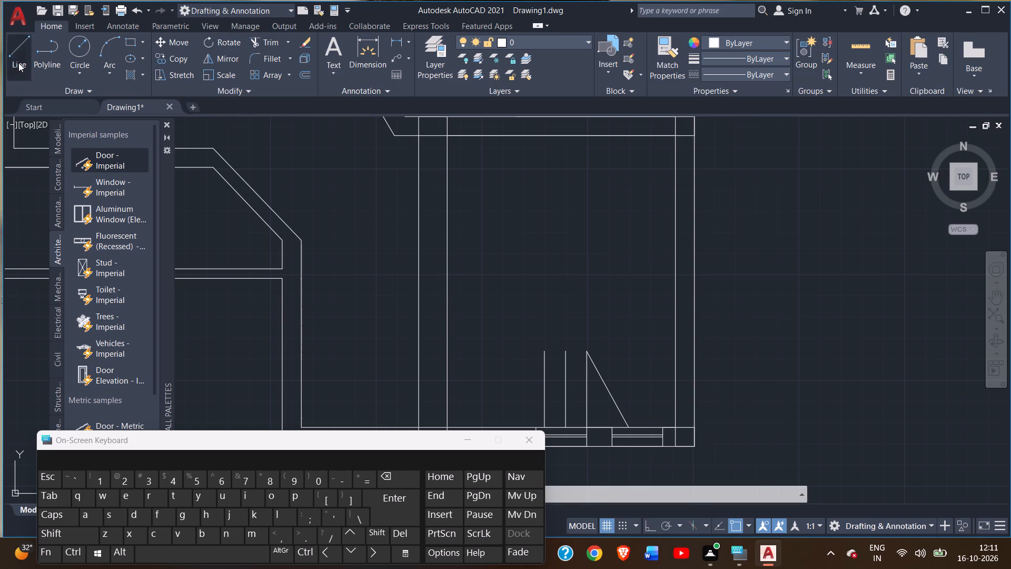
pyautogui.click(588, 348)
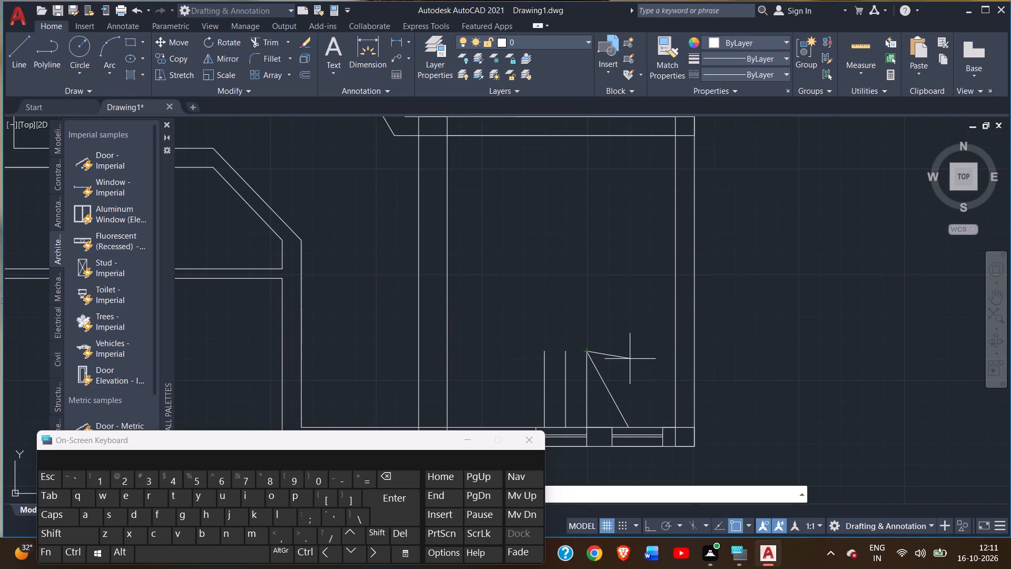
pyautogui.click(652, 526)
pyautogui.click(652, 525)
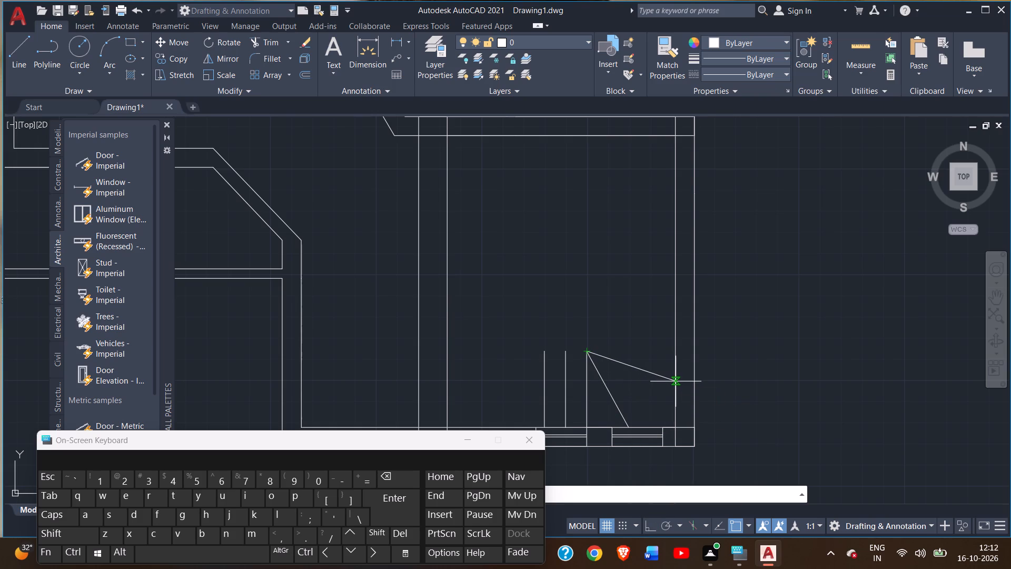
pyautogui.click(676, 387)
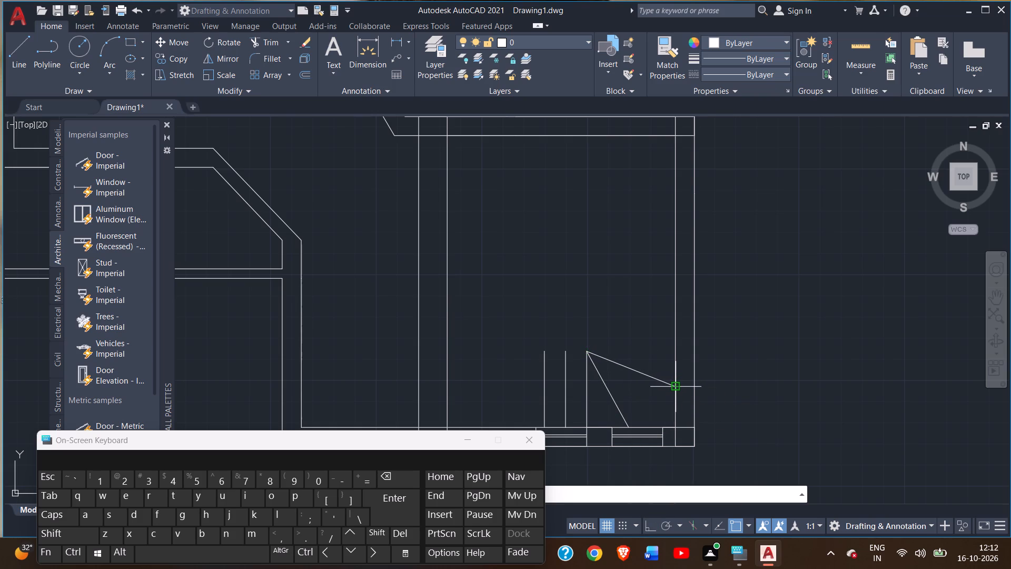
pyautogui.rightClick(676, 385)
pyautogui.click(696, 243)
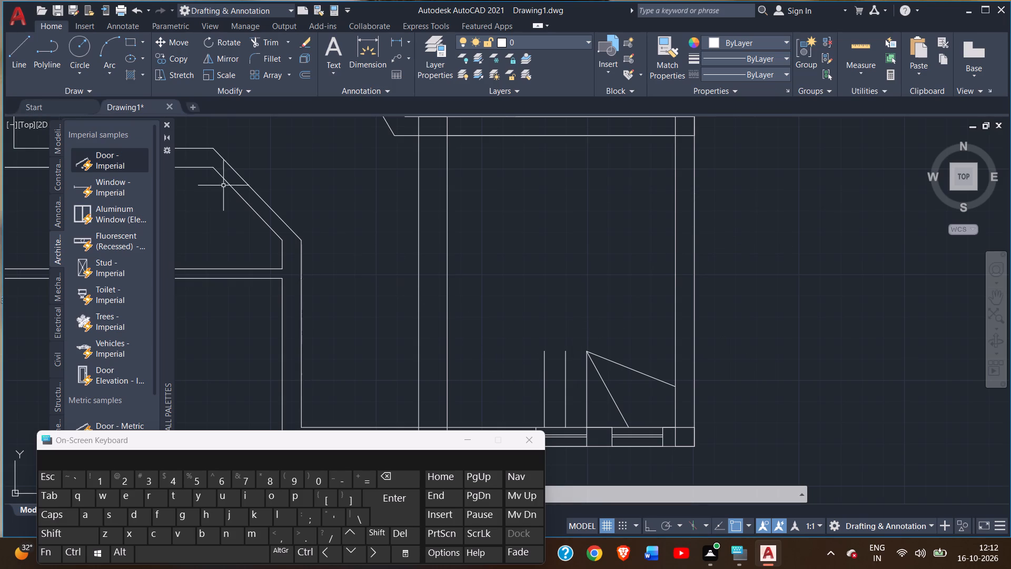
# Draw a horizontal line from the top of the rightmost 3' vertical line to the inner face of the room's right wall.
pyautogui.click(12, 50)
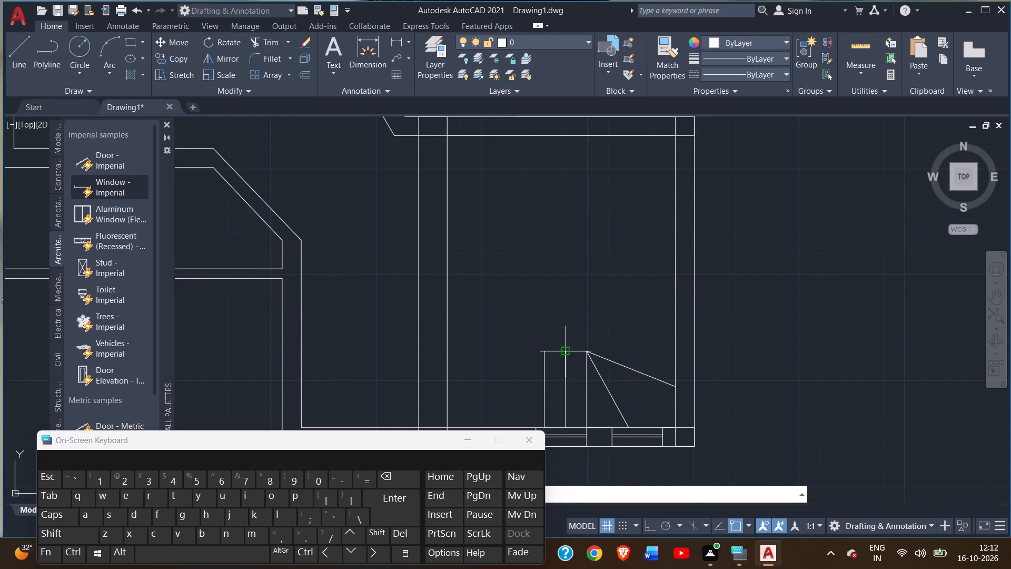
pyautogui.click(587, 352)
pyautogui.click(649, 529)
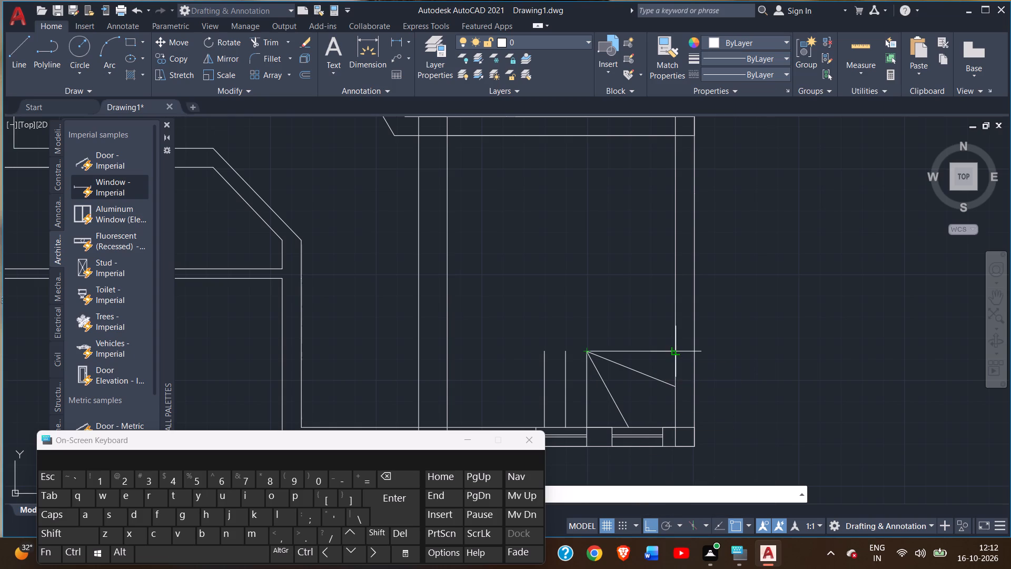
pyautogui.scroll(2, 677, 352)
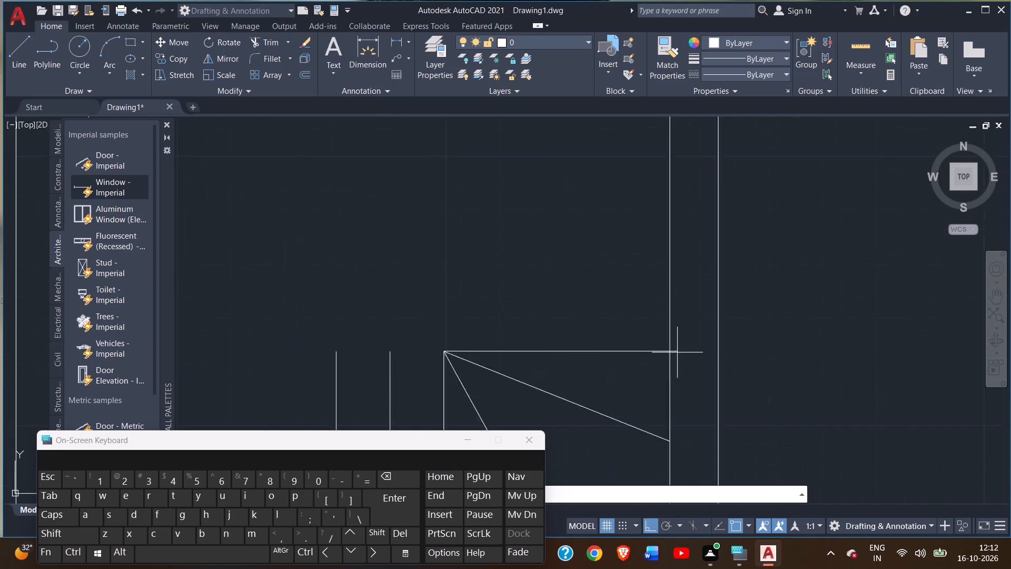
pyautogui.scroll(1, 677, 352)
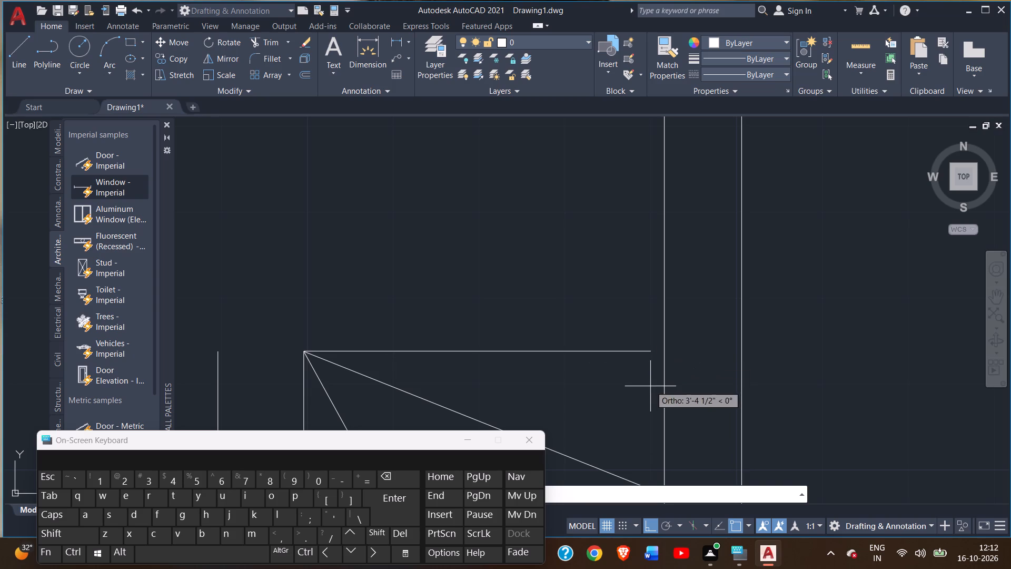
pyautogui.doubleClick(663, 355)
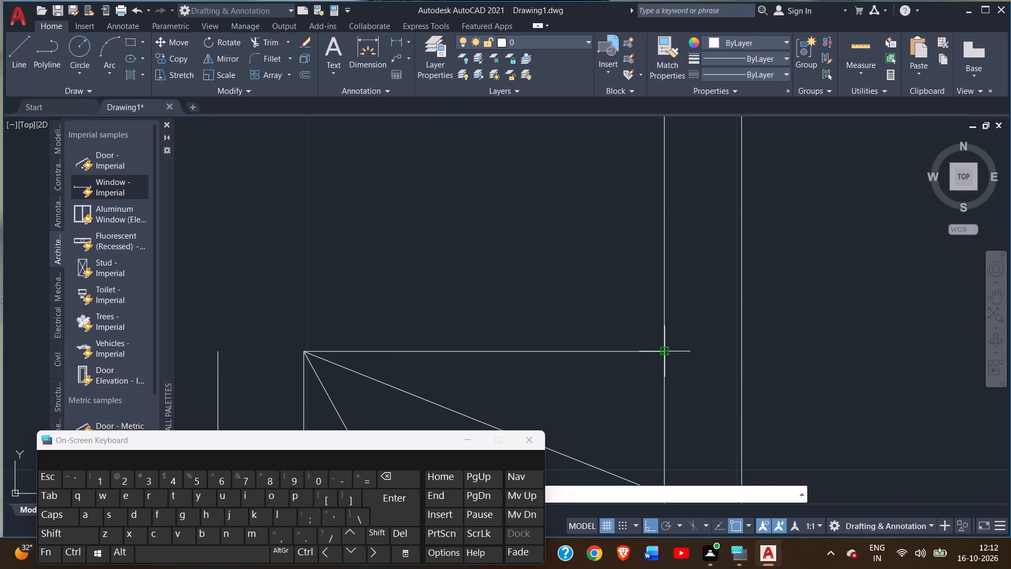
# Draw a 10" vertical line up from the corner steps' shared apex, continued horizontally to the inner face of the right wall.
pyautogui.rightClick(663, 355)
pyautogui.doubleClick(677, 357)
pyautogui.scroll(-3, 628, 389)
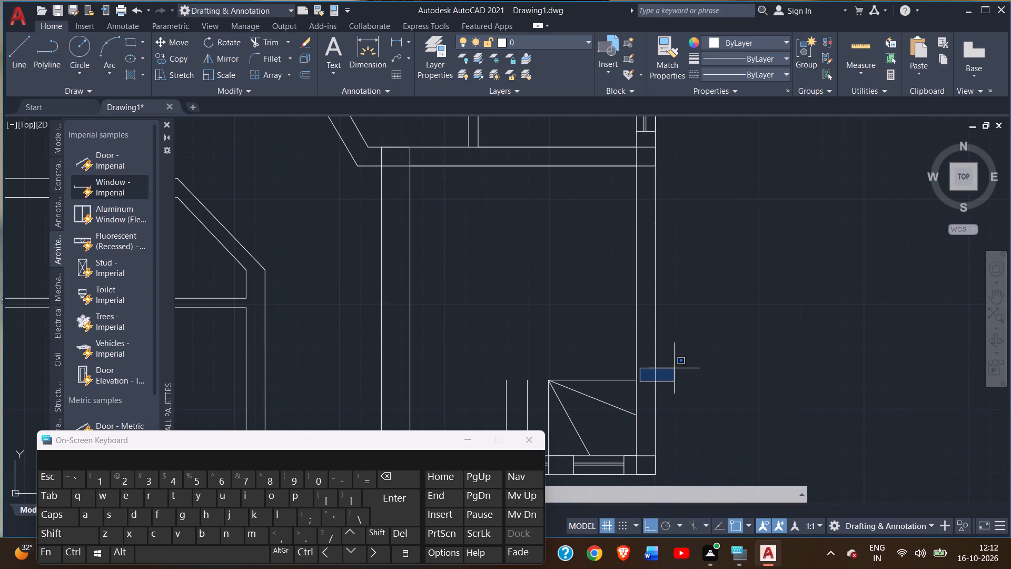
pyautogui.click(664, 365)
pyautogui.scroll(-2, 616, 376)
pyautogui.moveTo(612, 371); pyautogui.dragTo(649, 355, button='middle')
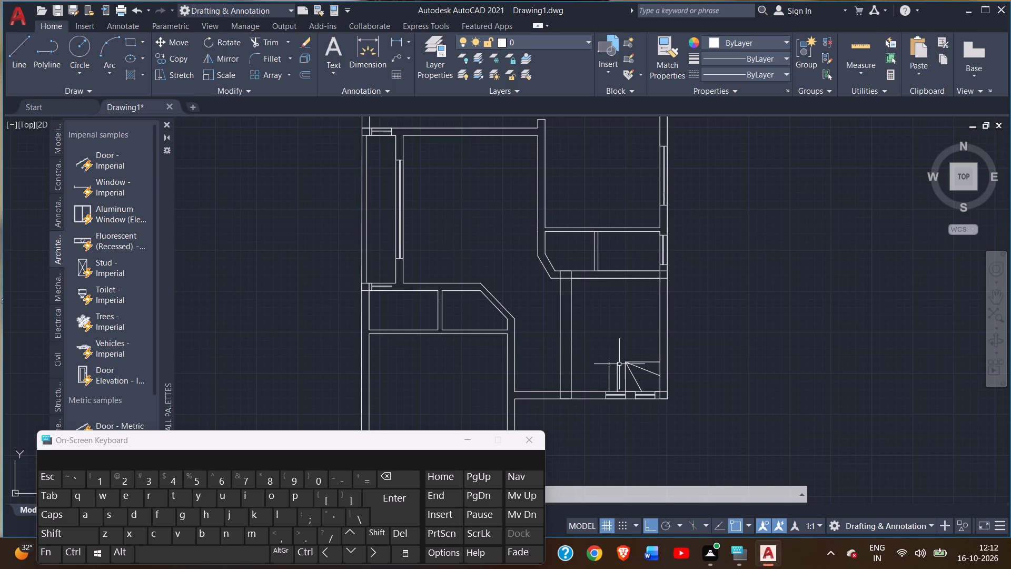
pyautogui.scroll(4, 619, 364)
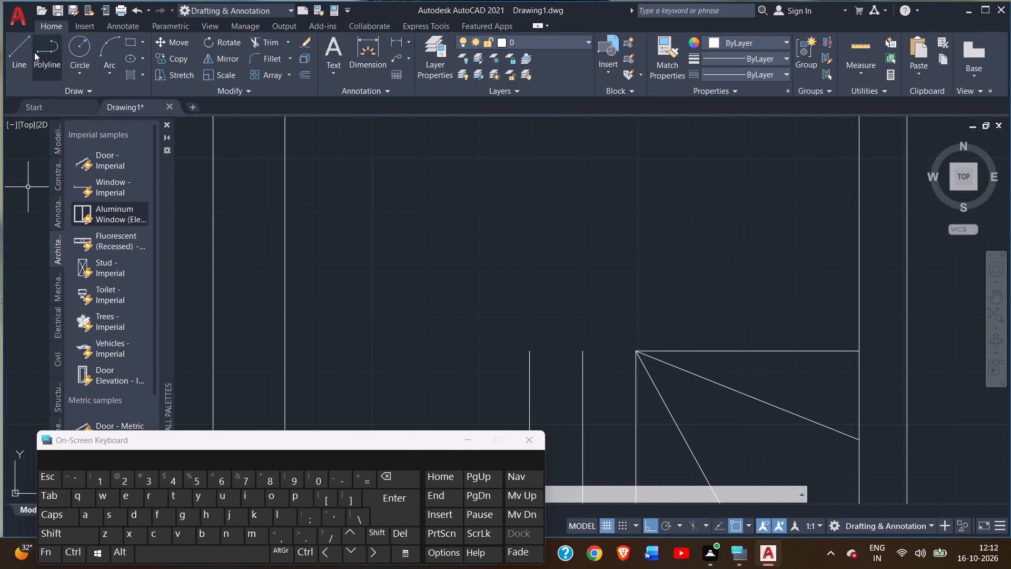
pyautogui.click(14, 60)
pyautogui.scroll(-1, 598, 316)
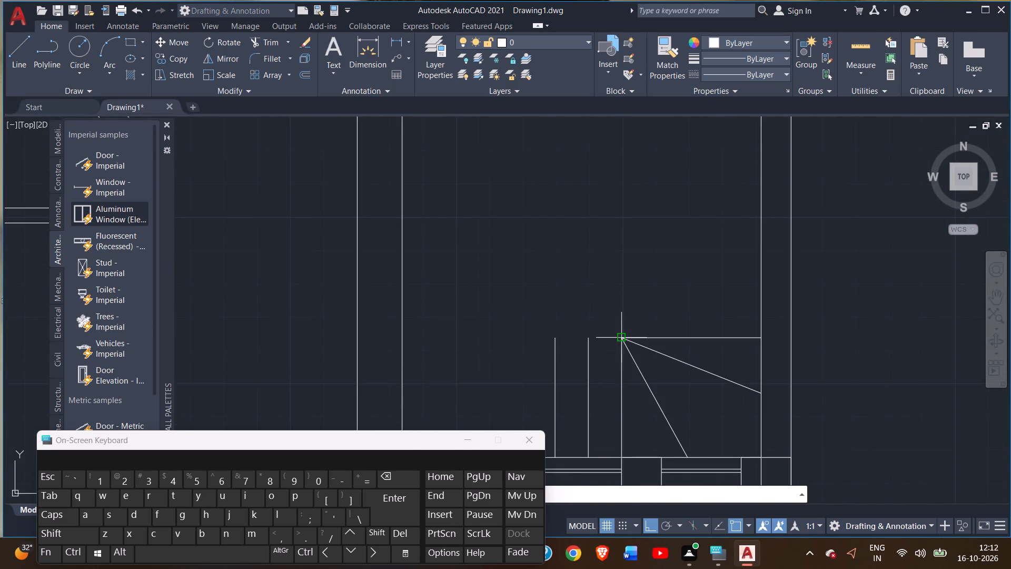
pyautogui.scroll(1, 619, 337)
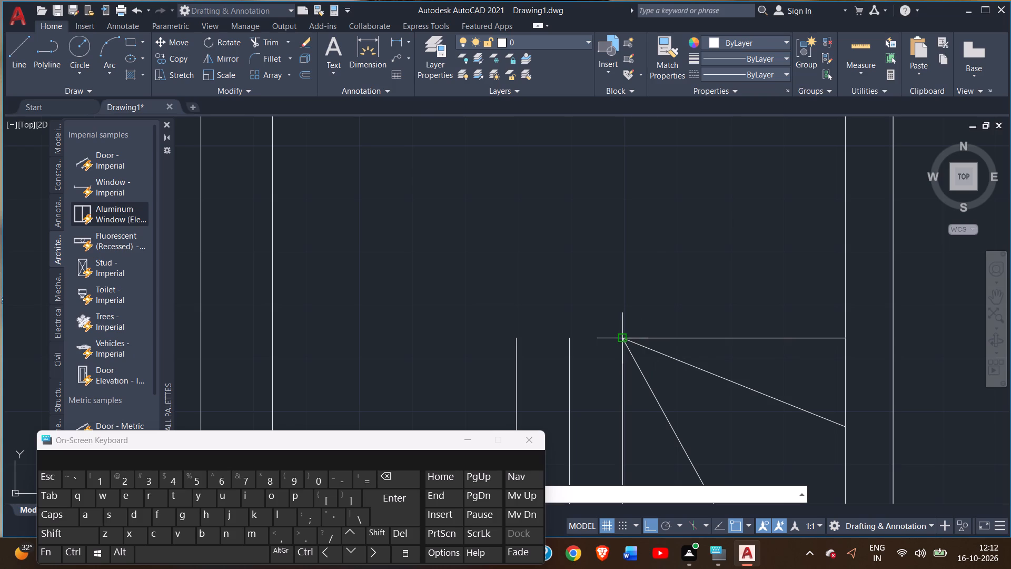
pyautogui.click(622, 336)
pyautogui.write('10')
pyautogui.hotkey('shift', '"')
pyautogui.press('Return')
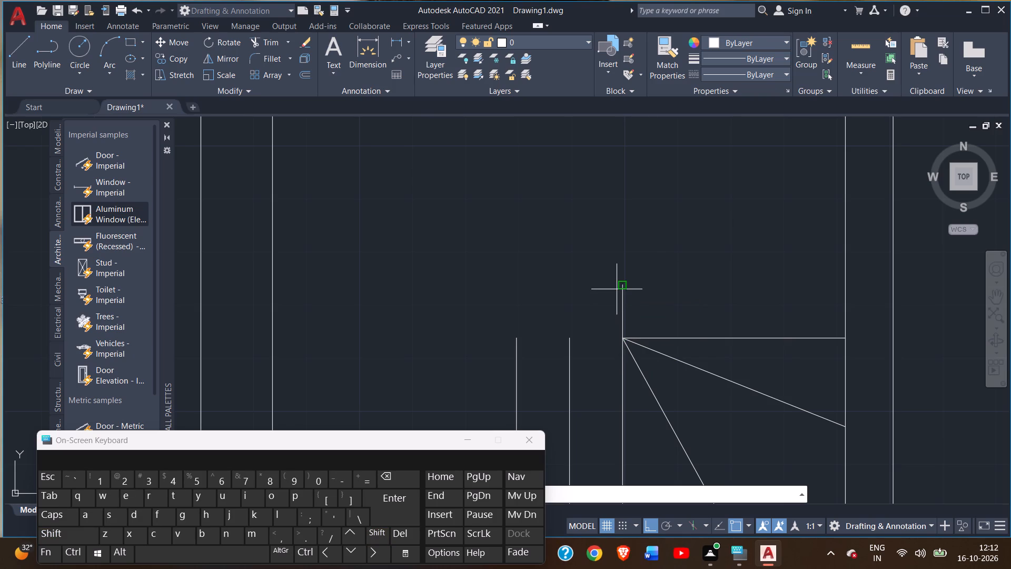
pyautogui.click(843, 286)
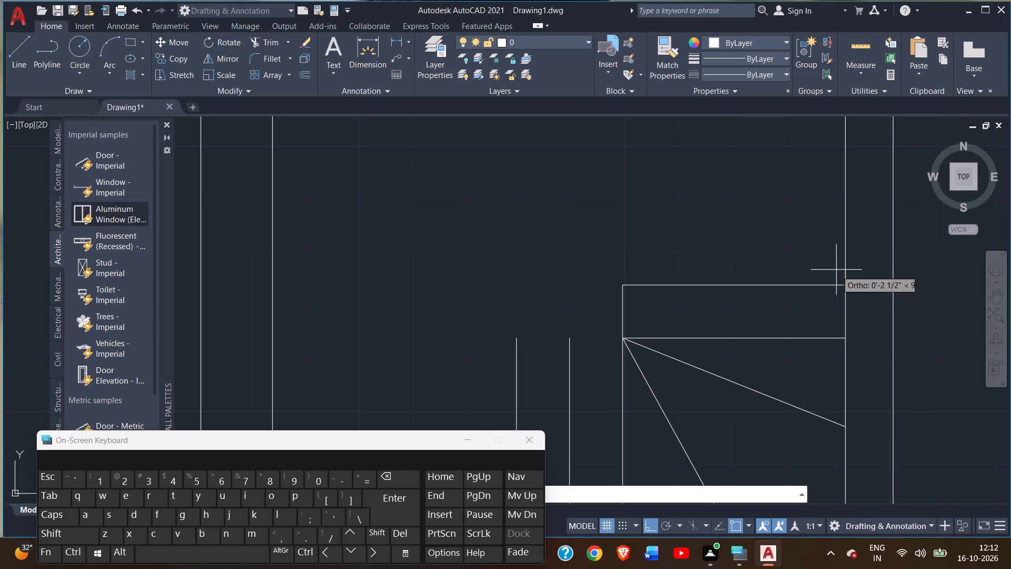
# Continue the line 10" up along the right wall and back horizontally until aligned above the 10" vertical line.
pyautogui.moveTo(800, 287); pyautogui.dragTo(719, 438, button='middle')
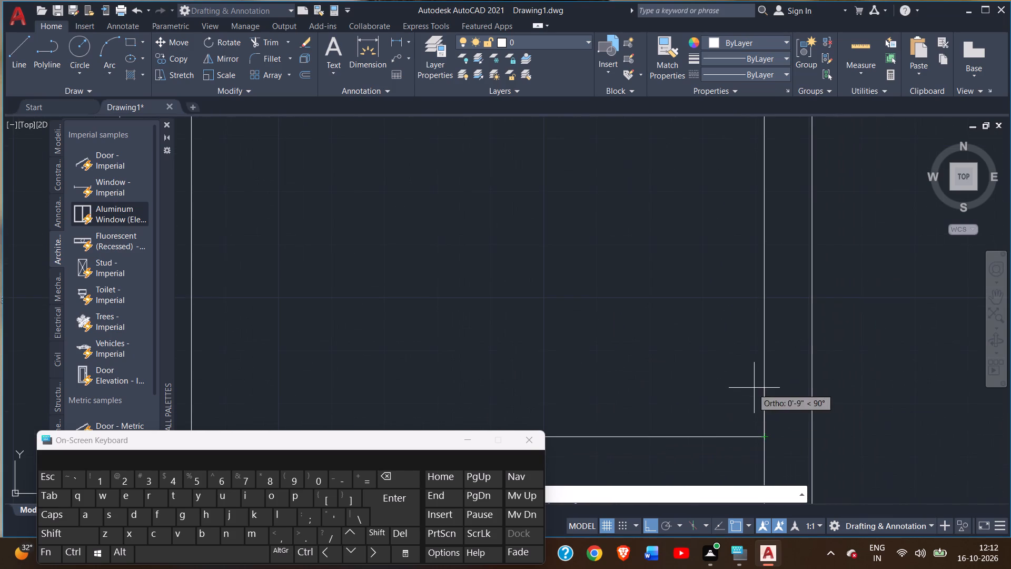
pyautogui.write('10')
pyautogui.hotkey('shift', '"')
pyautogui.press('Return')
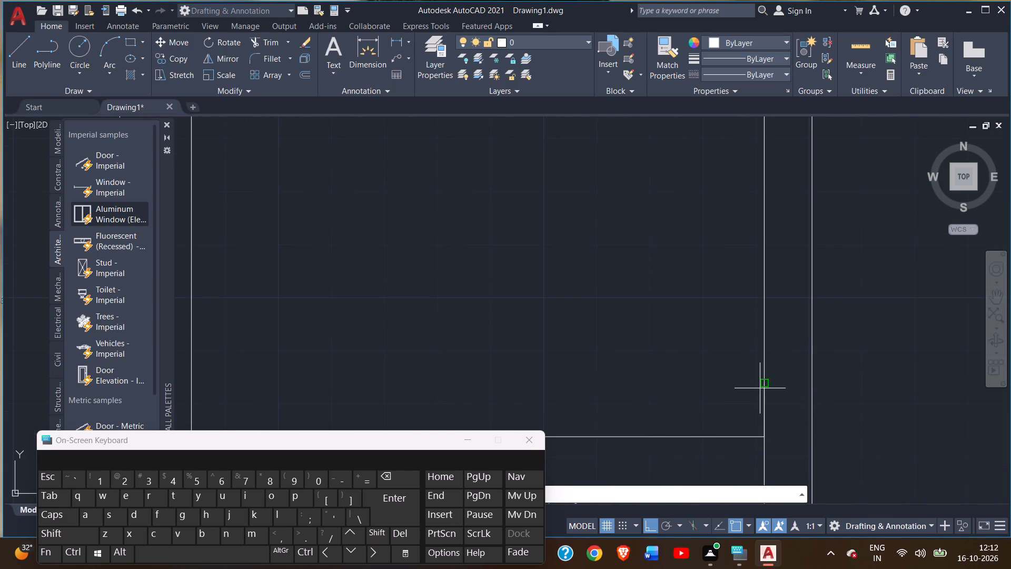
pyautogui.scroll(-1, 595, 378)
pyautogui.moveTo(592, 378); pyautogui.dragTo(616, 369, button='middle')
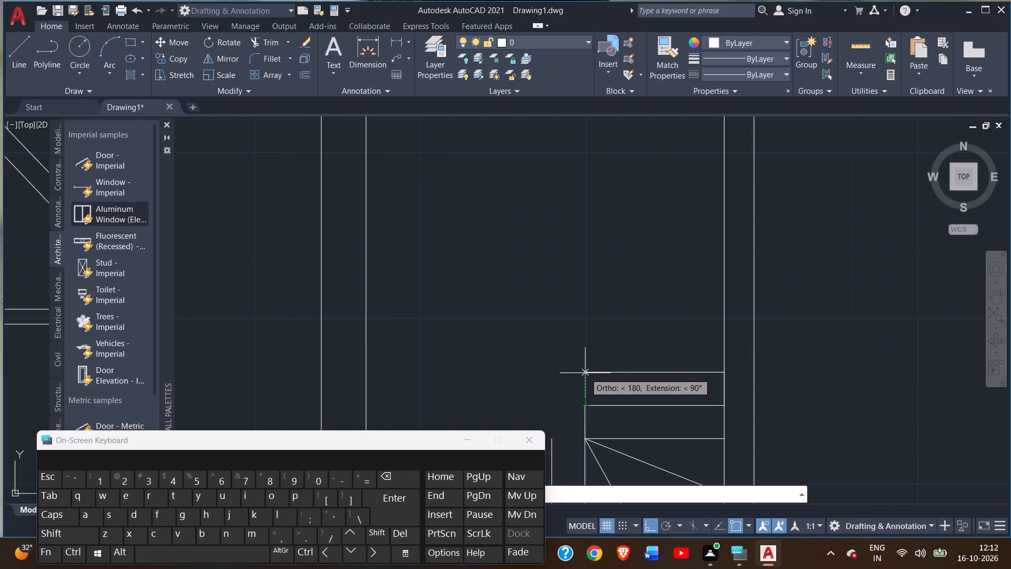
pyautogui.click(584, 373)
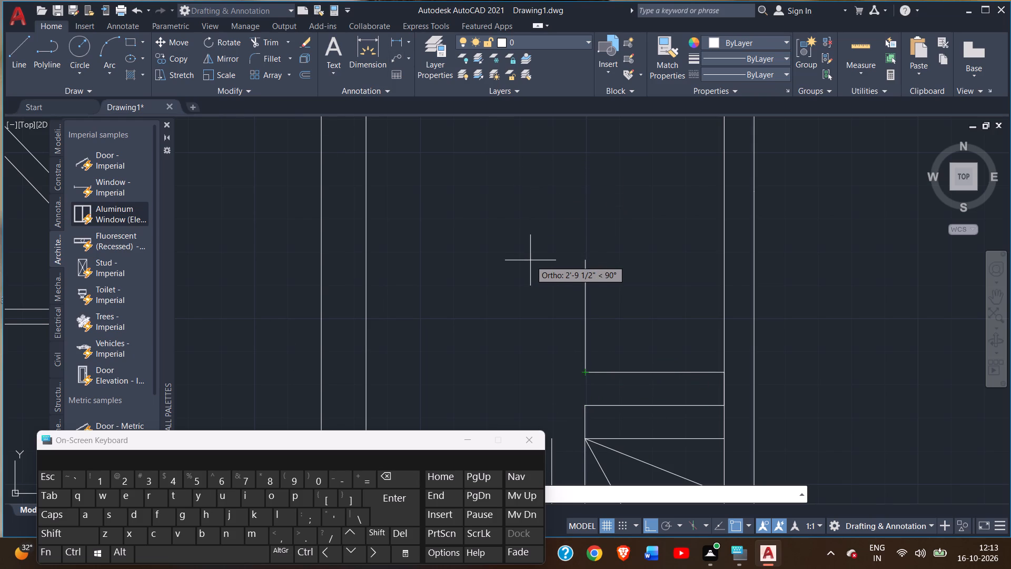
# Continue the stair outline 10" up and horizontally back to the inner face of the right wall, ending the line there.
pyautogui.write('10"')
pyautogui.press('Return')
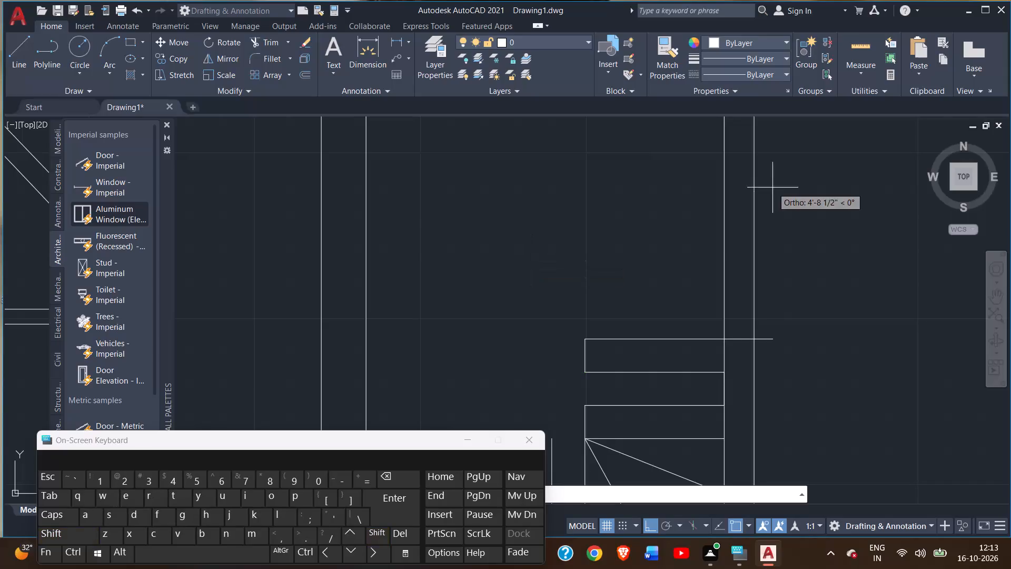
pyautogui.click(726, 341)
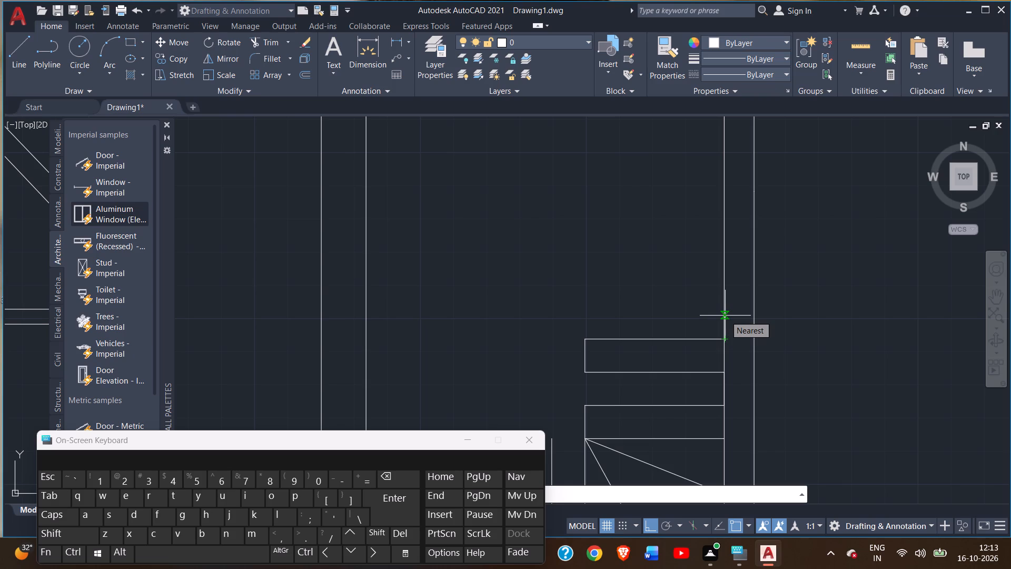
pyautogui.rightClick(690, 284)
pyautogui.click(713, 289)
# Measure the right wall's inner face between the staircase room's upper and lower walls using the Dimension tool.
pyautogui.scroll(-3, 632, 329)
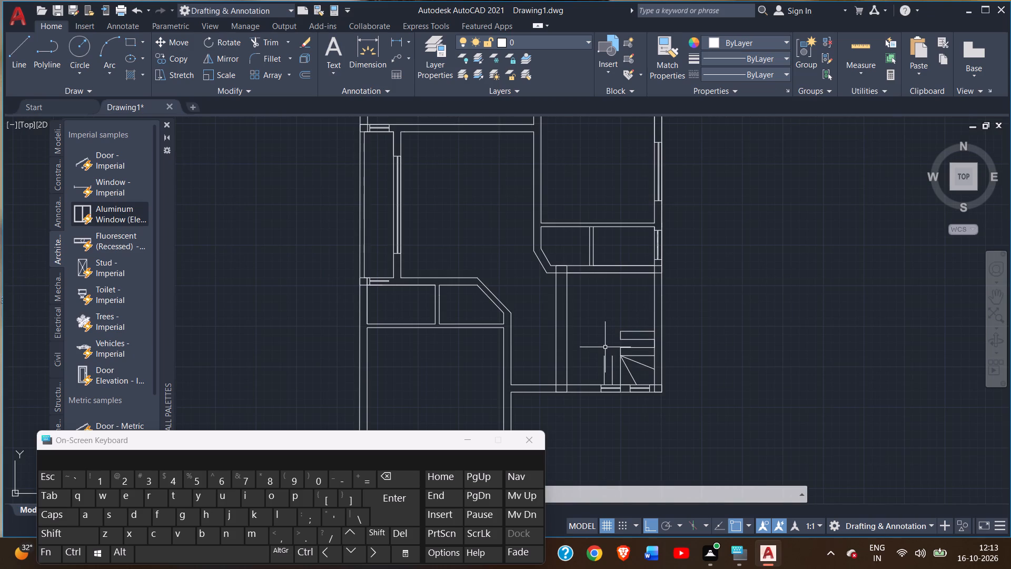
pyautogui.scroll(2, 605, 347)
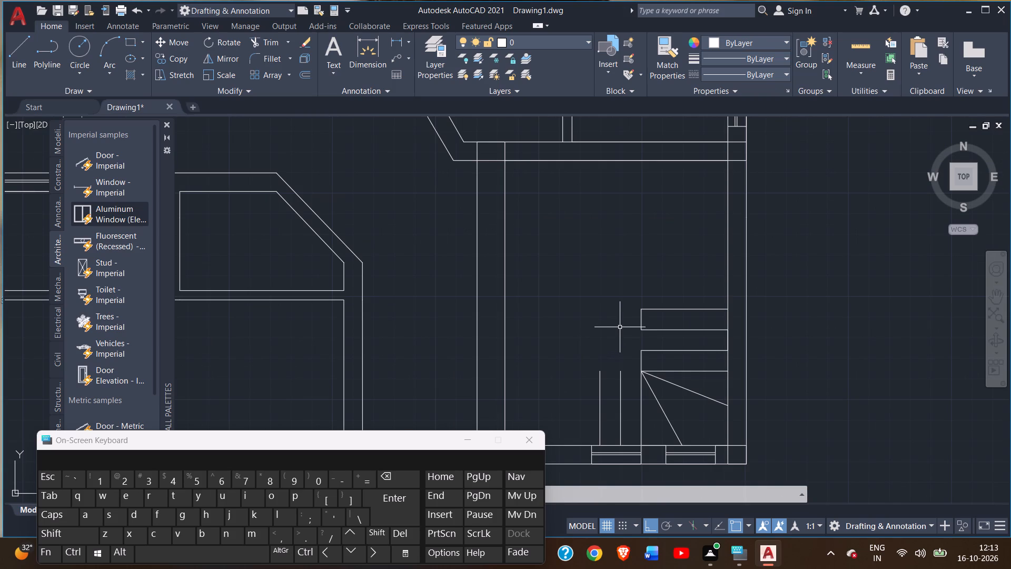
pyautogui.moveTo(609, 323); pyautogui.dragTo(600, 280, button='middle')
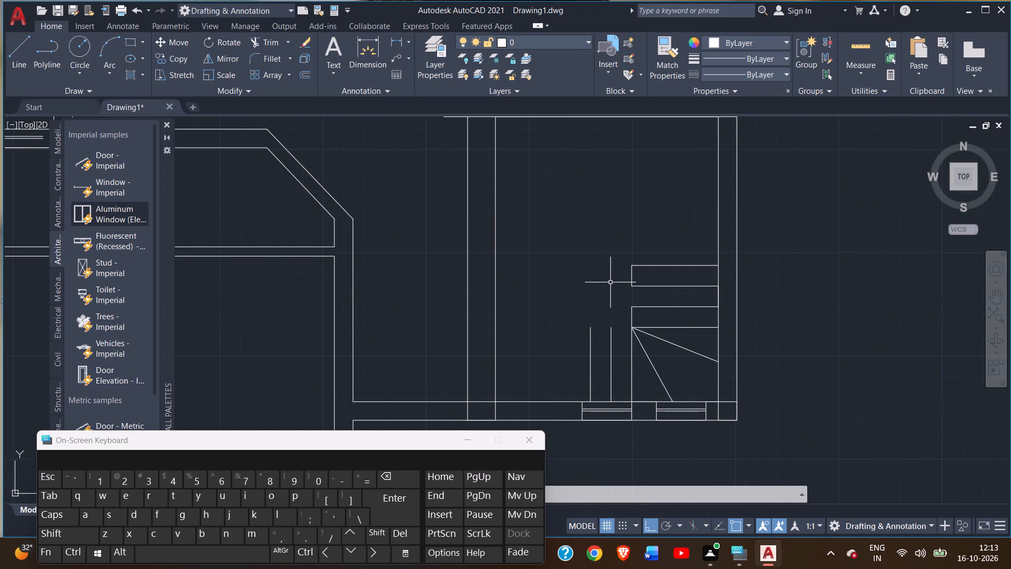
pyautogui.click(371, 60)
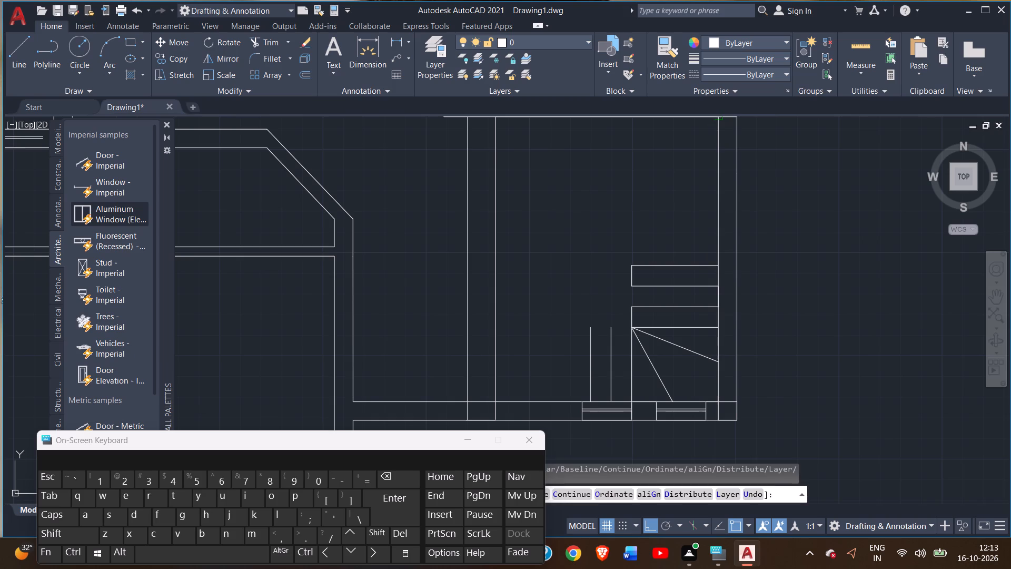
pyautogui.moveTo(713, 137); pyautogui.dragTo(697, 198, button='middle')
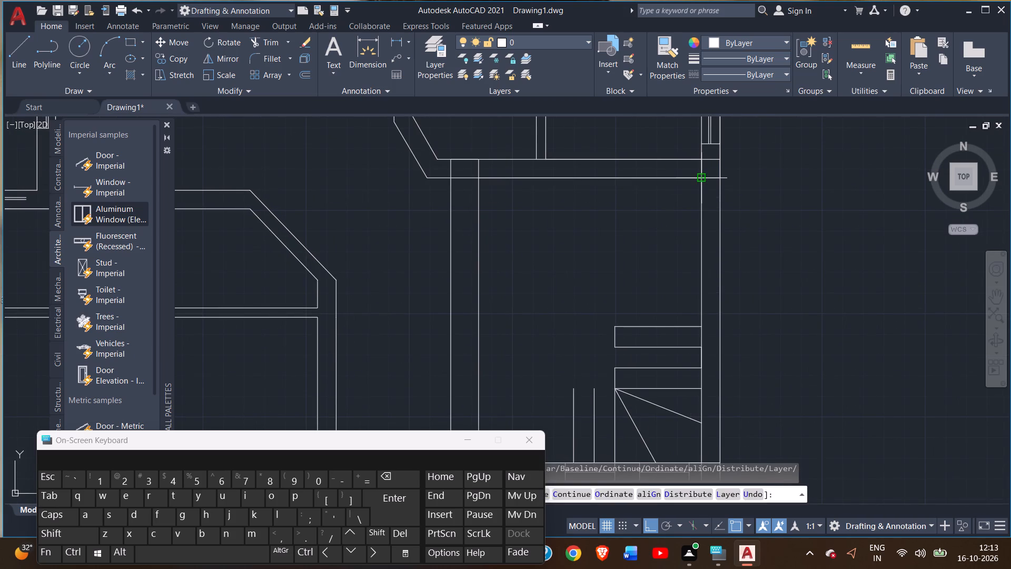
pyautogui.click(703, 180)
pyautogui.moveTo(687, 341); pyautogui.dragTo(676, 234, button='middle')
pyautogui.scroll(-1, 687, 341)
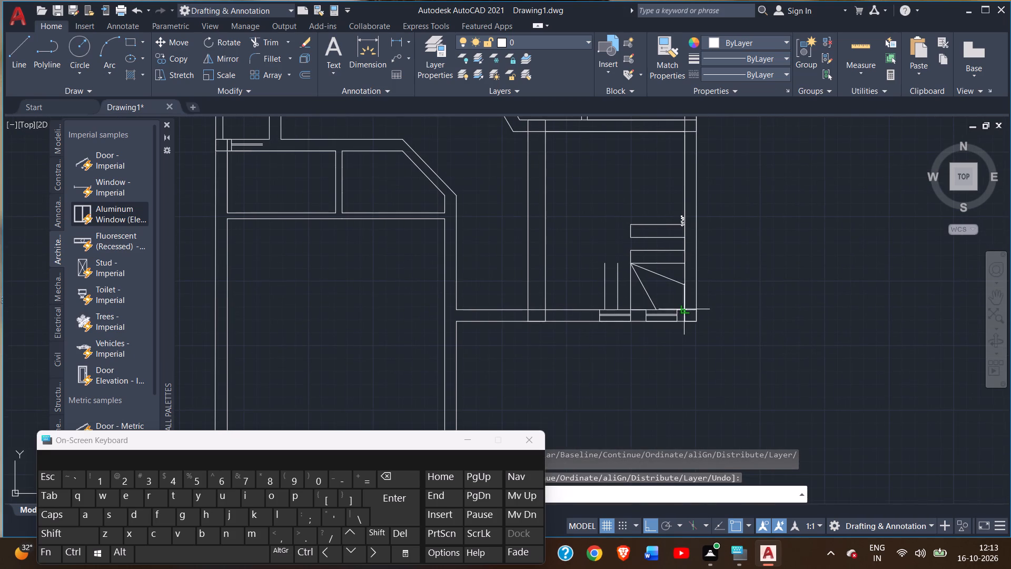
pyautogui.scroll(2, 685, 309)
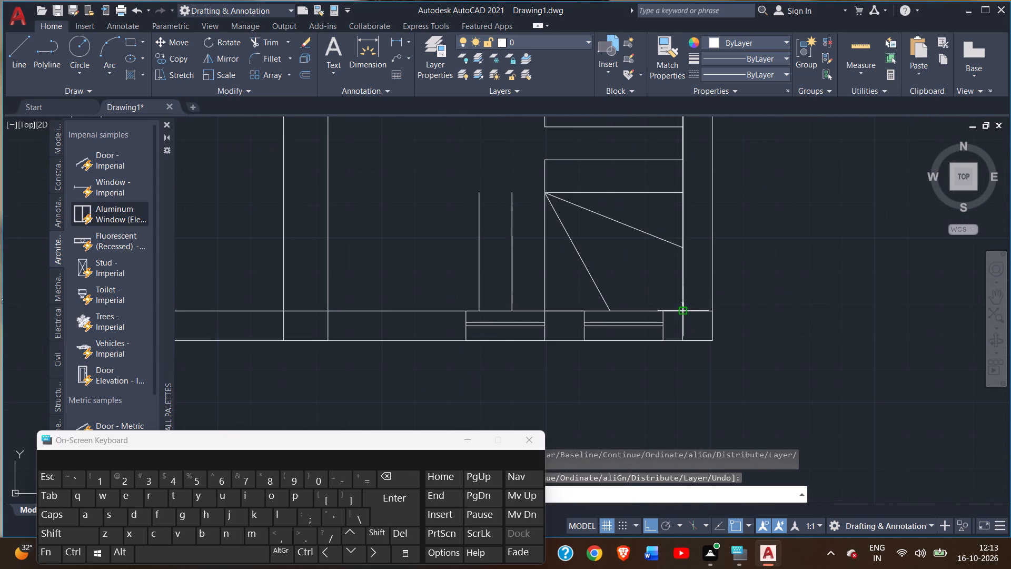
pyautogui.moveTo(682, 310); pyautogui.dragTo(672, 404, button='middle')
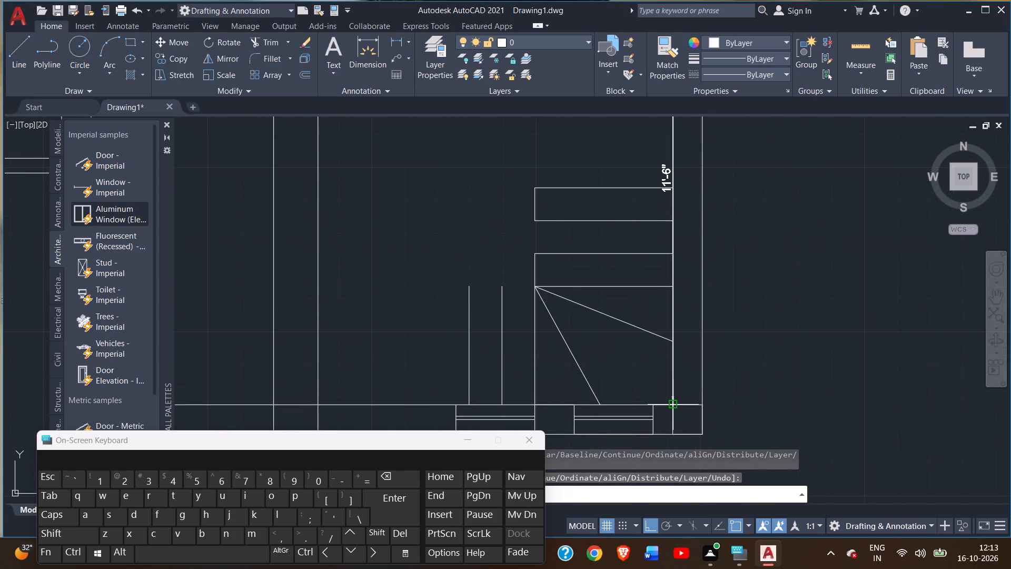
pyautogui.rightClick(686, 375)
pyautogui.click(700, 385)
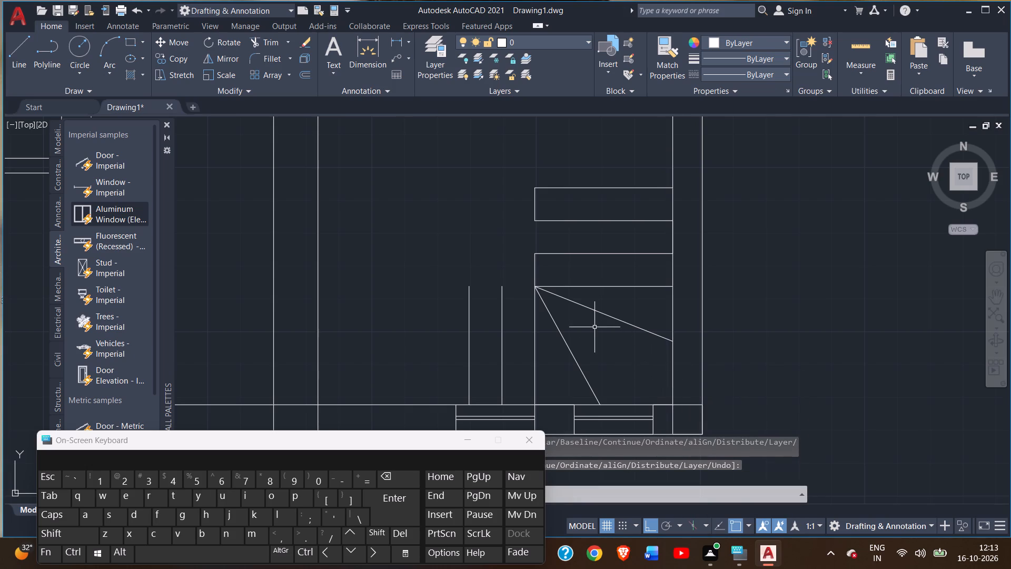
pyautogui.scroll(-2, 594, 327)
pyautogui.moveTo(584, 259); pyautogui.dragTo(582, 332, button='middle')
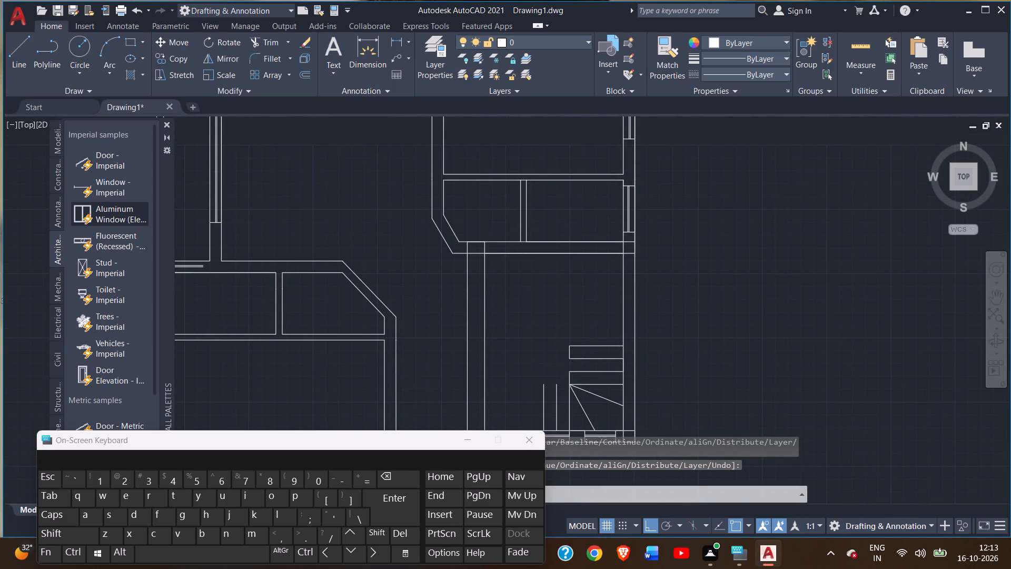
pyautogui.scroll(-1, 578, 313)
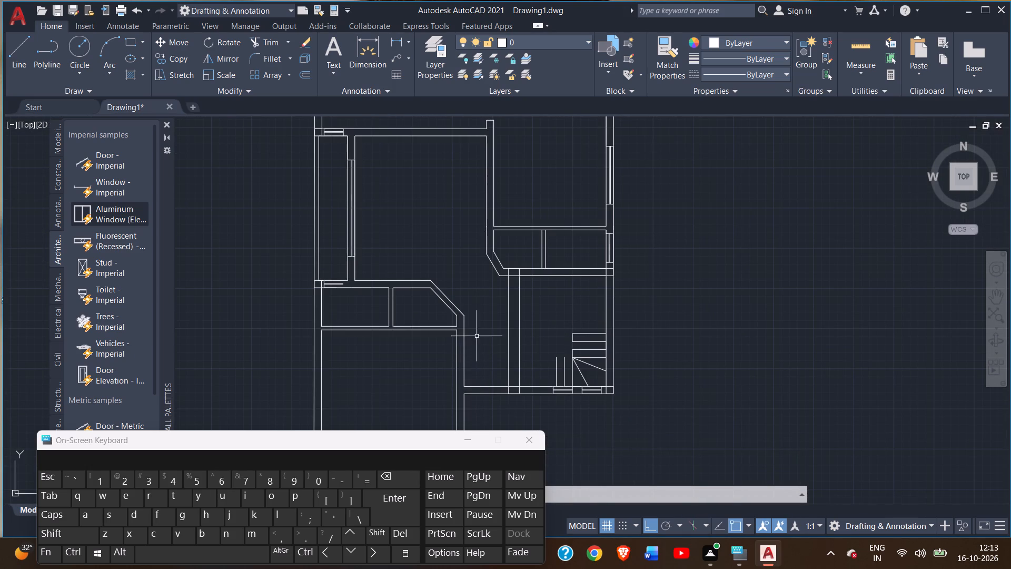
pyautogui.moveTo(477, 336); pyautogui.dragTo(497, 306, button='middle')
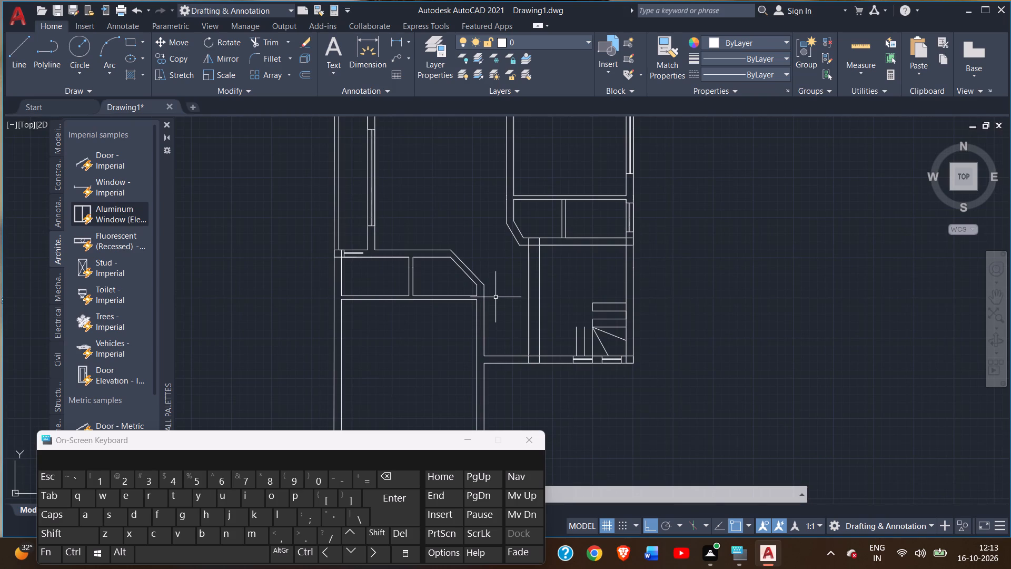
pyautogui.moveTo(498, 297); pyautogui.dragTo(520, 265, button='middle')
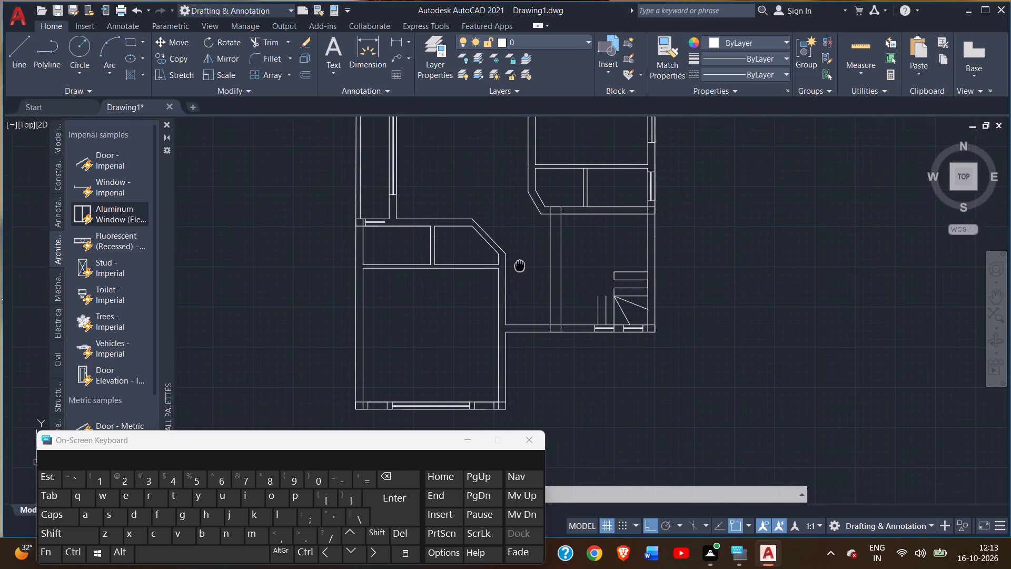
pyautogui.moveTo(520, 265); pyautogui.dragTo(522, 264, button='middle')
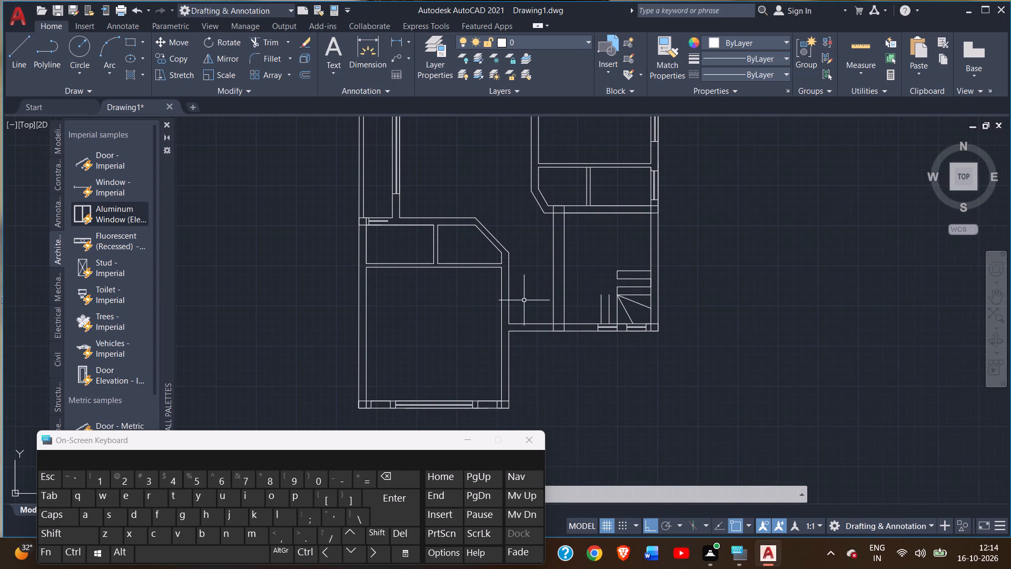
# Trim away the horizontal stair treads and their short riser above the corner steps in the lower-right room.
pyautogui.moveTo(627, 254); pyautogui.dragTo(630, 299)
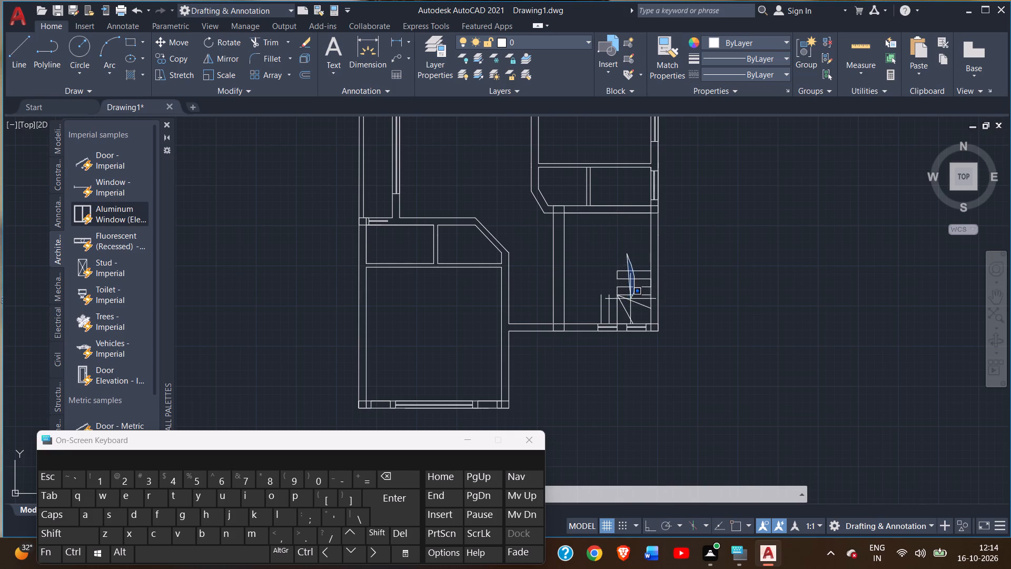
pyautogui.moveTo(630, 299); pyautogui.dragTo(619, 313)
pyautogui.click(619, 313)
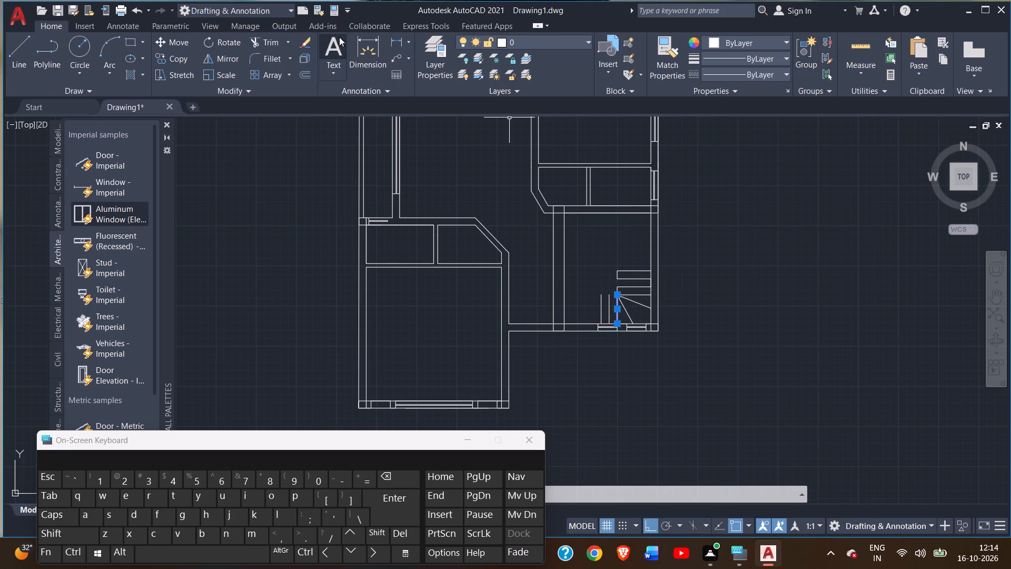
pyautogui.click(256, 42)
pyautogui.scroll(2, 614, 276)
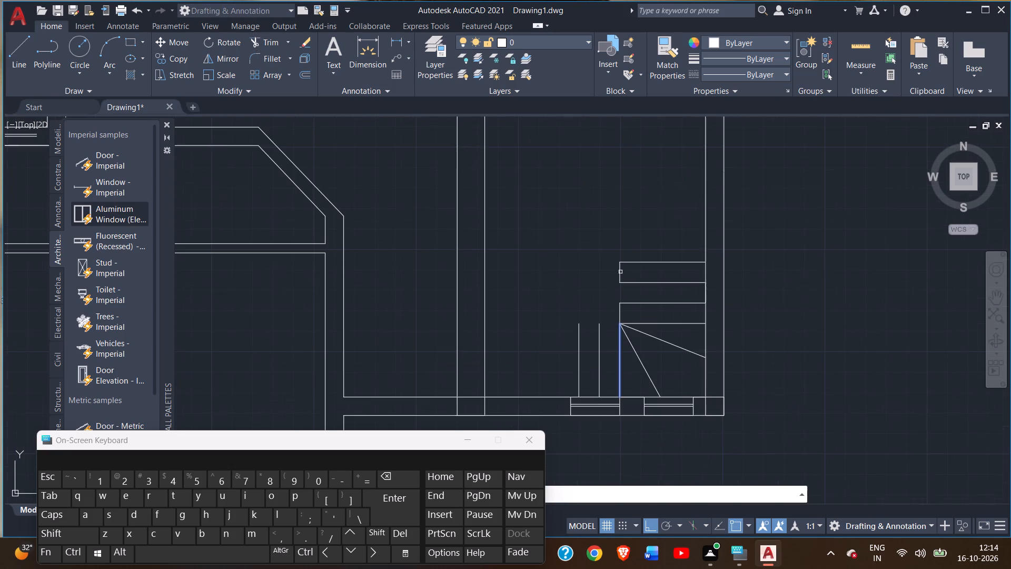
pyautogui.click(637, 262)
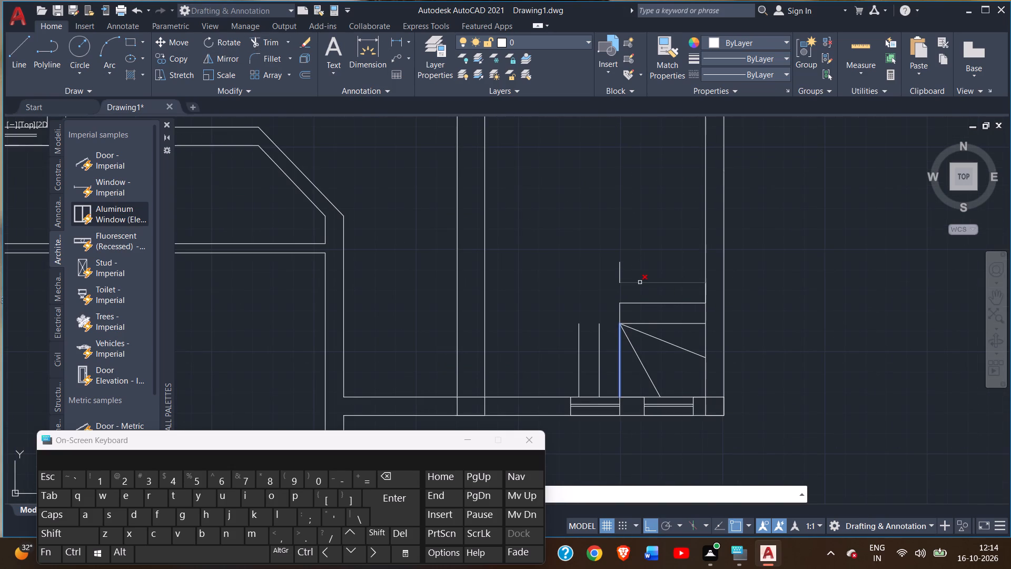
pyautogui.doubleClick(640, 282)
pyautogui.click(620, 274)
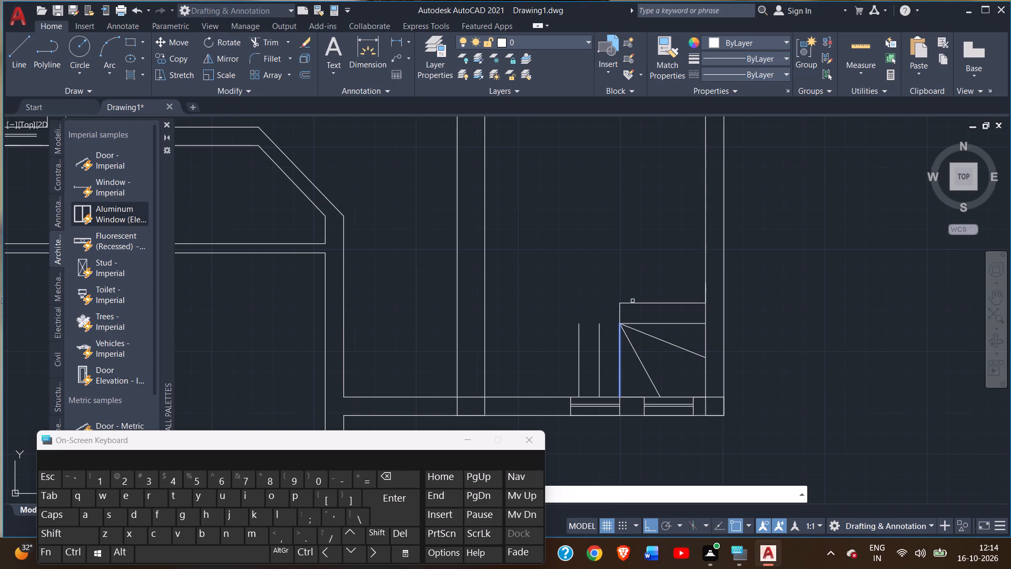
pyautogui.click(634, 303)
pyautogui.click(639, 322)
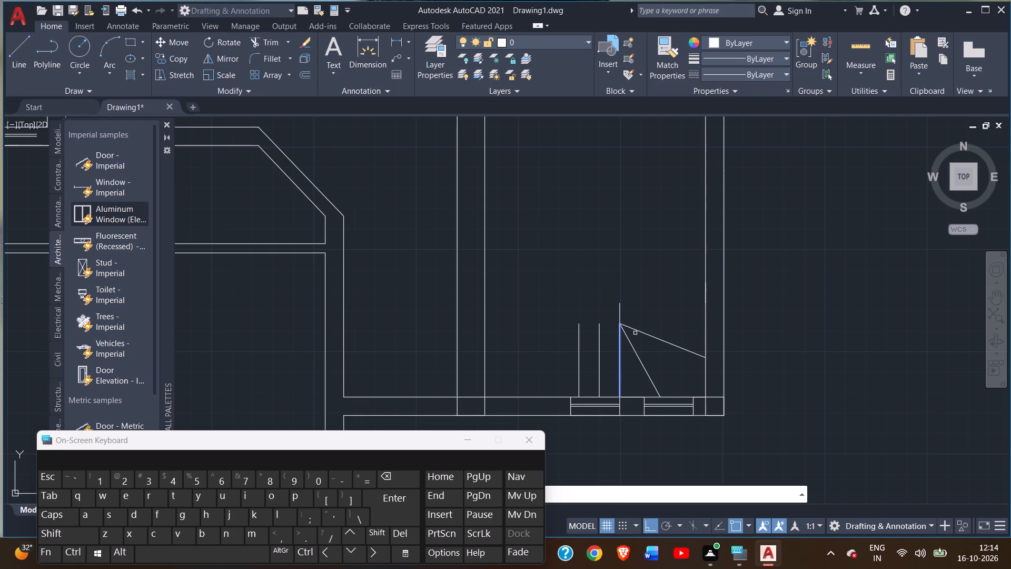
# Trim away the diagonal corner-step lines and the remaining vertical stair lines, clearing the old staircase from the room.
pyautogui.click(635, 330)
pyautogui.click(628, 339)
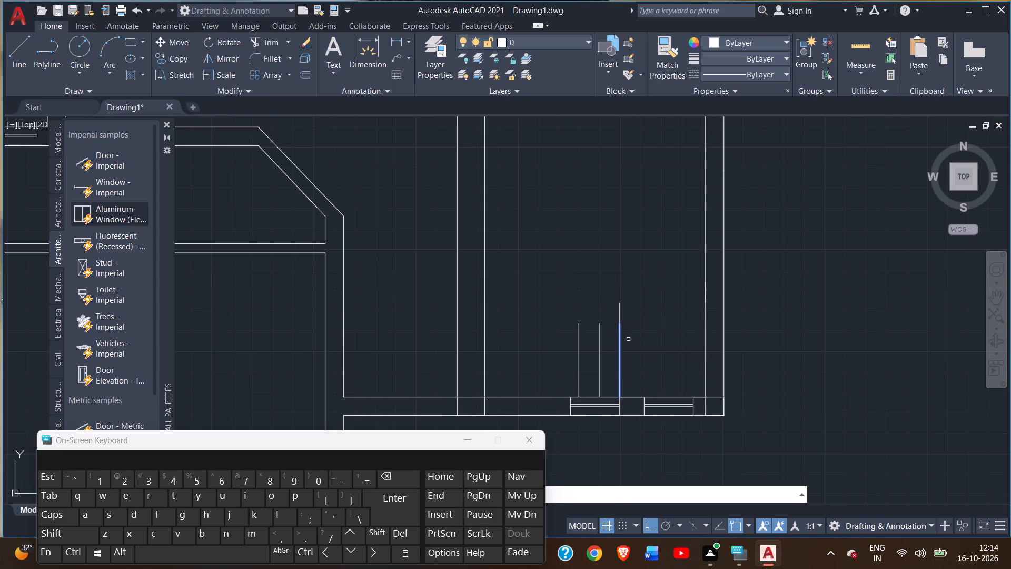
pyautogui.doubleClick(620, 342)
pyautogui.click(621, 315)
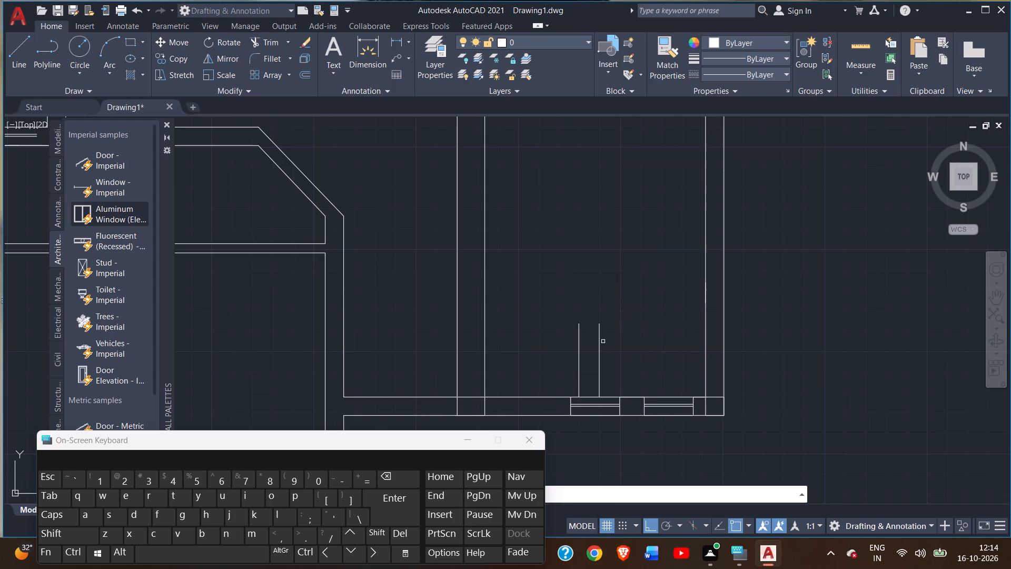
pyautogui.click(601, 344)
pyautogui.doubleClick(580, 351)
pyautogui.scroll(-2, 583, 320)
pyautogui.rightClick(582, 304)
pyautogui.click(597, 311)
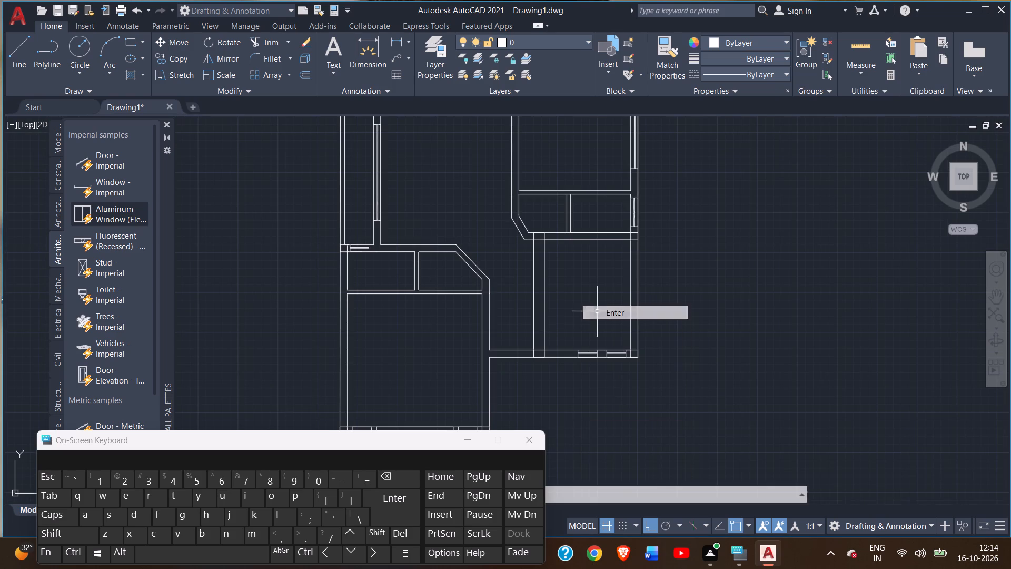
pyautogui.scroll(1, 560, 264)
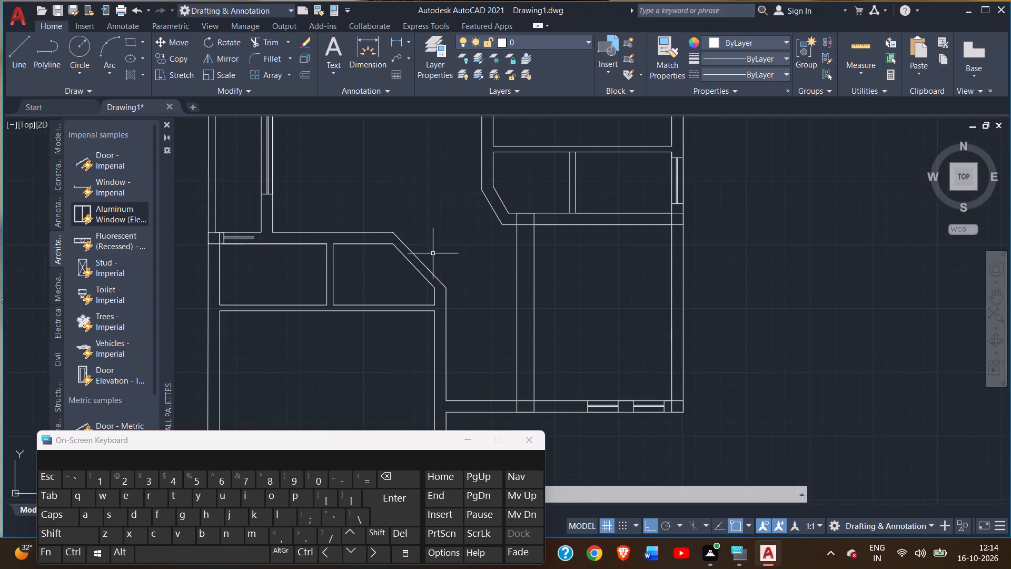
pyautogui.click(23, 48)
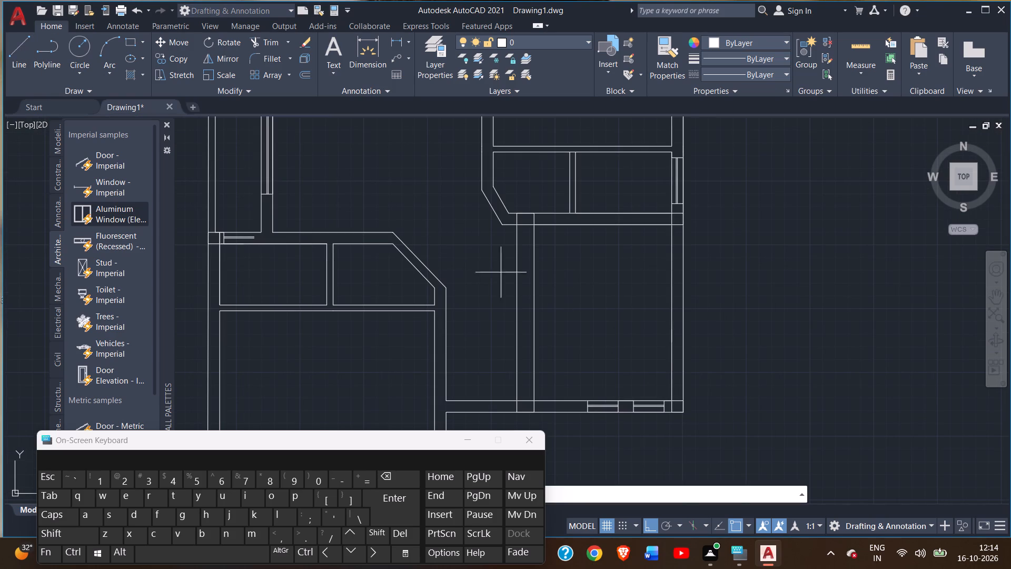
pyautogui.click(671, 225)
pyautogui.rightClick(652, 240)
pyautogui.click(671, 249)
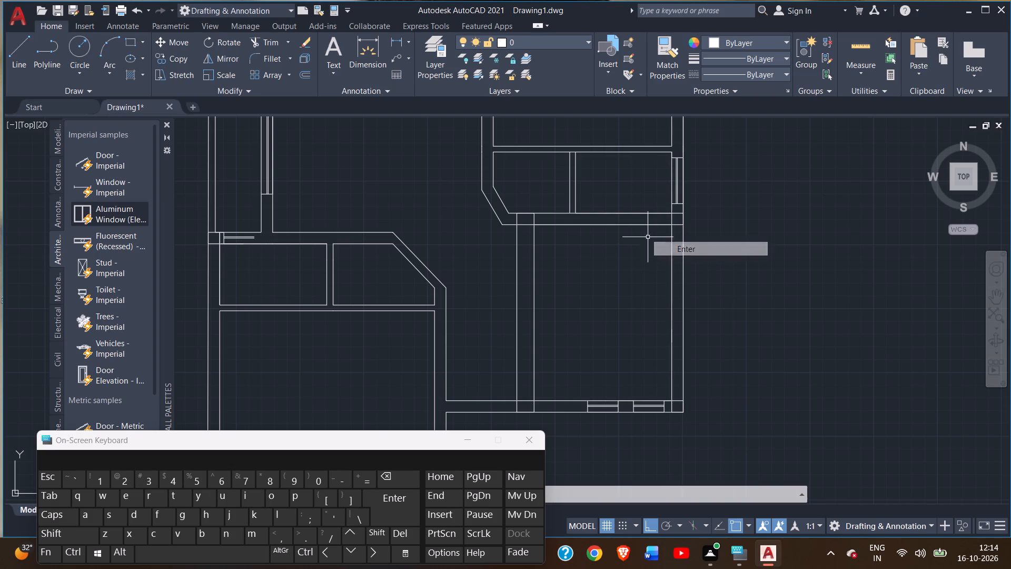
# Dimension the right wall's inner face between the room's upper and lower walls, placing the dimension just inside the room.
pyautogui.click(381, 52)
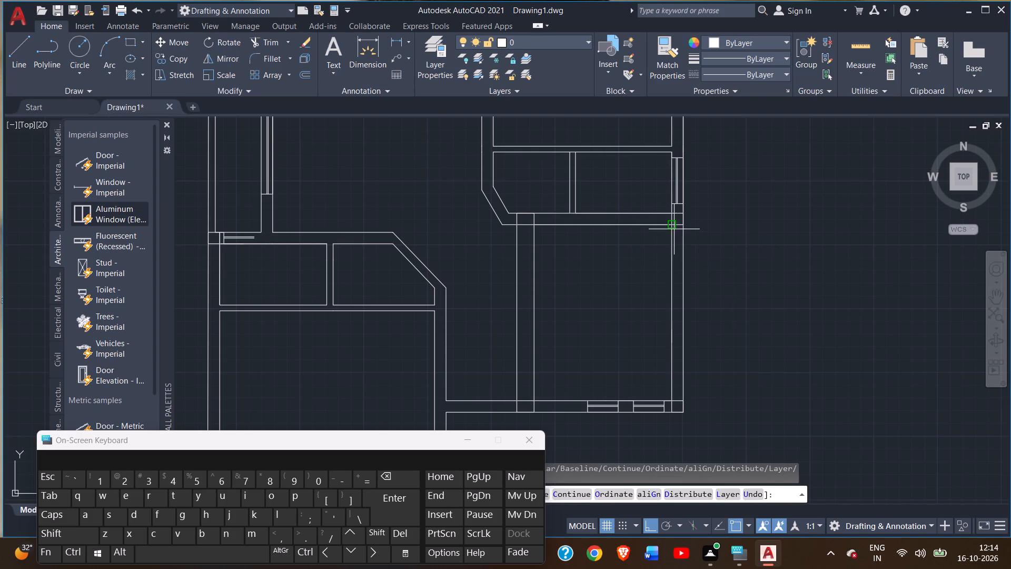
pyautogui.doubleClick(672, 225)
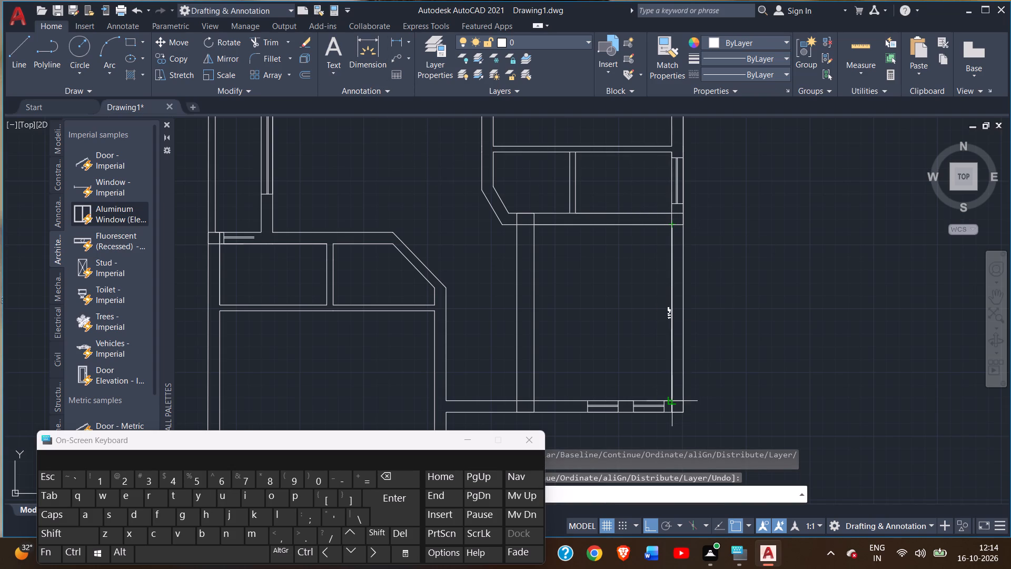
pyautogui.click(672, 399)
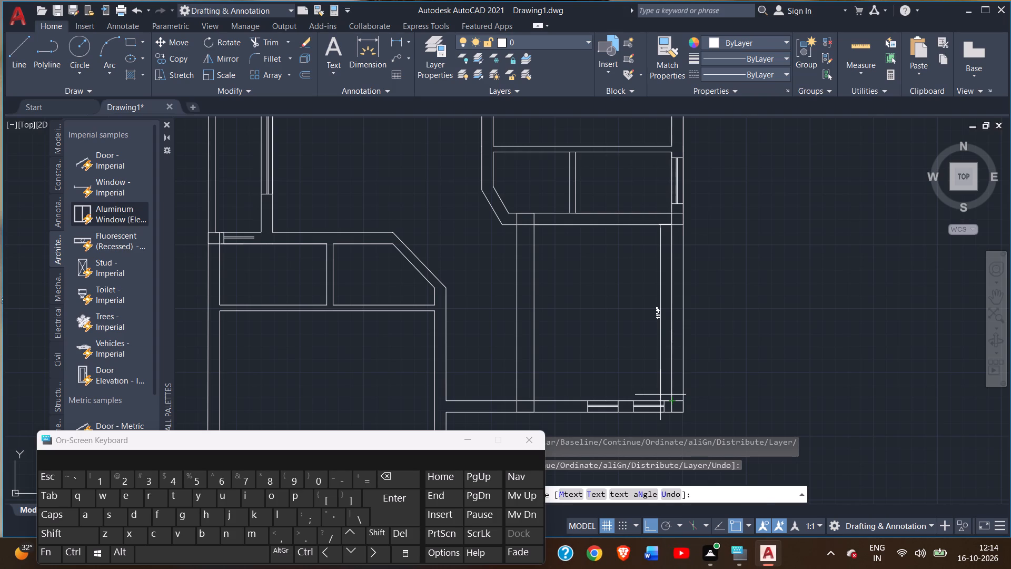
pyautogui.click(660, 395)
# Draw a line from the room's upper-right inner corner 9'2.5" down the right wall, continued horizontally to the left wall's inner face.
pyautogui.scroll(1, 658, 373)
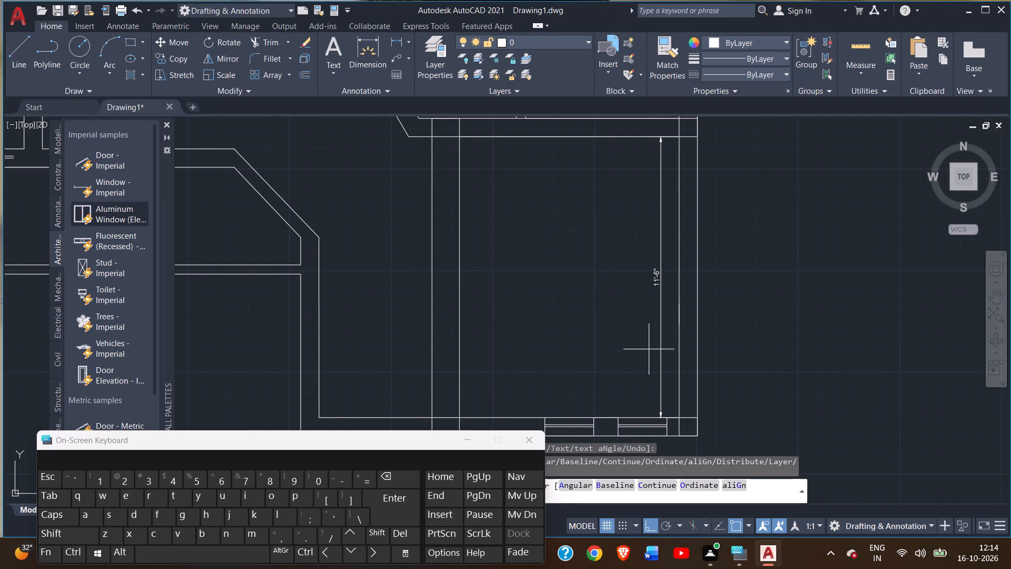
pyautogui.click(17, 55)
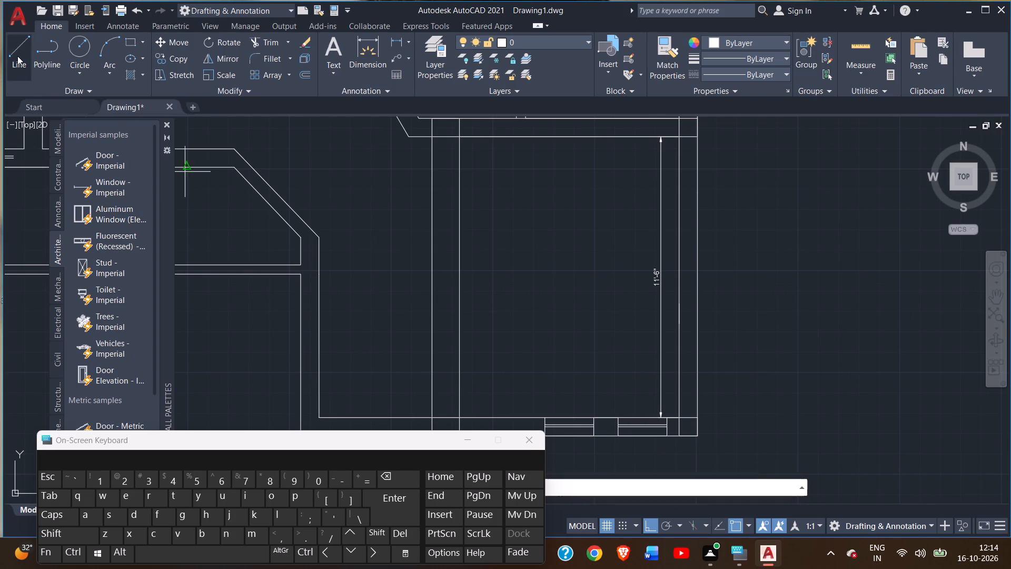
pyautogui.click(680, 138)
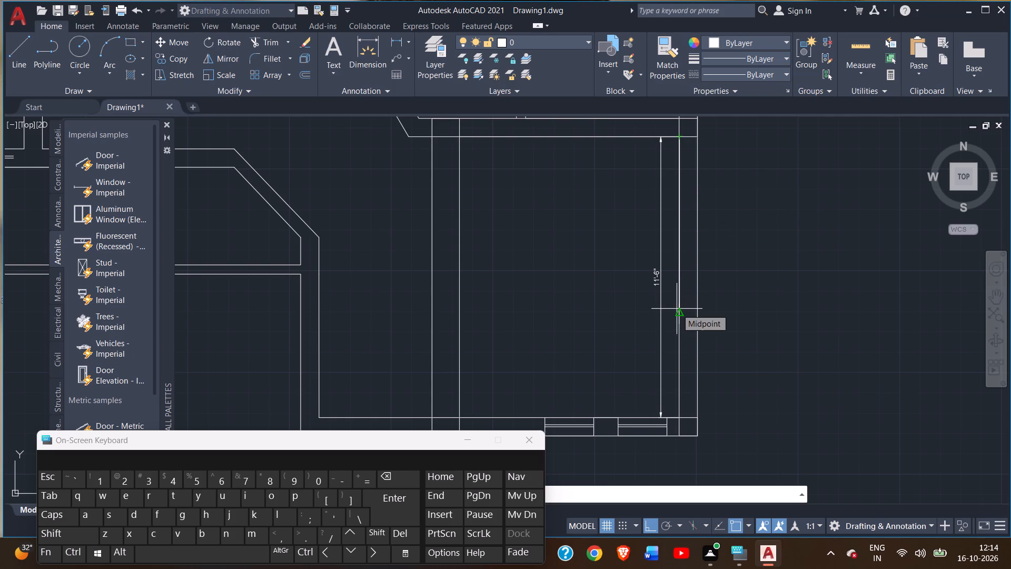
pyautogui.write("9'2.5")
pyautogui.hotkey('shift', '"')
pyautogui.press('Return')
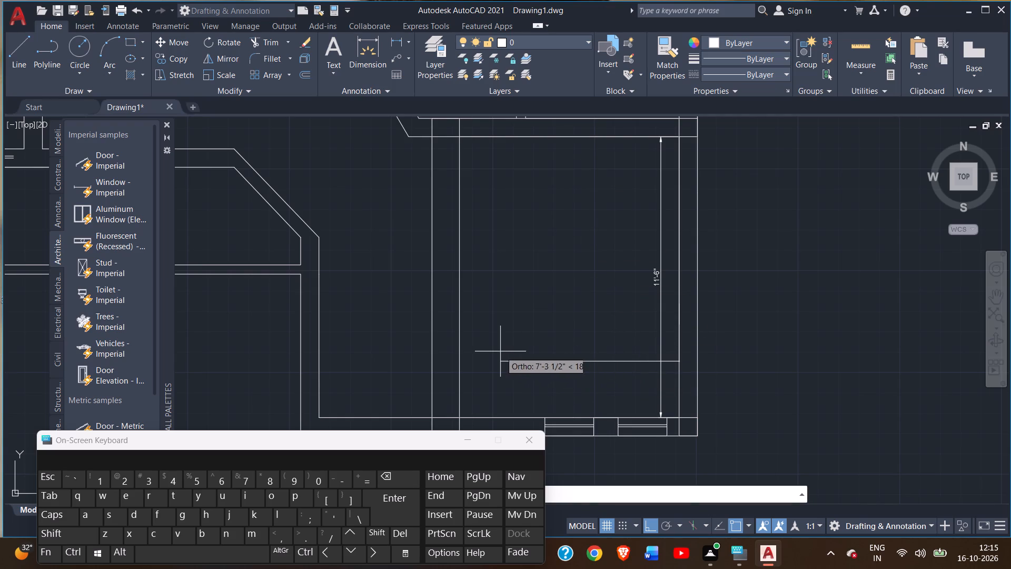
pyautogui.click(459, 364)
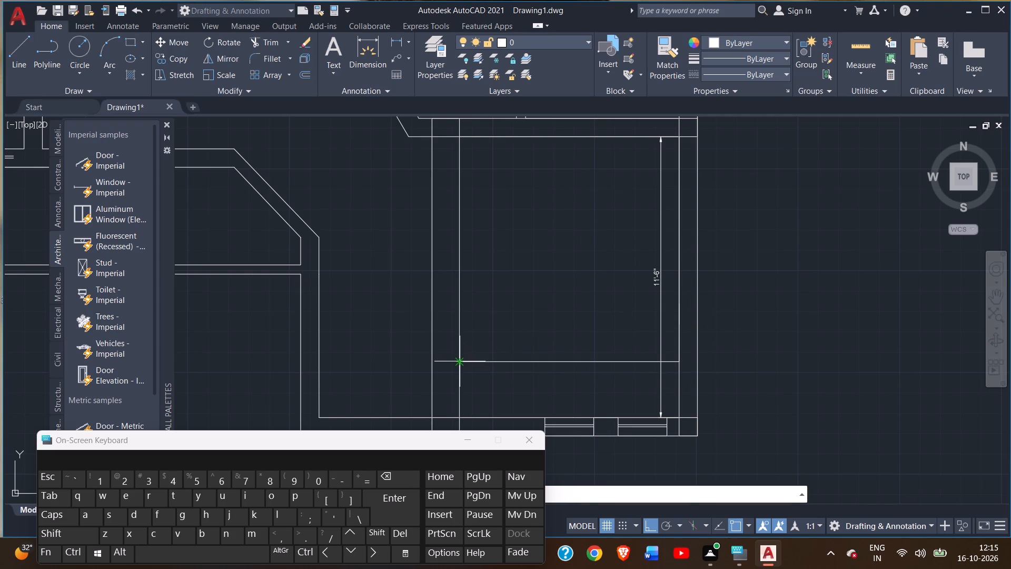
pyautogui.rightClick(459, 360)
pyautogui.click(491, 365)
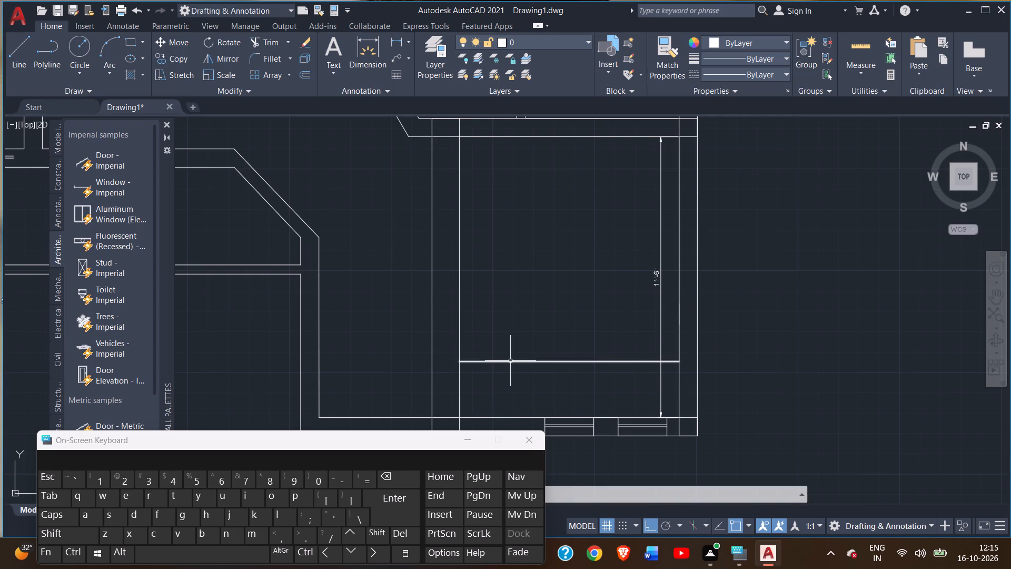
# Offset the new horizontal line upward by 3', and offset the resulting line another 3' upward.
pyautogui.click(511, 361)
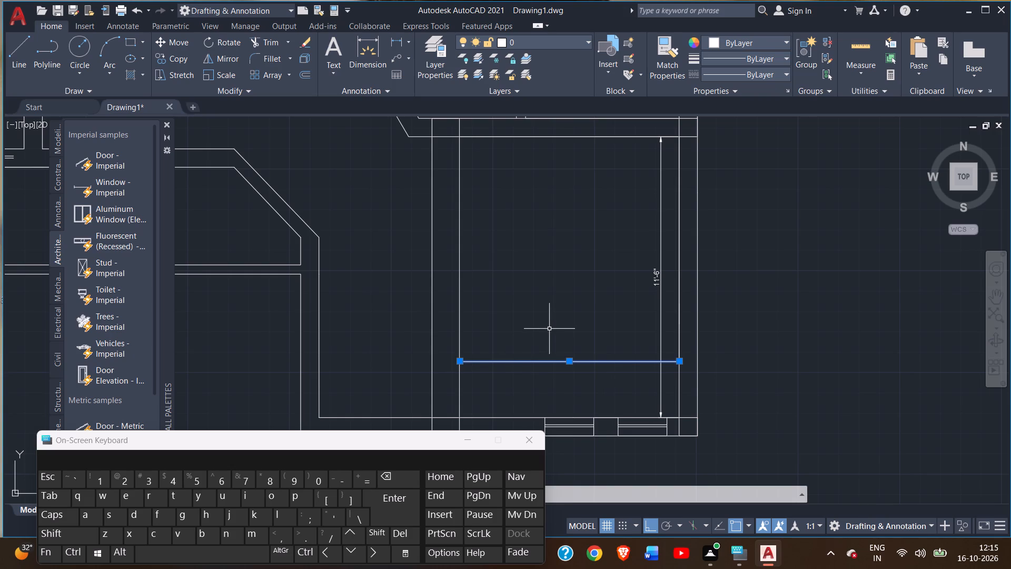
pyautogui.write('off')
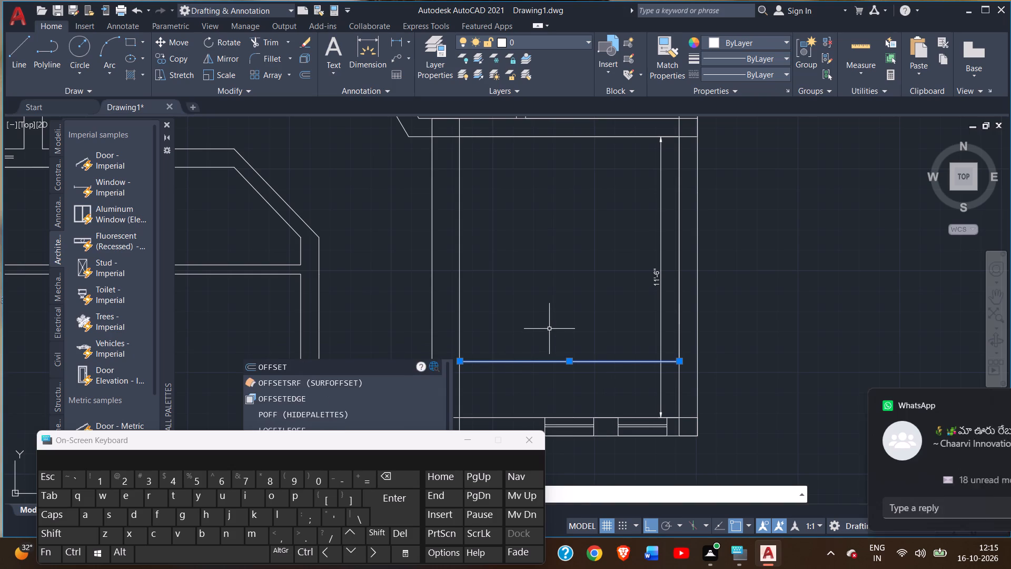
pyautogui.press('Return')
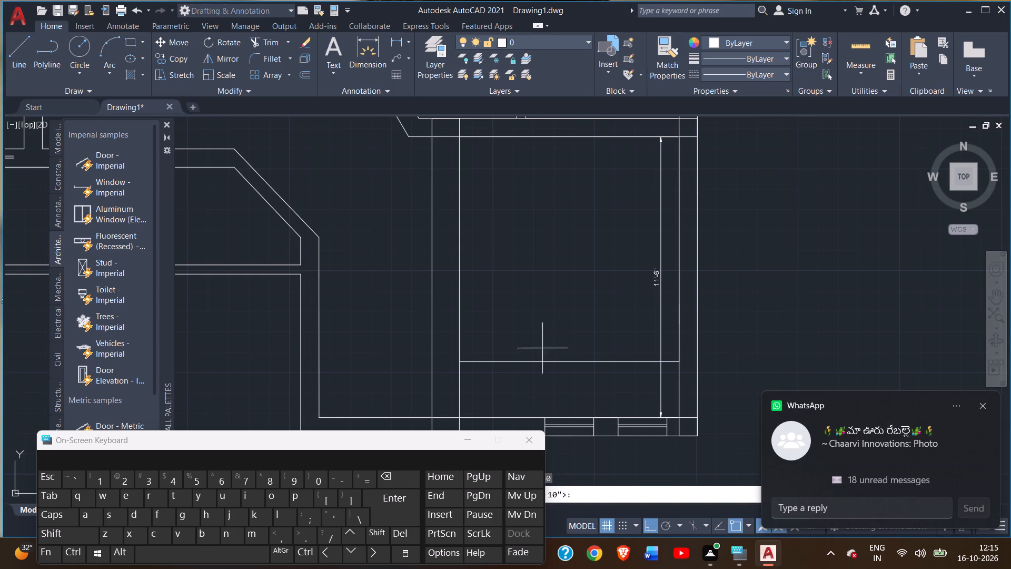
pyautogui.write("3'")
pyautogui.press('Return')
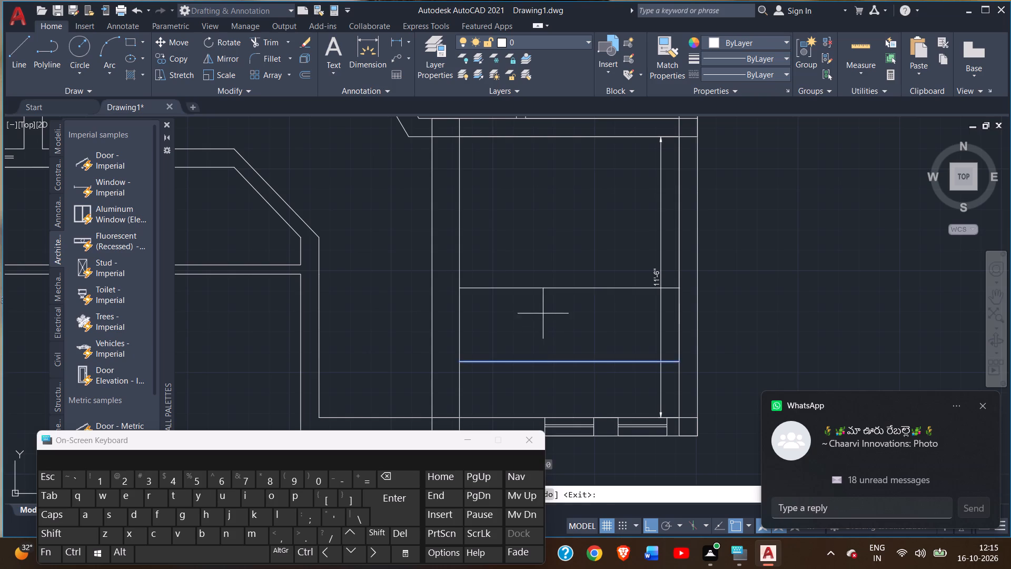
pyautogui.doubleClick(544, 312)
pyautogui.click(549, 289)
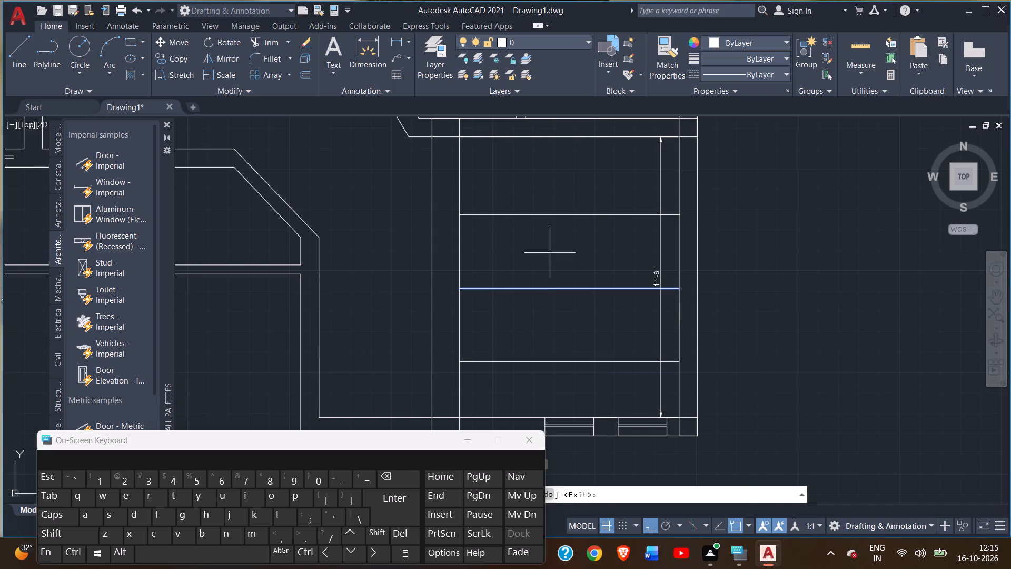
pyautogui.doubleClick(550, 250)
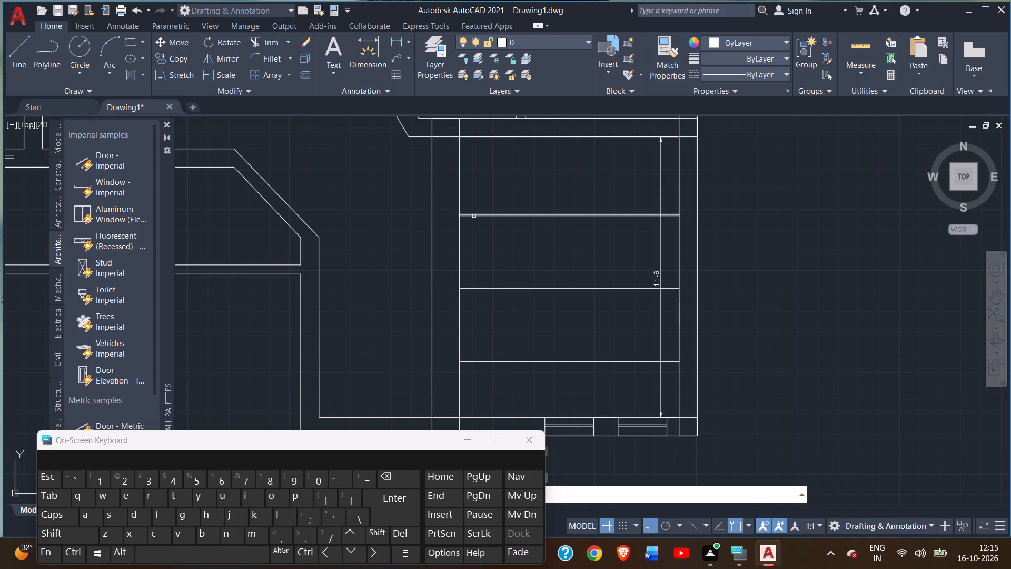
# Offset the left wall's inner face line and the vertical line along the right wall 3' into the room.
pyautogui.doubleClick(459, 241)
pyautogui.click(498, 247)
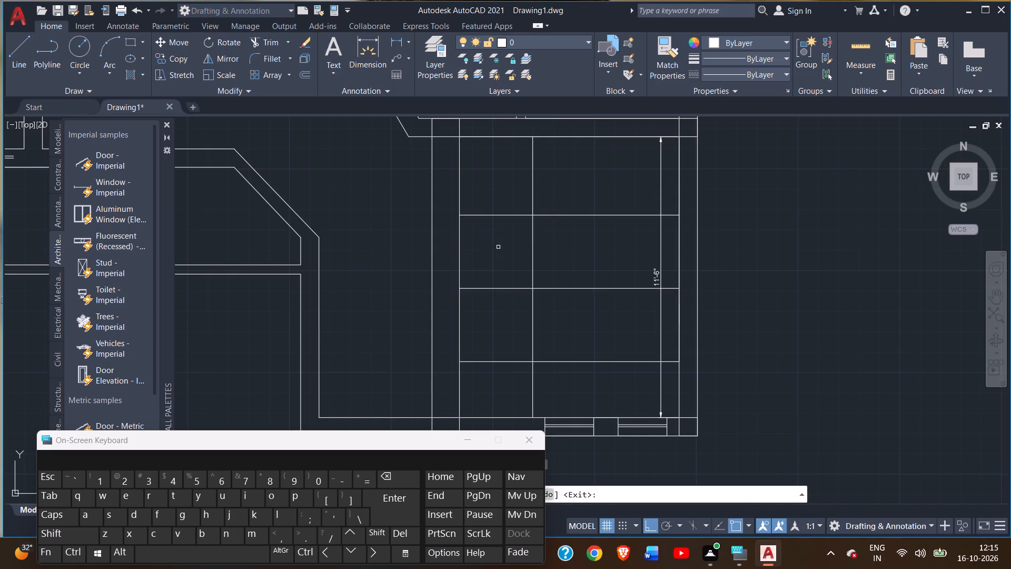
pyautogui.click(679, 243)
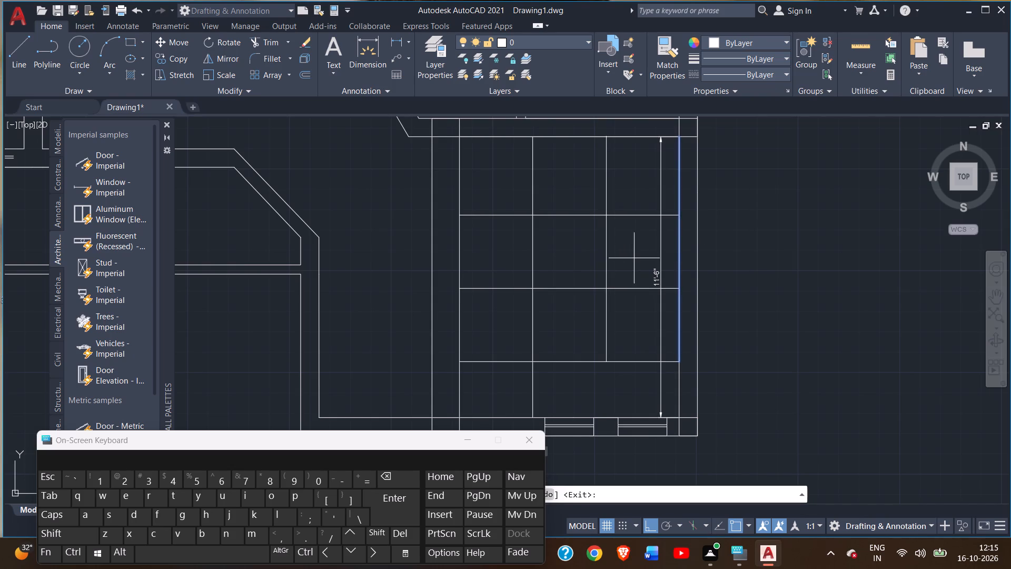
pyautogui.doubleClick(634, 259)
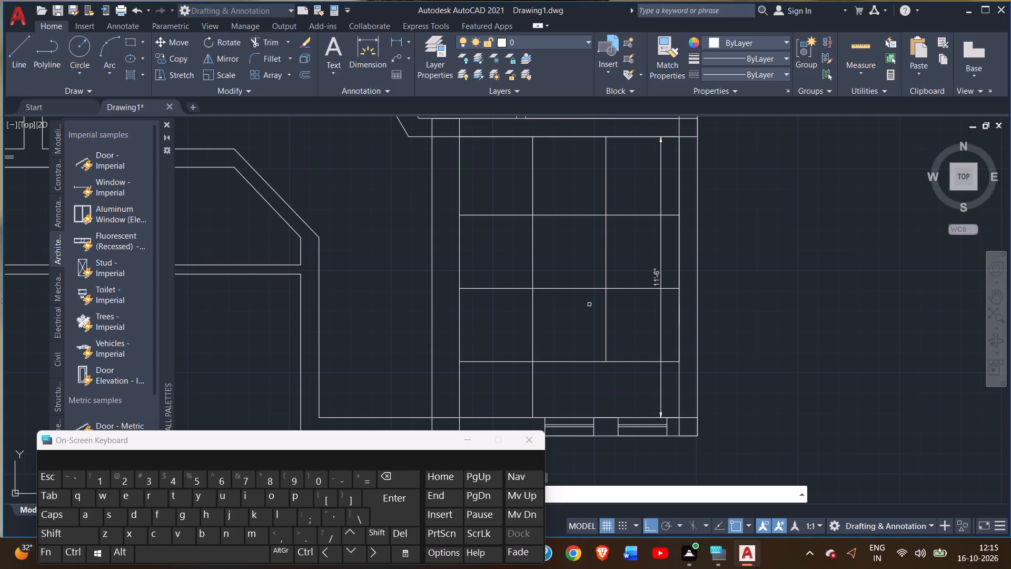
pyautogui.rightClick(553, 319)
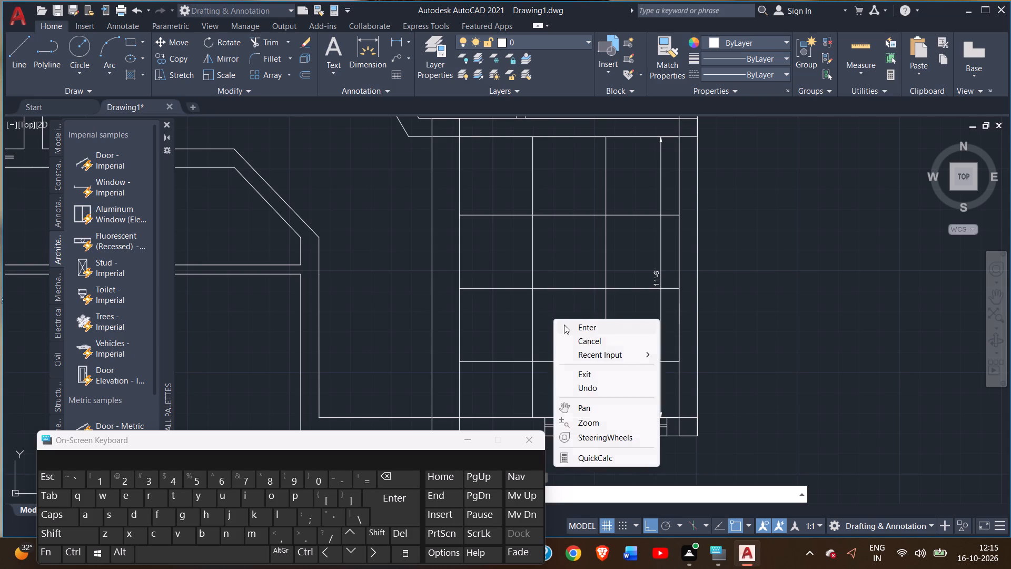
pyautogui.click(570, 325)
# Trim the guide lines in the stair room, leaving only the central 3' square and the lowest horizontal line.
pyautogui.click(266, 41)
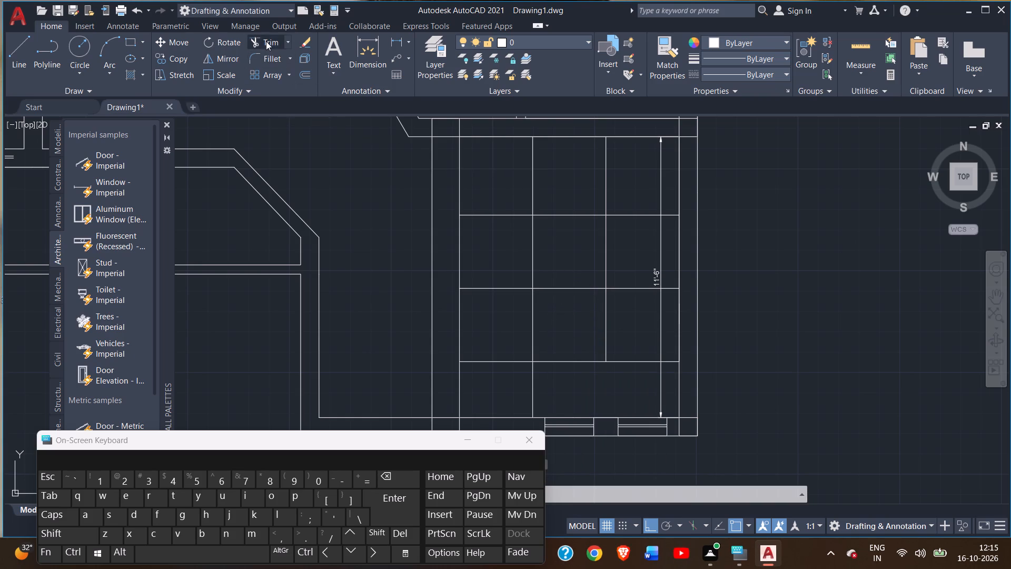
pyautogui.click(534, 175)
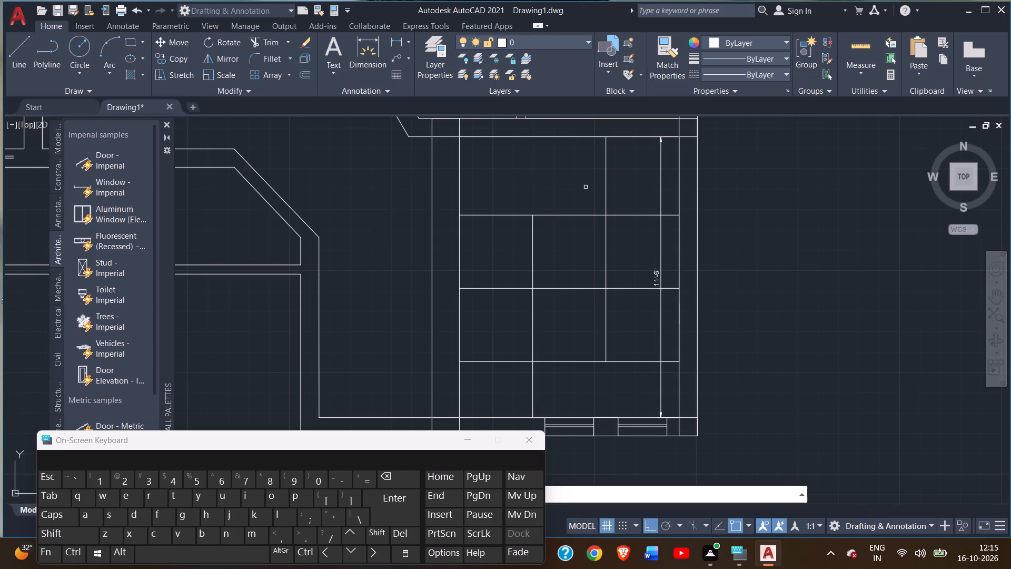
pyautogui.click(608, 192)
pyautogui.click(628, 215)
pyautogui.click(504, 215)
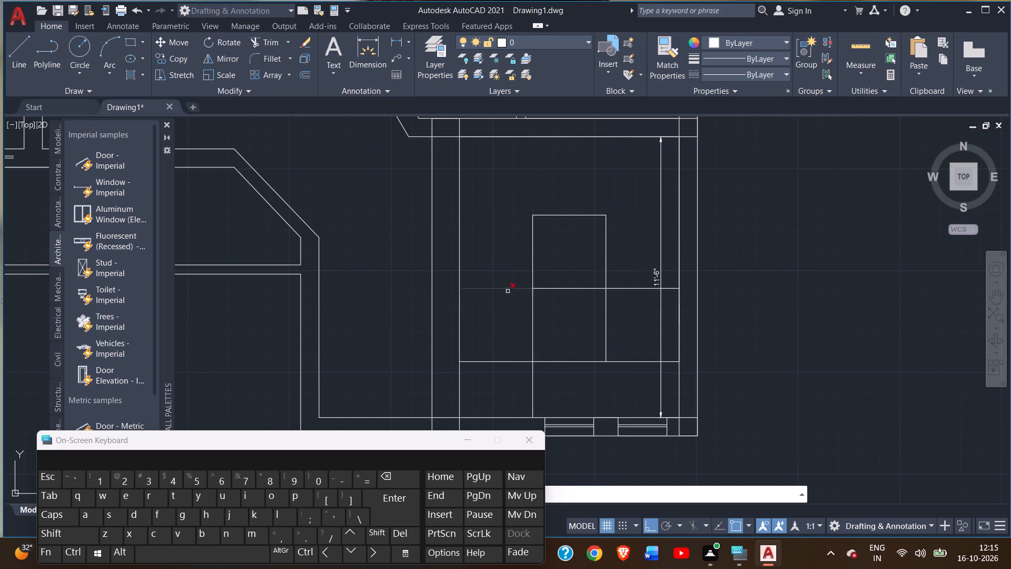
pyautogui.doubleClick(508, 292)
pyautogui.click(508, 287)
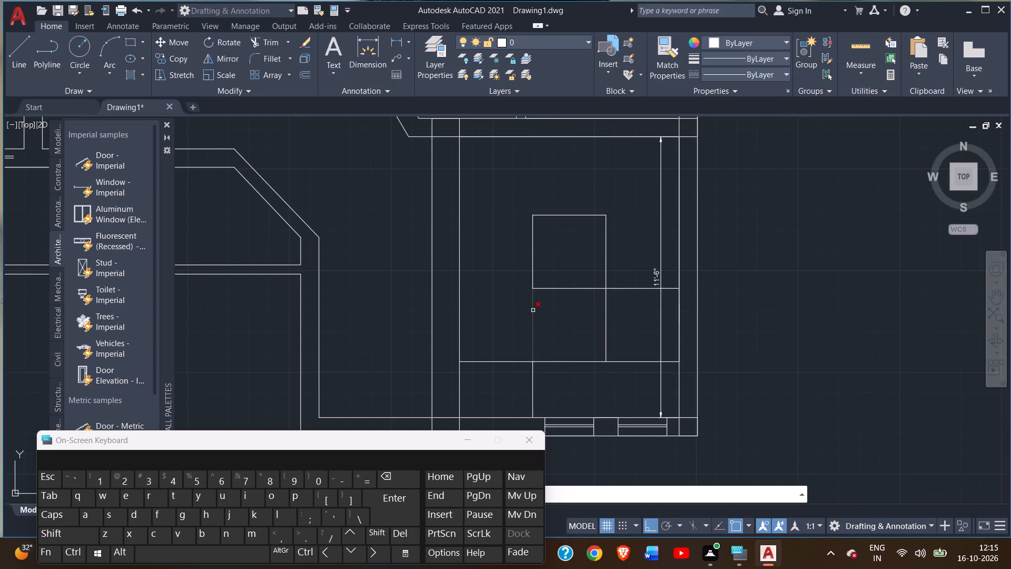
pyautogui.click(533, 310)
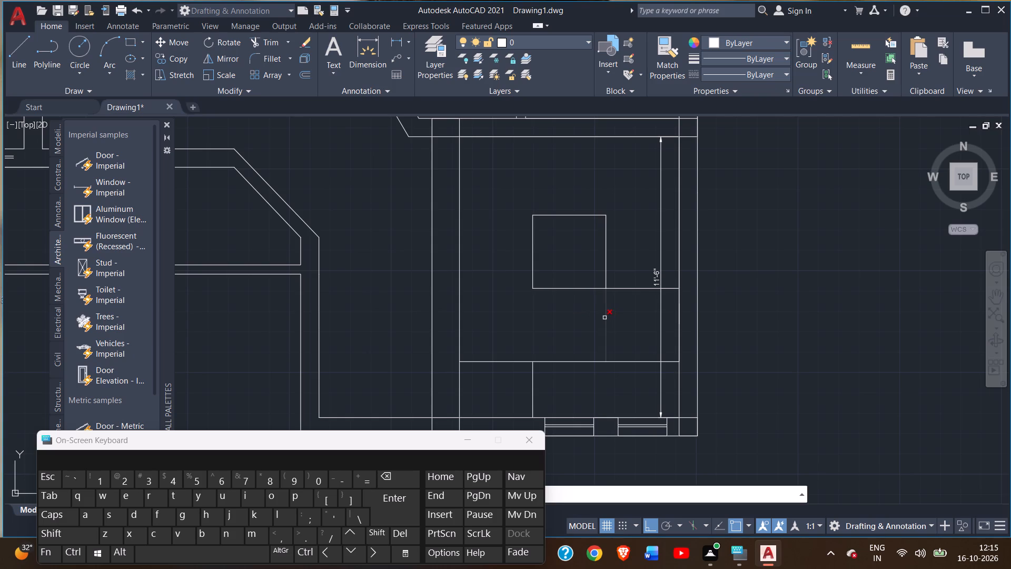
pyautogui.click(605, 318)
pyautogui.doubleClick(627, 287)
pyautogui.click(533, 387)
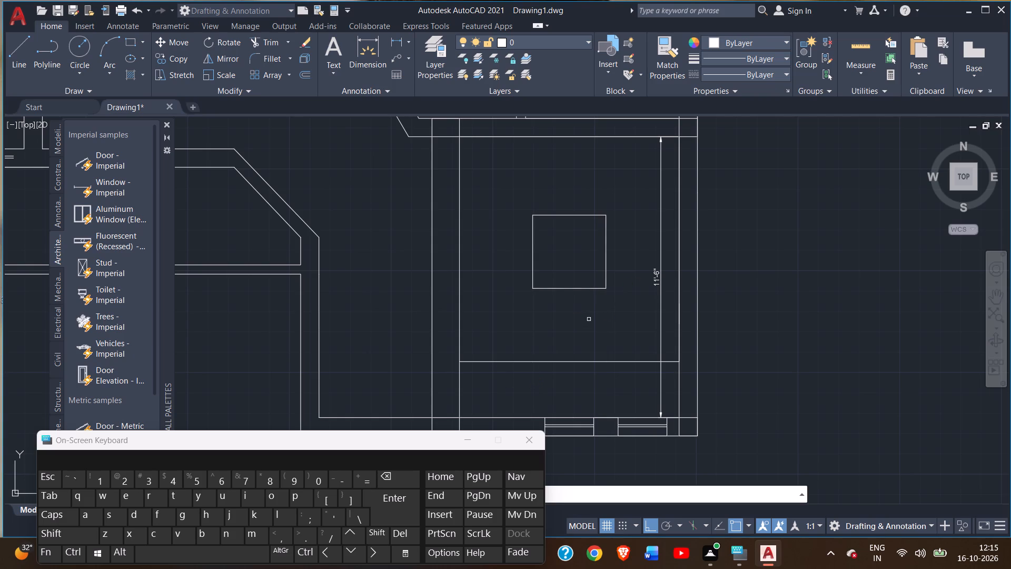
pyautogui.rightClick(589, 319)
pyautogui.click(598, 330)
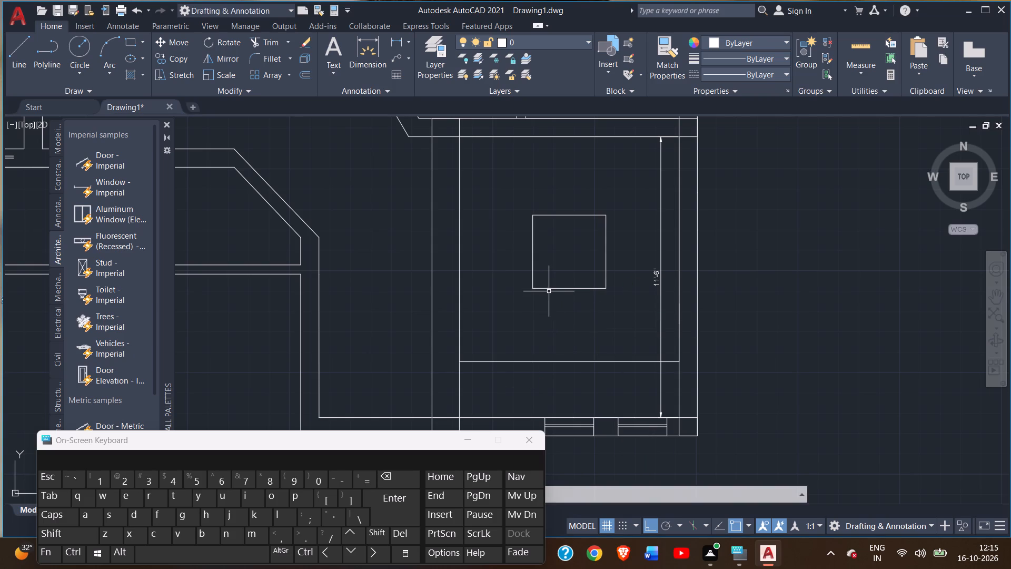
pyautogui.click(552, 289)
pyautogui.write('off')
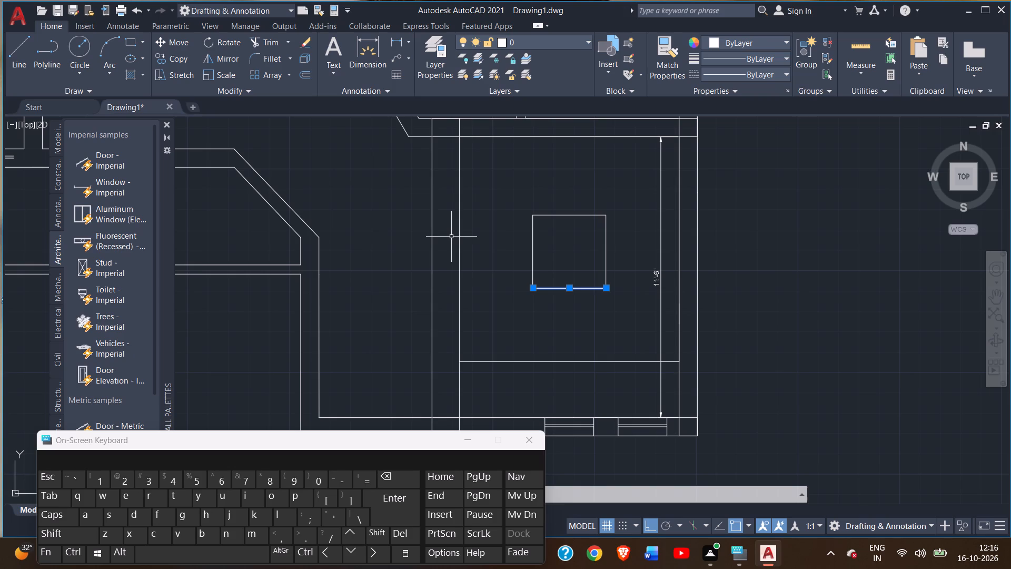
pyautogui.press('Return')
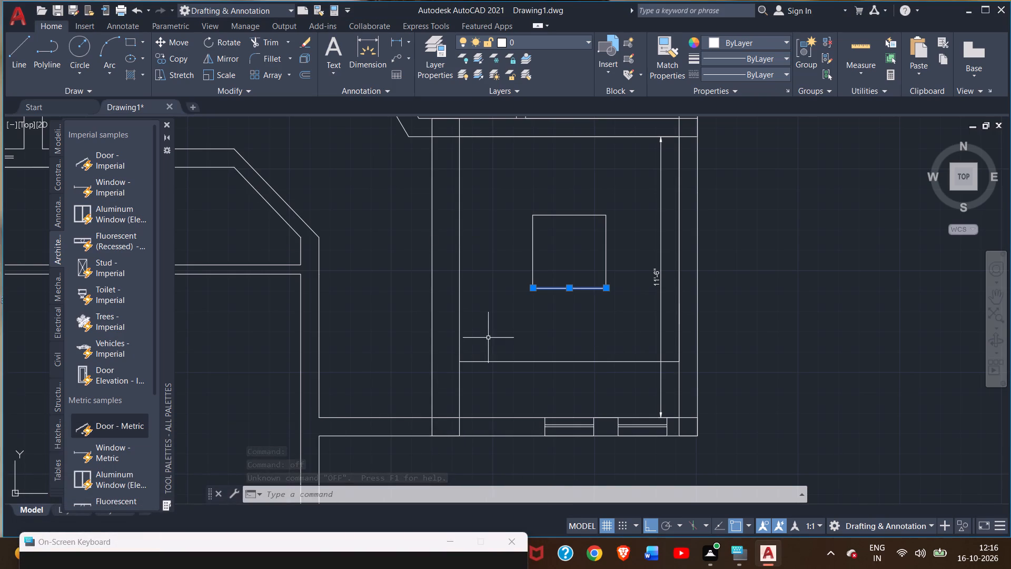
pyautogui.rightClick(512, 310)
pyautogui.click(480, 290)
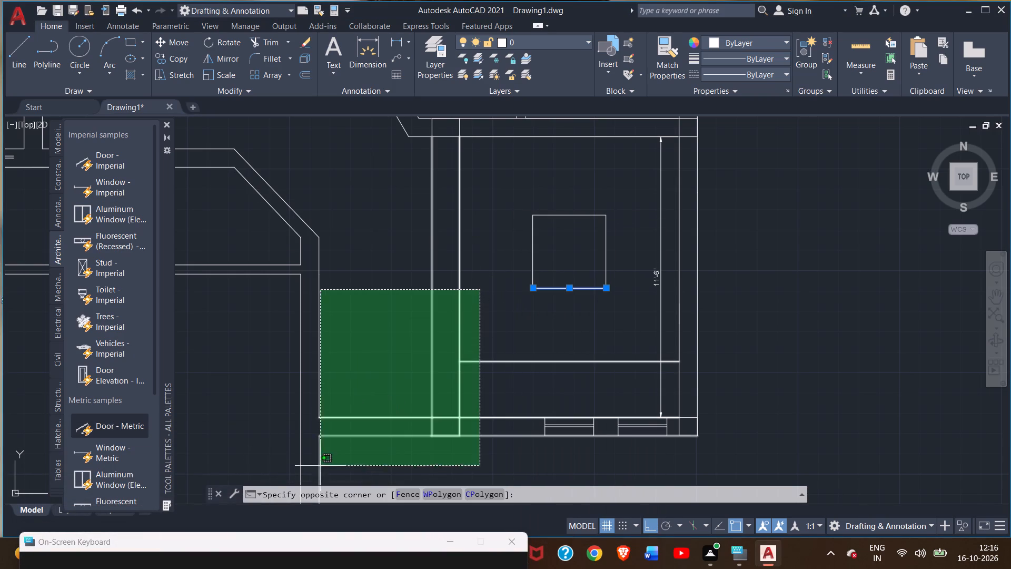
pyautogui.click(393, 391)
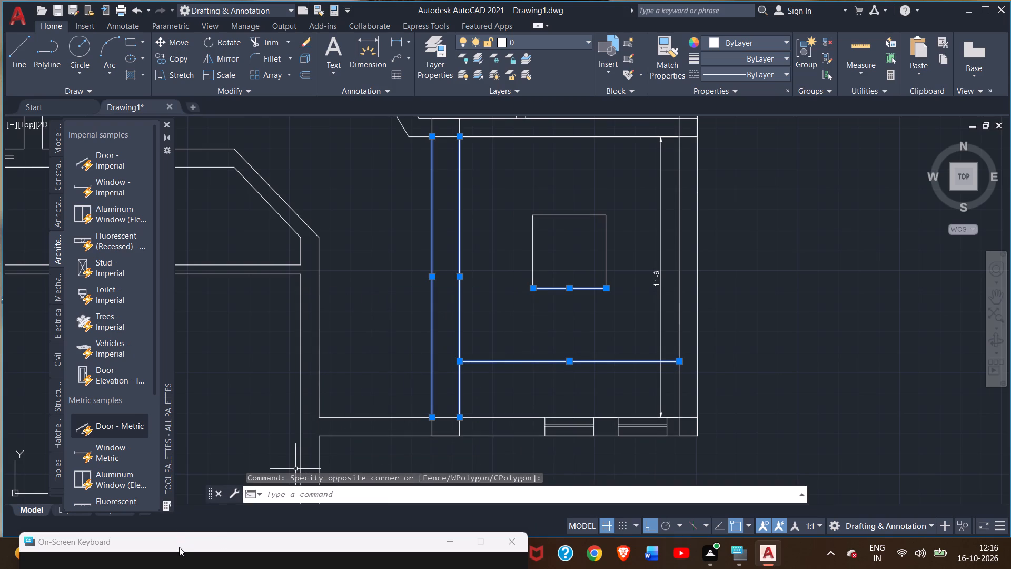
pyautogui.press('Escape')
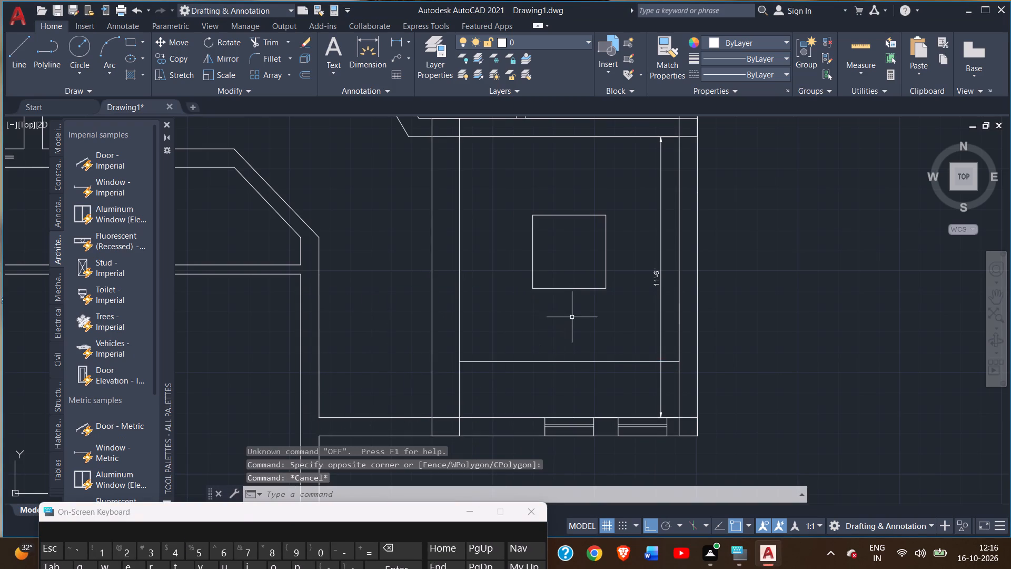
# Offset all four sides of the central 3' square inward by 1".
pyautogui.doubleClick(574, 288)
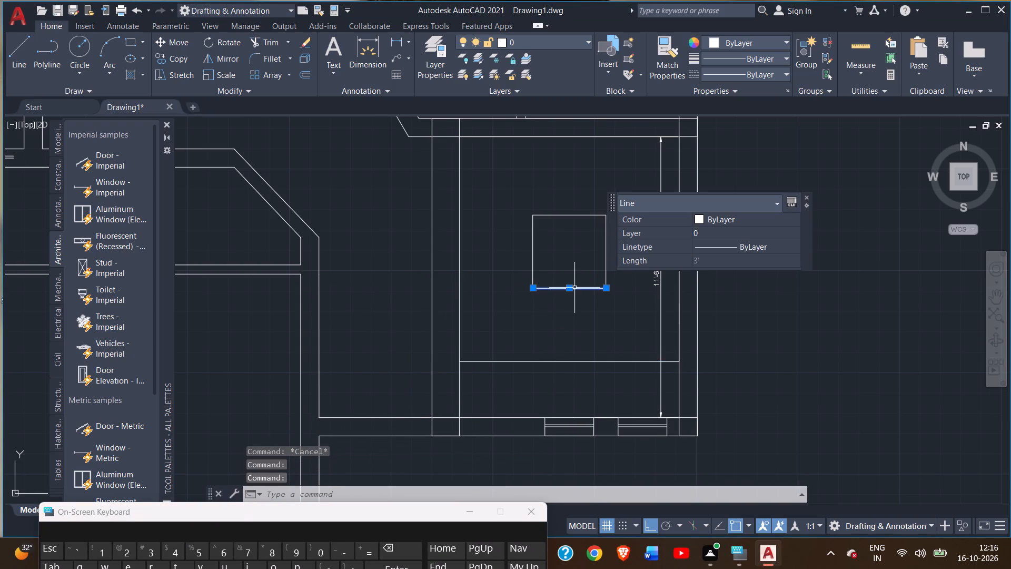
pyautogui.write('off')
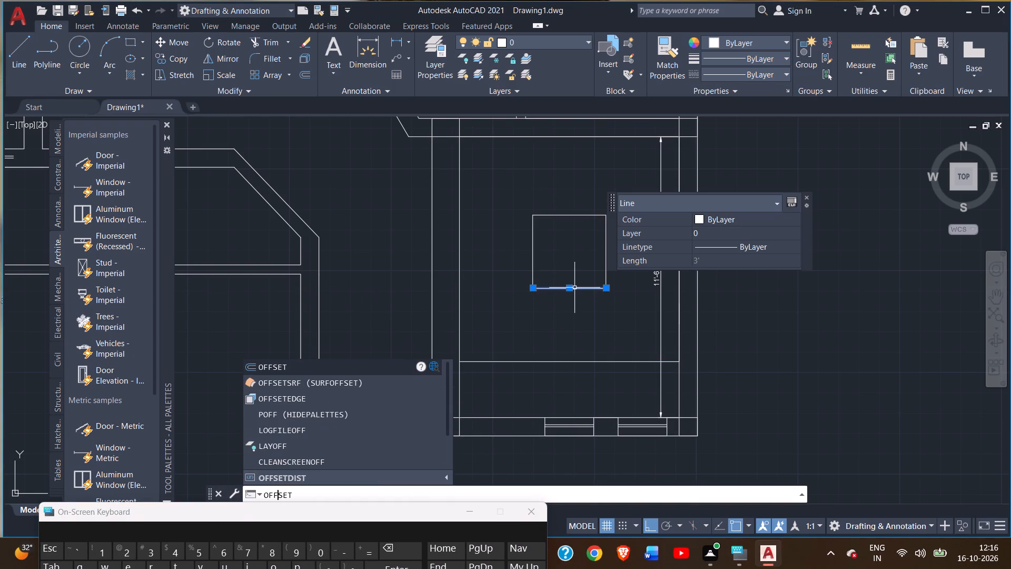
pyautogui.press('Return')
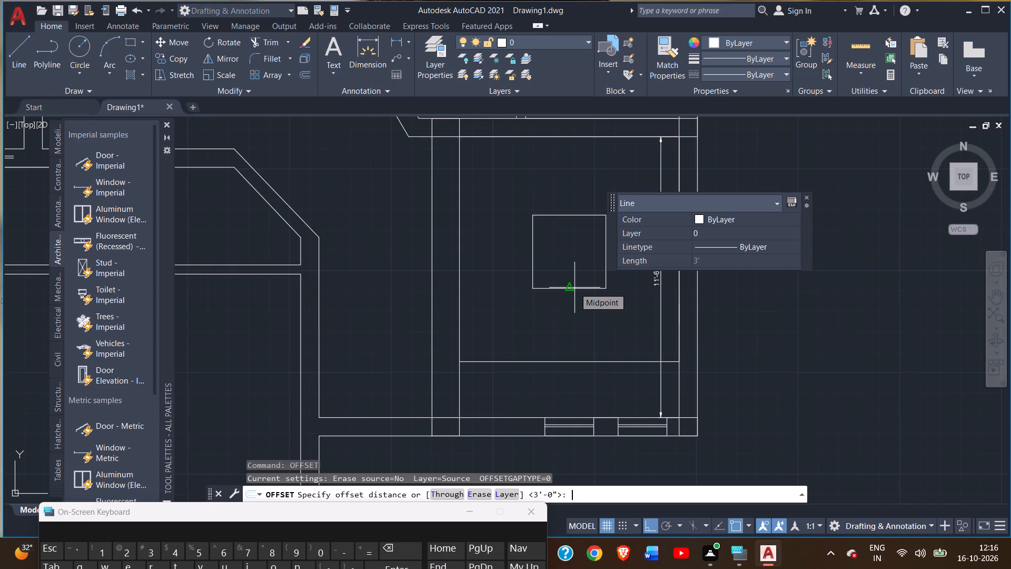
pyautogui.press('1')
pyautogui.hotkey('shift', '"')
pyautogui.press('Return')
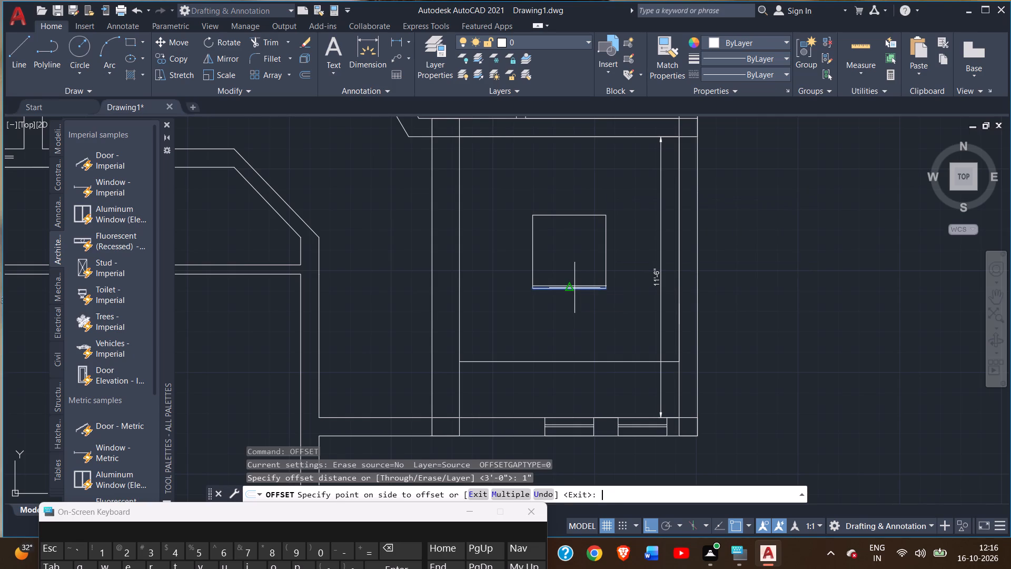
pyautogui.scroll(3, 581, 287)
pyautogui.click(574, 268)
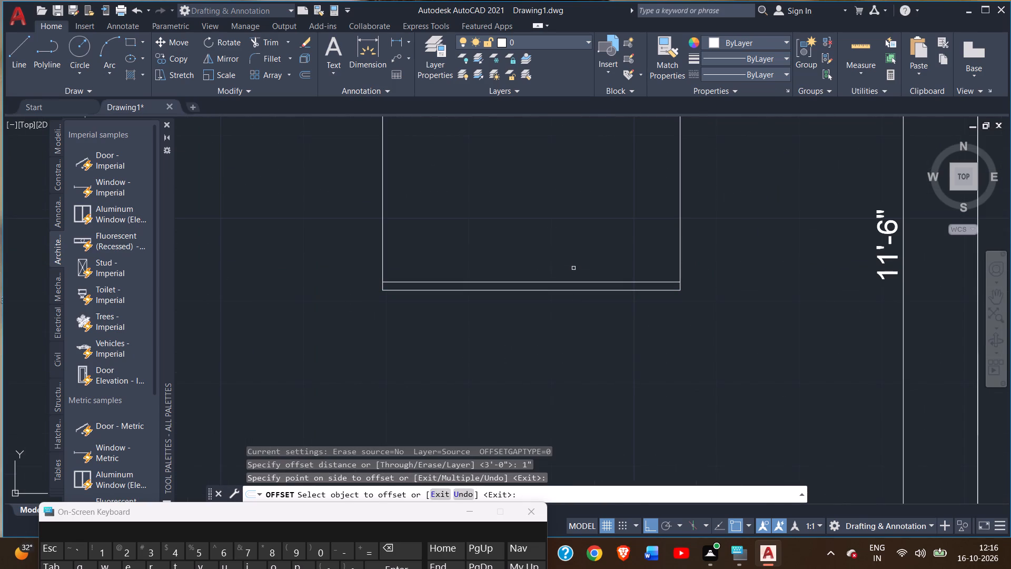
pyautogui.click(383, 219)
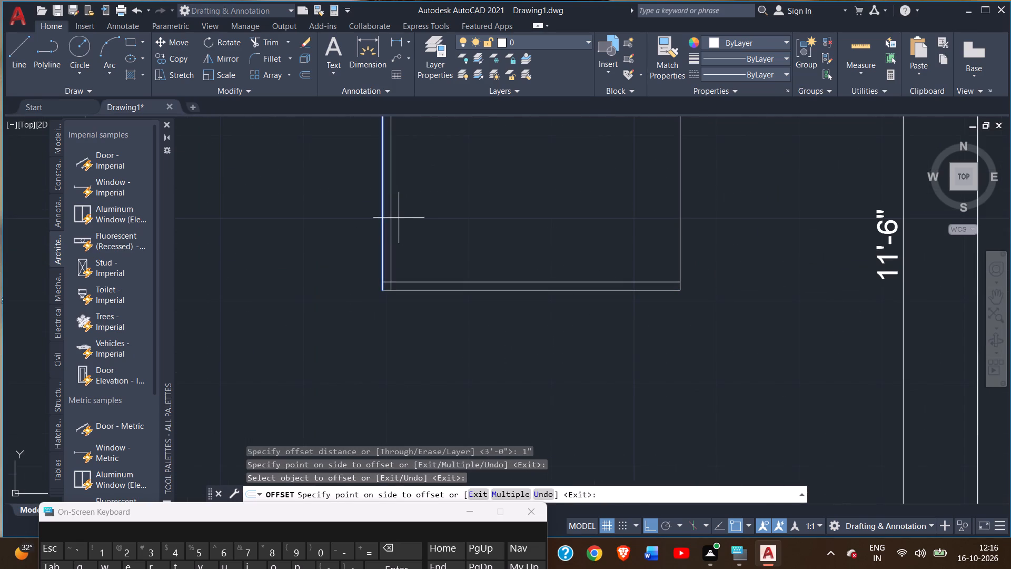
pyautogui.click(409, 218)
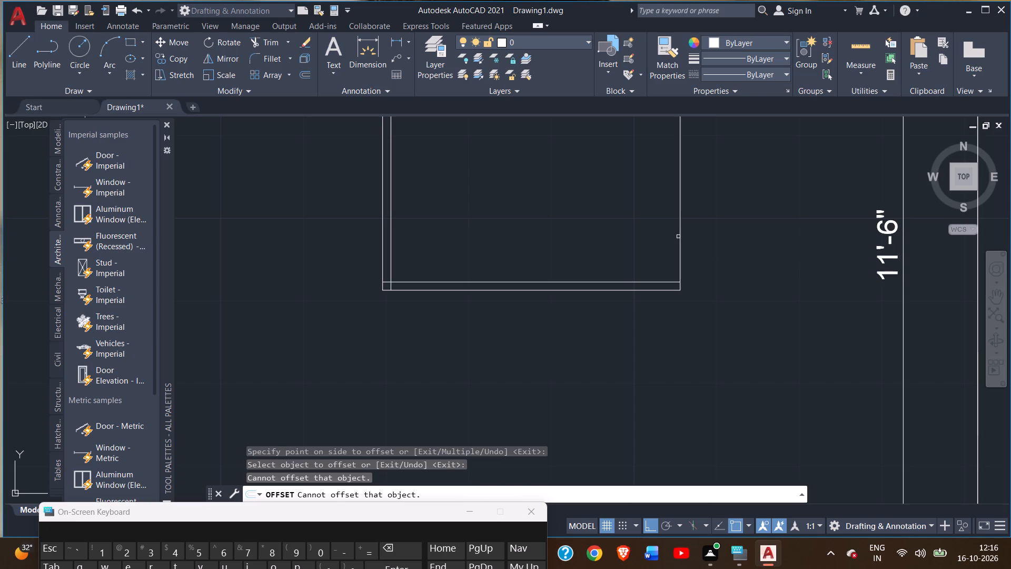
pyautogui.click(680, 235)
pyautogui.click(620, 257)
pyautogui.scroll(-2, 611, 258)
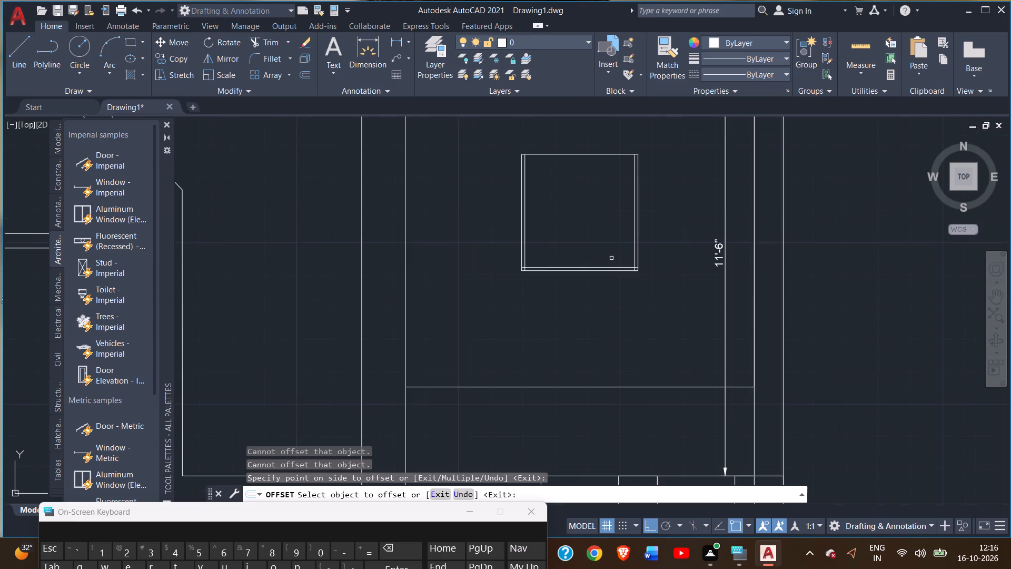
pyautogui.moveTo(602, 236); pyautogui.dragTo(601, 365, button='middle')
pyautogui.scroll(1, 550, 264)
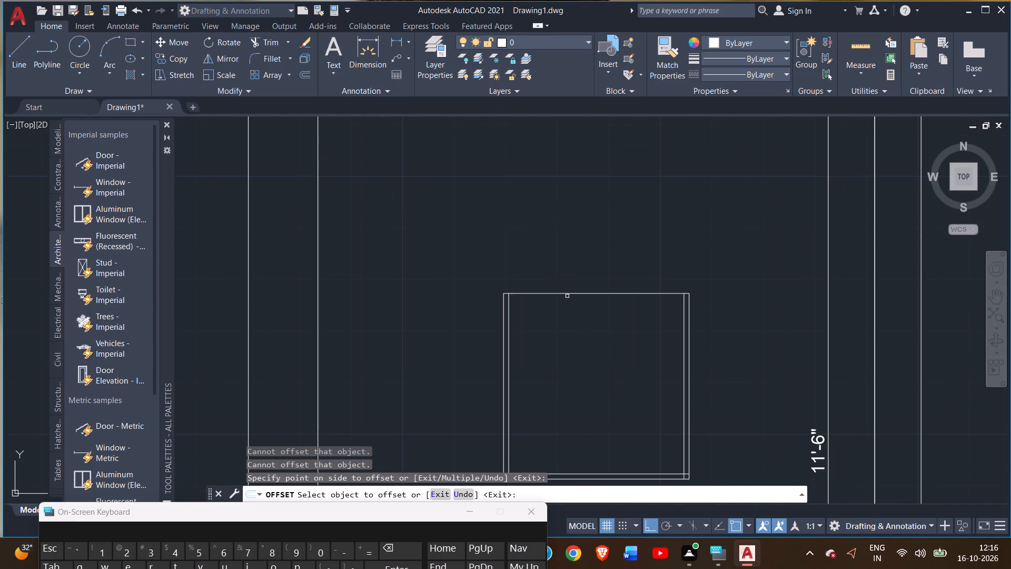
pyautogui.click(567, 292)
pyautogui.click(563, 329)
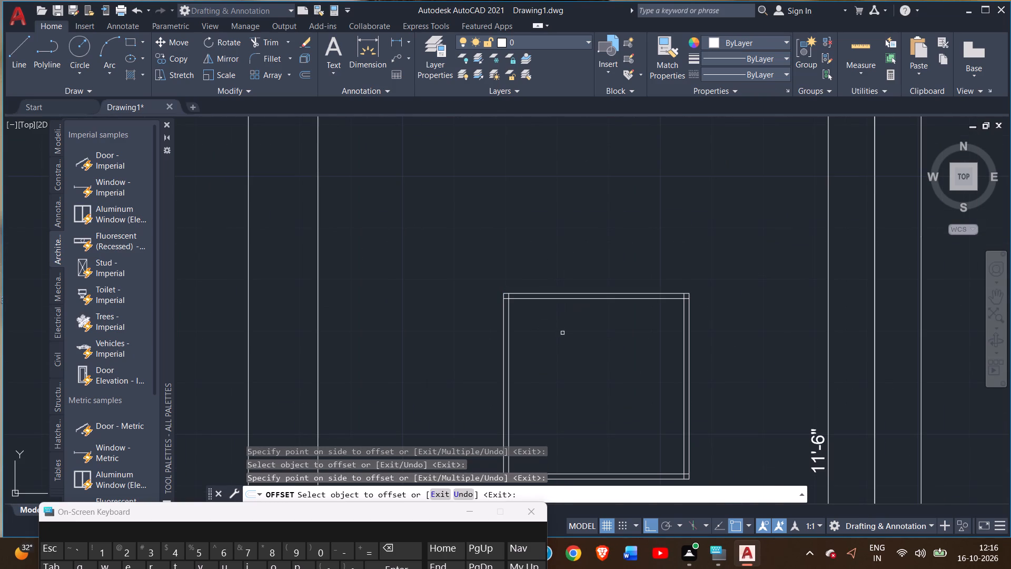
# Trim the overlapping ends of the 1" offset lines at the central square's two upper corners.
pyautogui.click(259, 41)
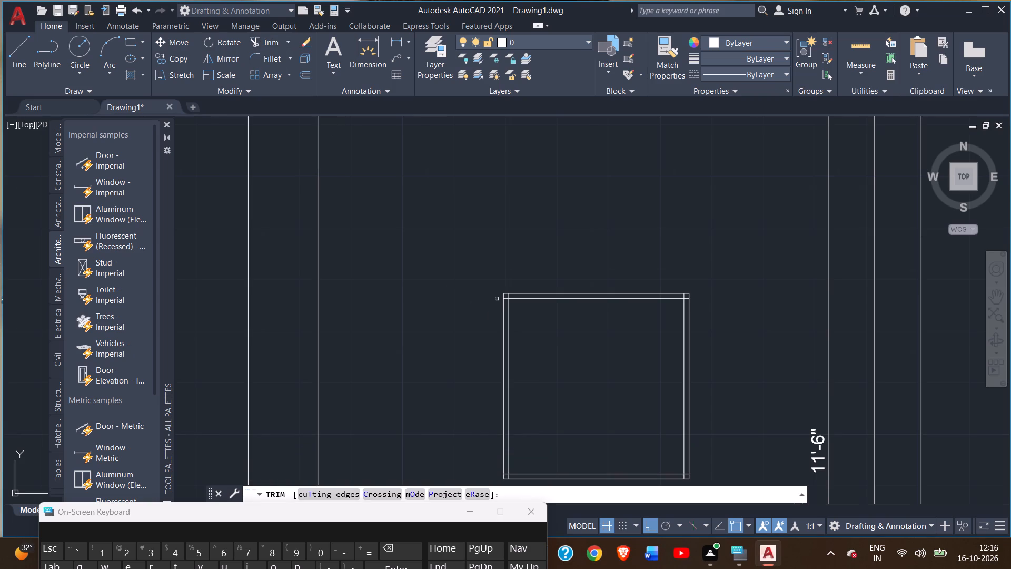
pyautogui.scroll(4, 497, 295)
pyautogui.click(566, 301)
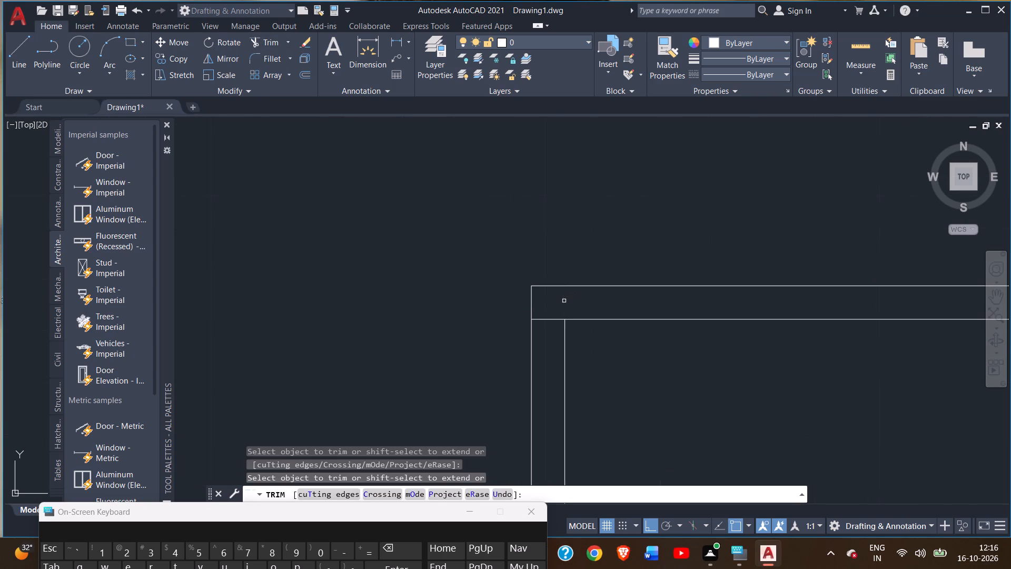
pyautogui.click(554, 321)
pyautogui.scroll(-2, 623, 370)
pyautogui.moveTo(621, 371); pyautogui.dragTo(556, 353, button='middle')
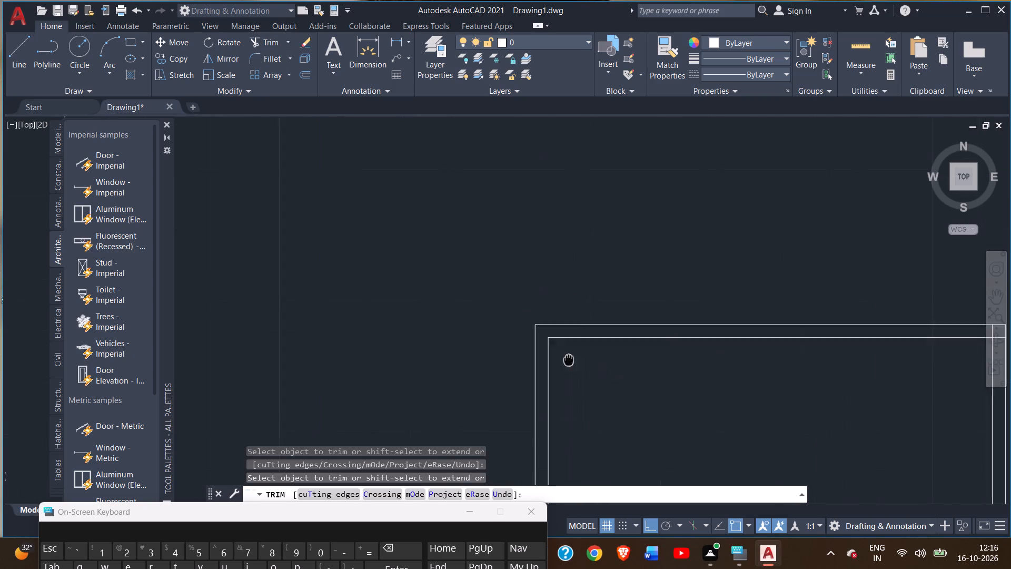
pyautogui.moveTo(556, 353); pyautogui.dragTo(84, 241, button='middle')
pyautogui.scroll(2, 511, 204)
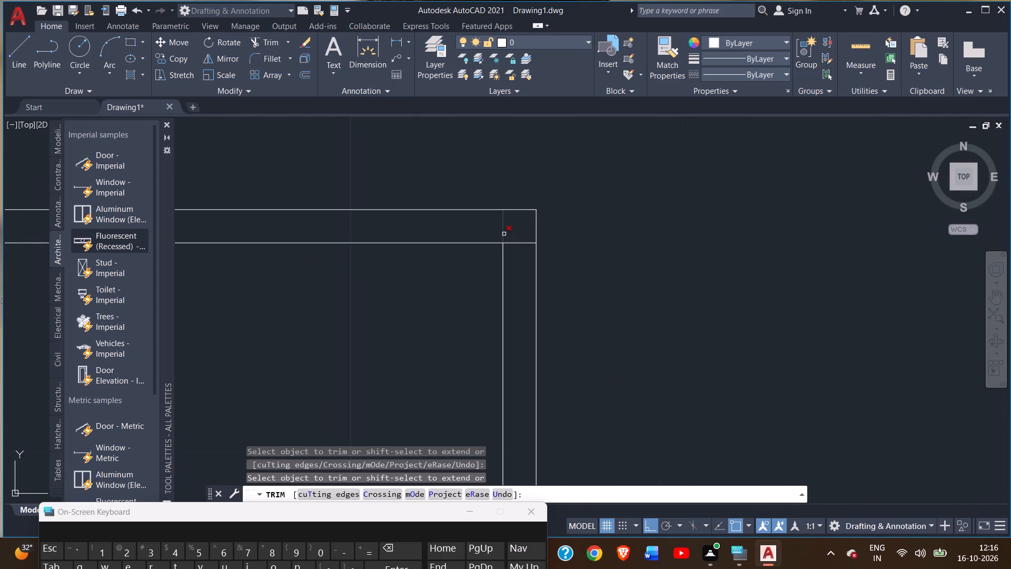
pyautogui.click(504, 233)
pyautogui.doubleClick(517, 244)
# Trim the overlapping ends of the 1" offset lines at the central square's two lower corners.
pyautogui.scroll(-2, 463, 341)
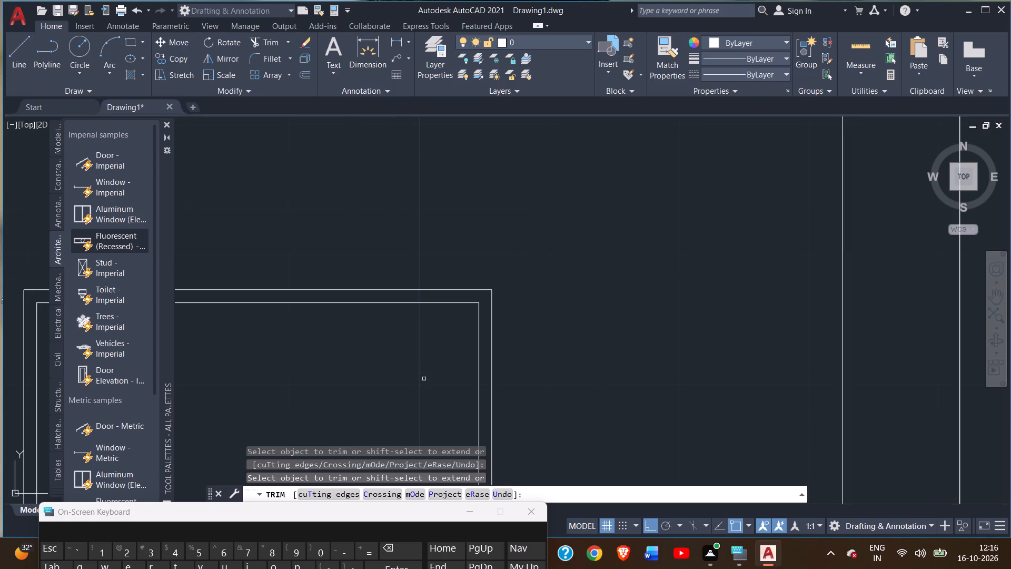
pyautogui.moveTo(423, 380); pyautogui.dragTo(623, 159, button='middle')
pyautogui.moveTo(652, 381); pyautogui.dragTo(653, 183, button='middle')
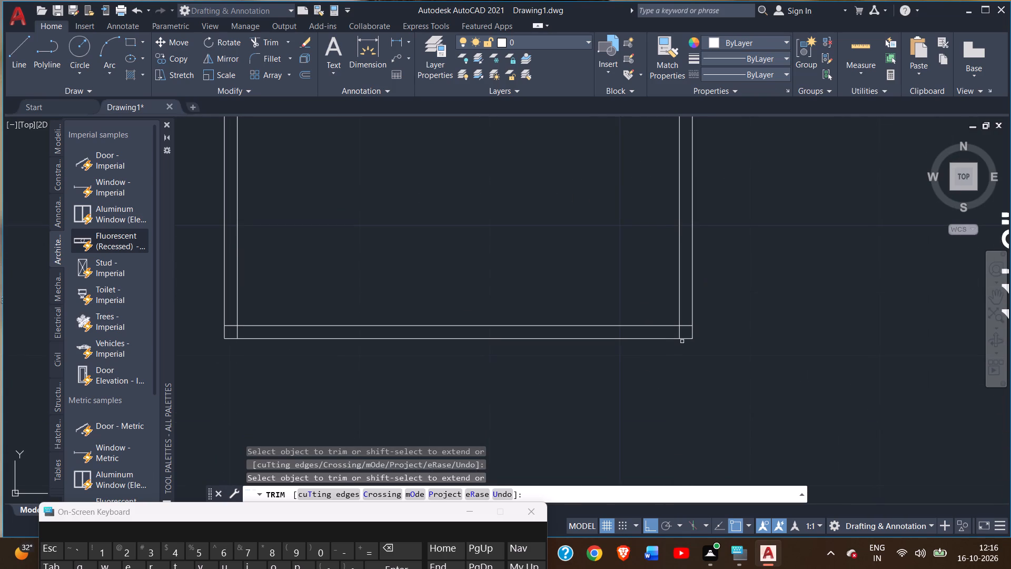
pyautogui.scroll(3, 673, 348)
pyautogui.click(695, 289)
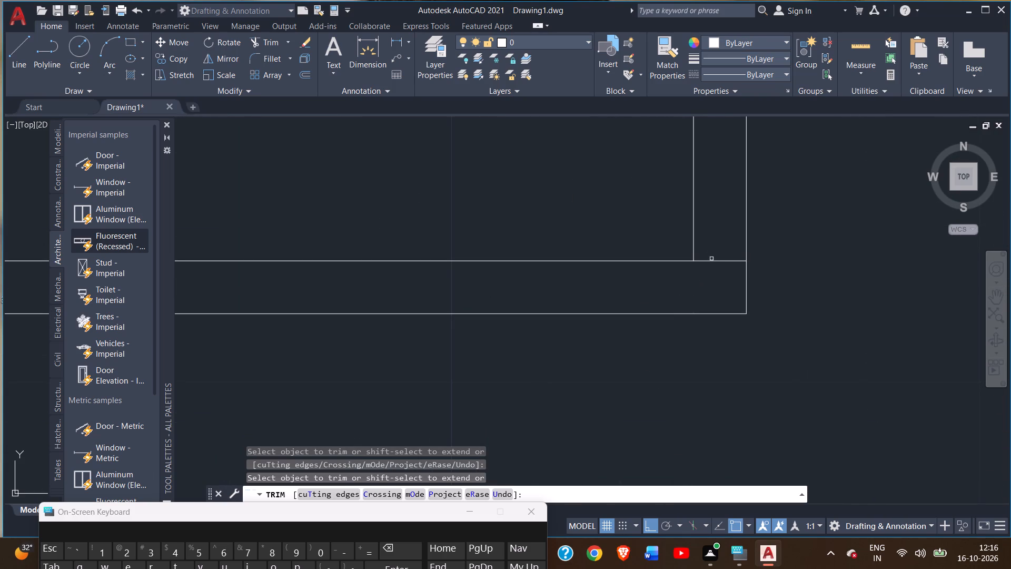
pyautogui.click(711, 261)
pyautogui.scroll(-3, 631, 318)
pyautogui.moveTo(507, 379); pyautogui.dragTo(705, 401, button='middle')
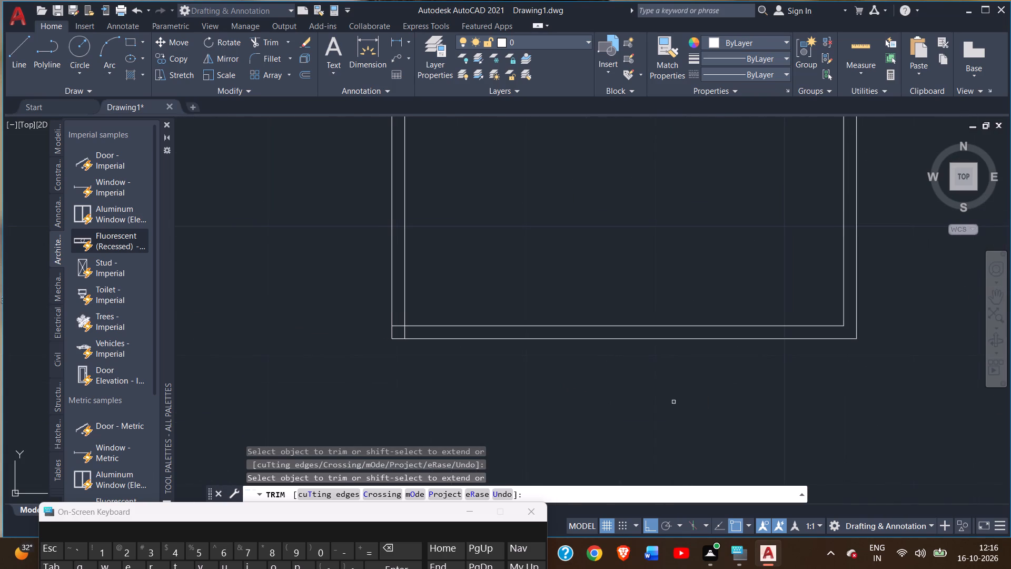
pyautogui.scroll(3, 401, 323)
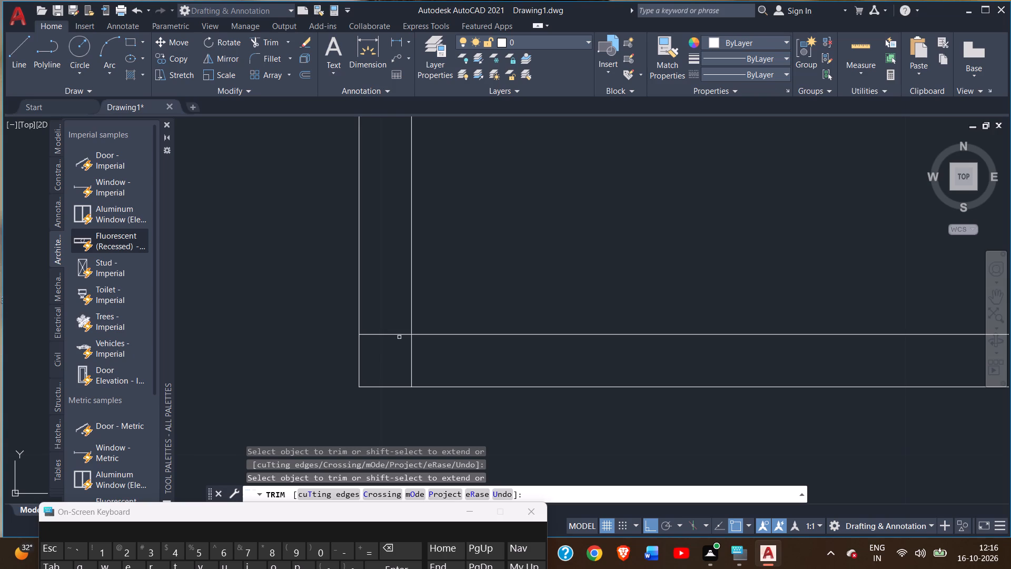
pyautogui.click(400, 335)
pyautogui.click(411, 356)
# Trim the stair room's left wall lines inside the upper wall, and the upper wall's lower line between them, to open the junction.
pyautogui.scroll(-6, 411, 356)
pyautogui.moveTo(424, 397); pyautogui.dragTo(433, 368, button='middle')
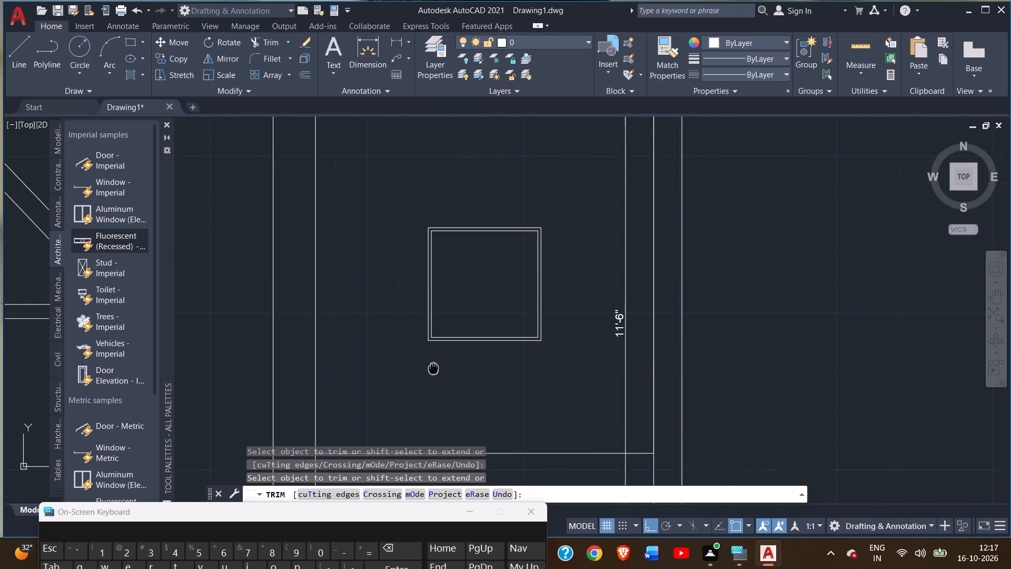
pyautogui.moveTo(433, 368); pyautogui.dragTo(437, 363, button='middle')
pyautogui.rightClick(421, 369)
pyautogui.click(399, 374)
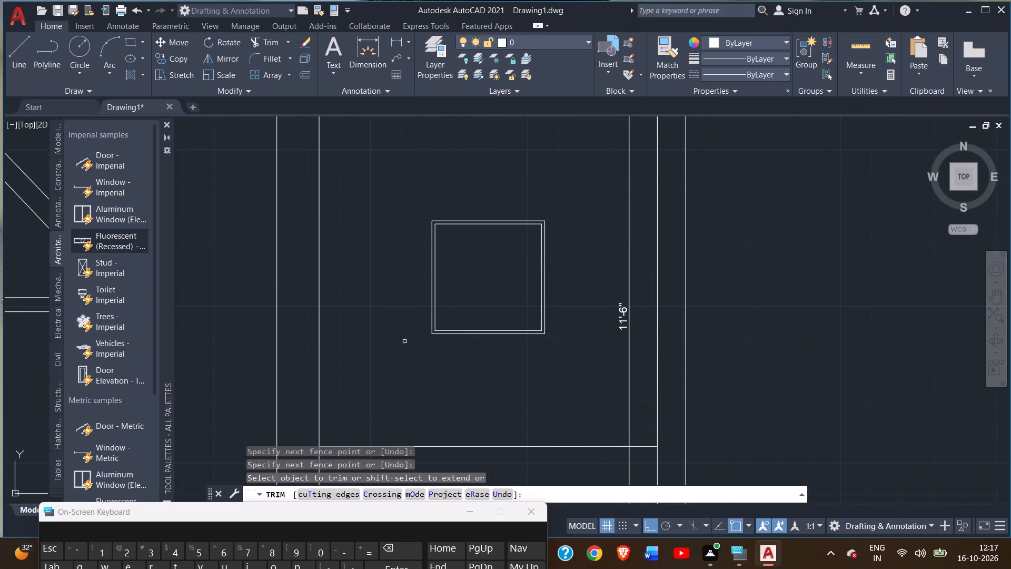
pyautogui.rightClick(399, 322)
pyautogui.click(410, 327)
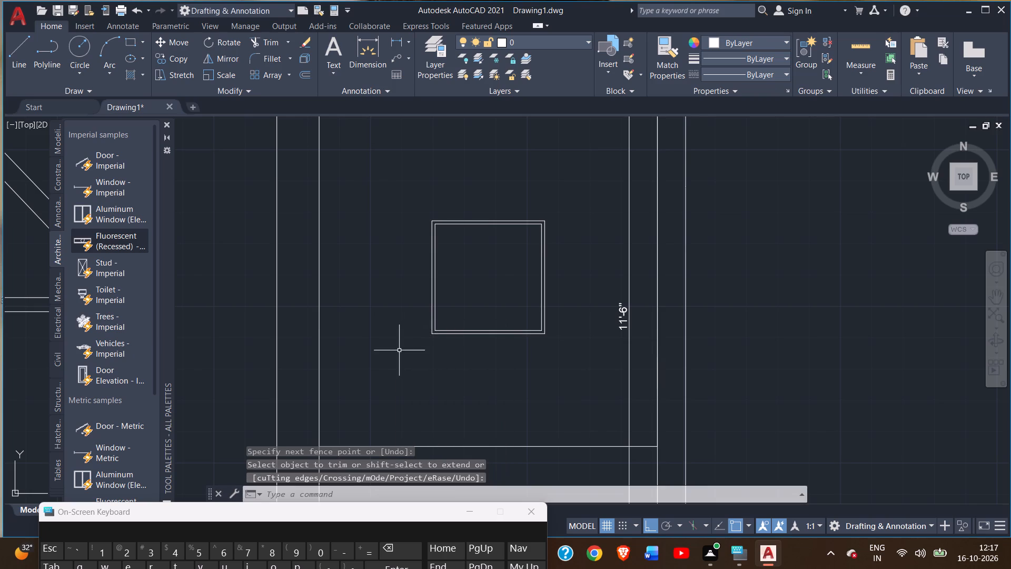
pyautogui.scroll(-2, 399, 351)
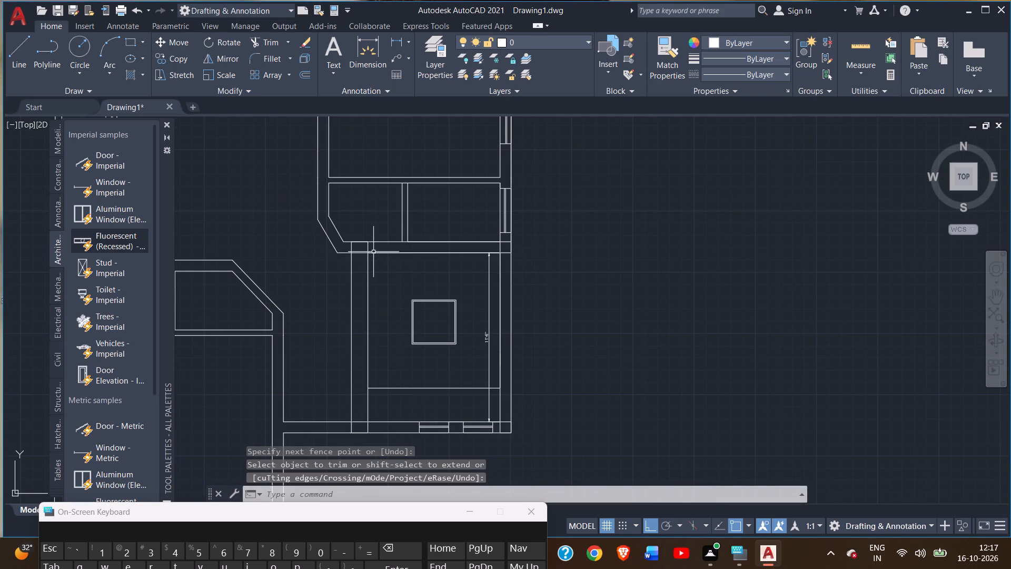
pyautogui.click(261, 42)
pyautogui.scroll(2, 337, 248)
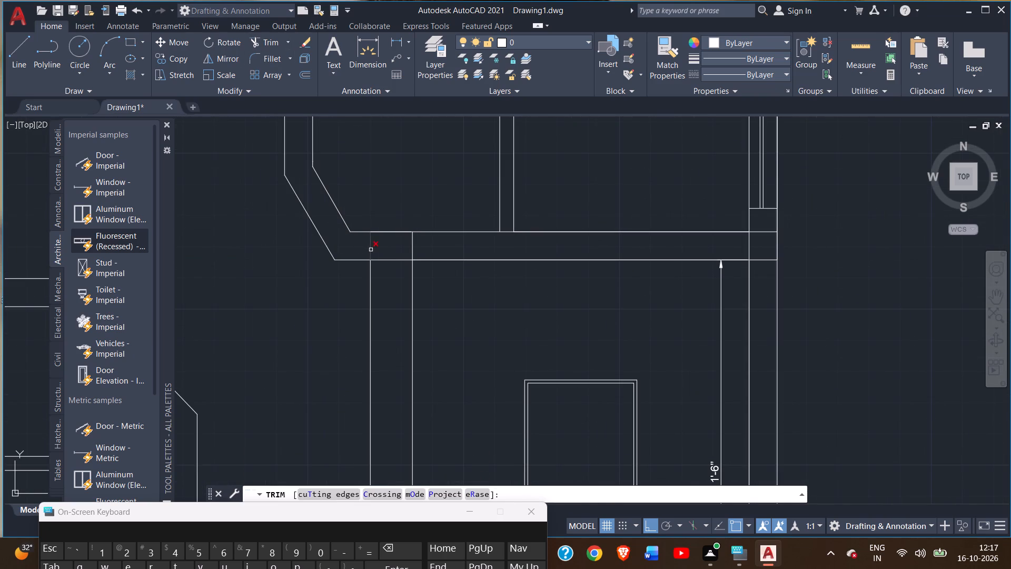
pyautogui.click(371, 250)
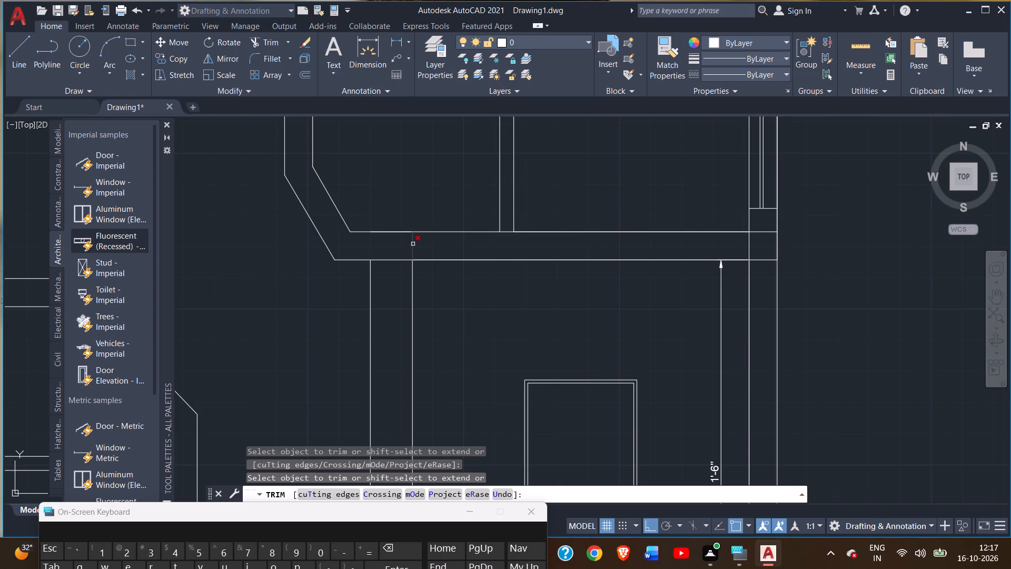
pyautogui.click(413, 244)
pyautogui.click(397, 260)
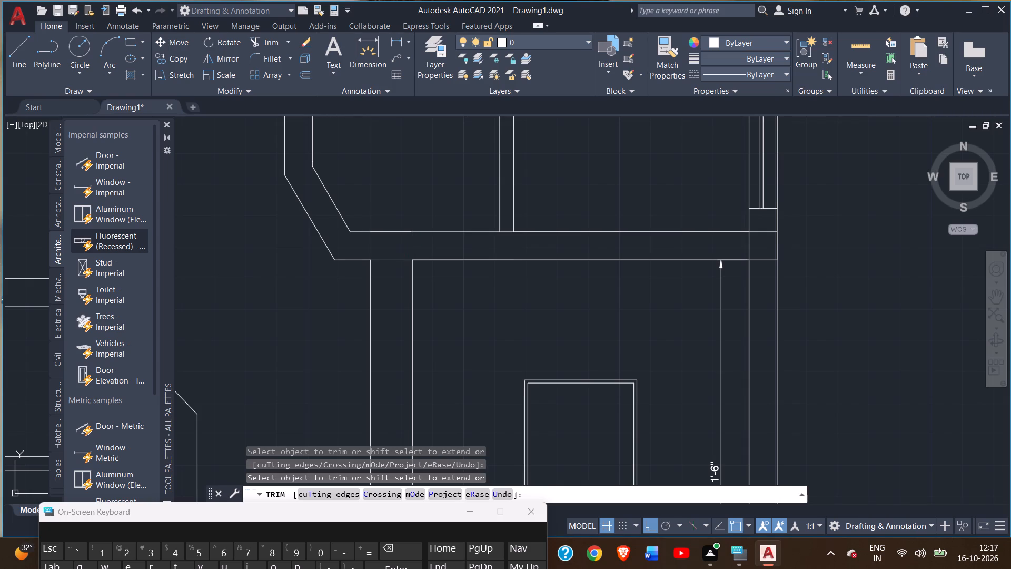
# Examine the junction of the stair room's left wall with the bottom wall and the surrounding floor plan.
pyautogui.scroll(-1, 397, 260)
pyautogui.scroll(-1, 388, 327)
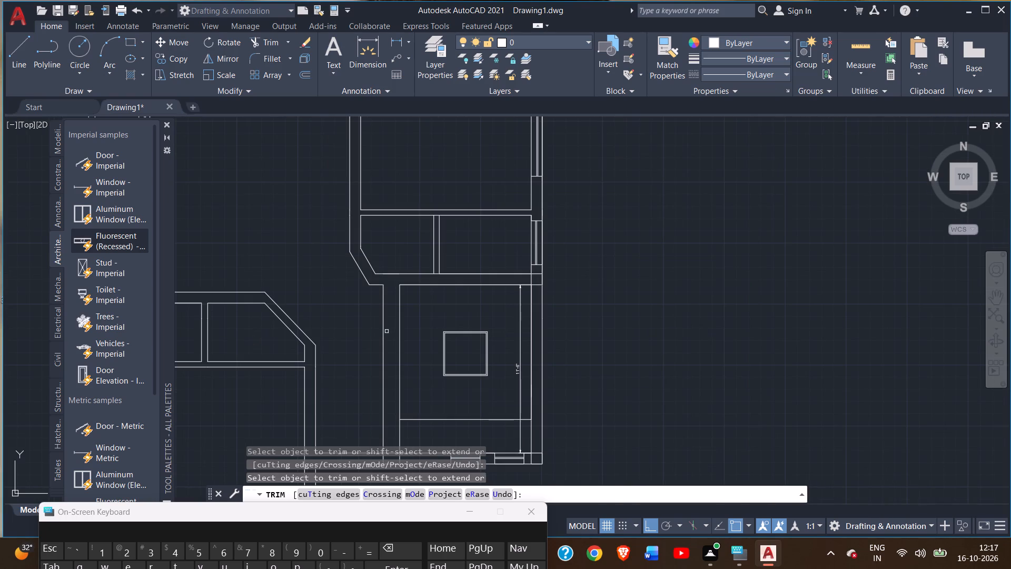
pyautogui.moveTo(425, 369); pyautogui.dragTo(424, 279, button='middle')
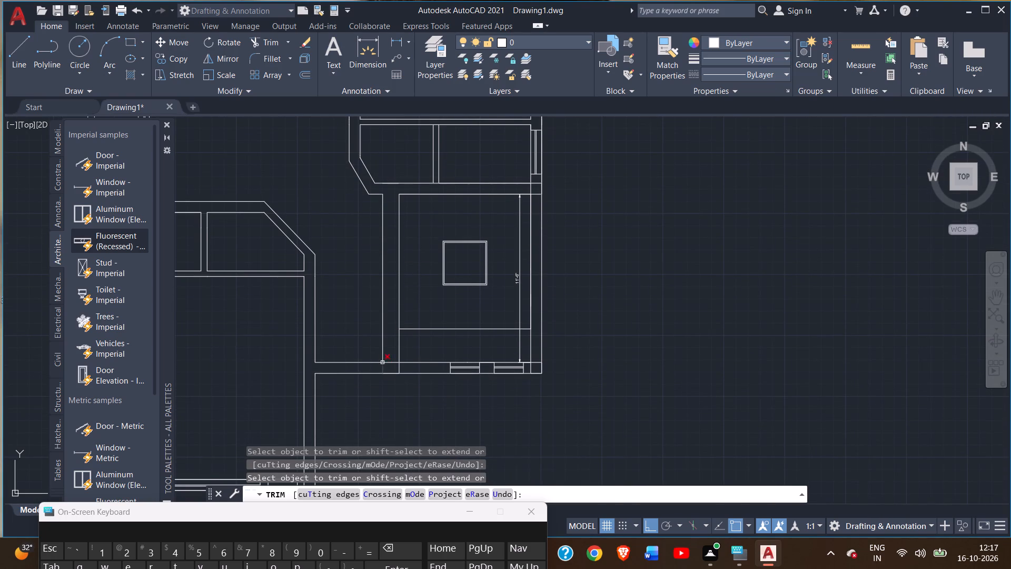
pyautogui.scroll(2, 384, 364)
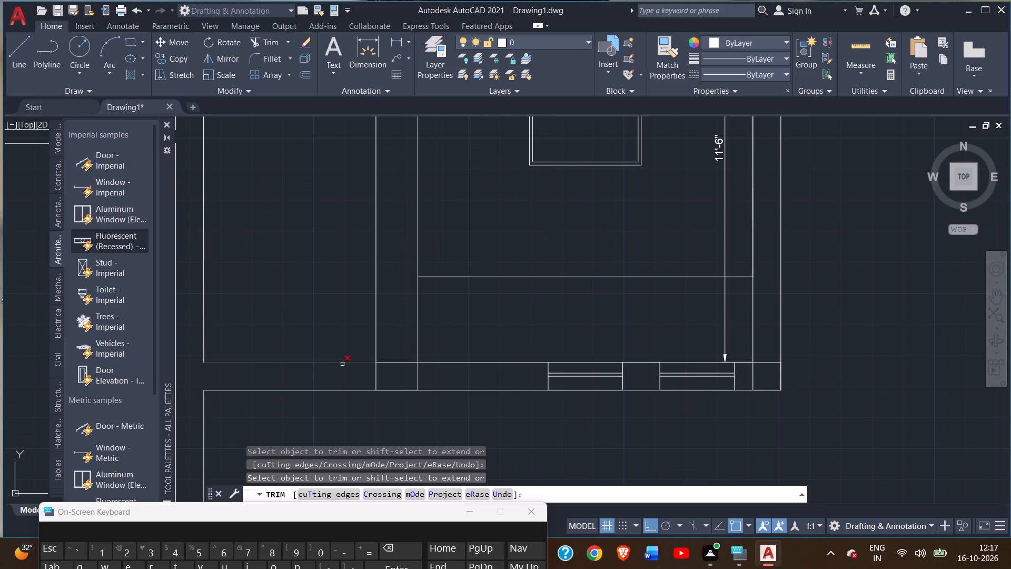
pyautogui.scroll(-2, 342, 364)
pyautogui.moveTo(309, 291); pyautogui.dragTo(329, 377, button='middle')
pyautogui.scroll(-2, 328, 372)
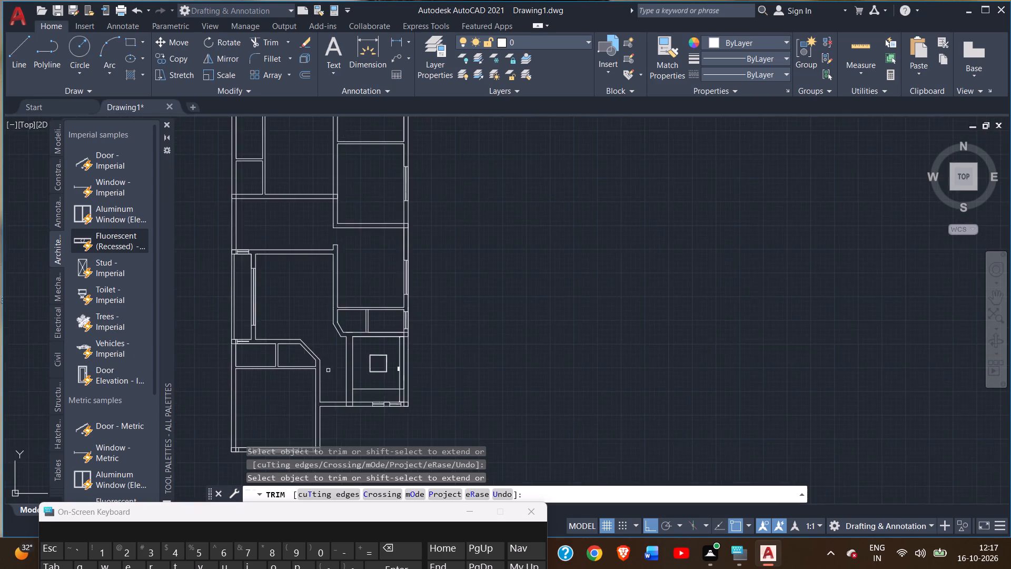
pyautogui.scroll(-1, 328, 369)
pyautogui.scroll(2, 329, 367)
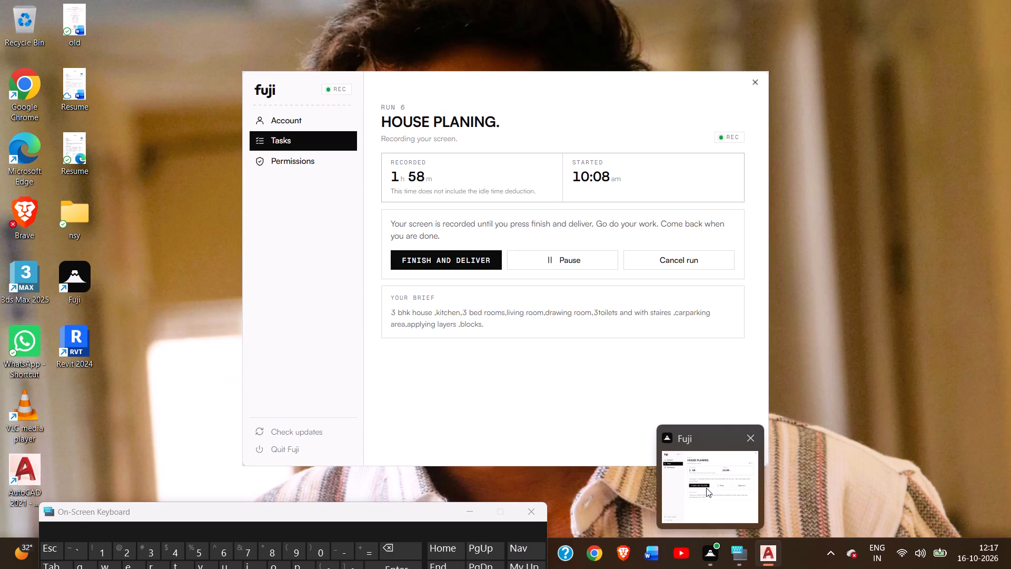
pyautogui.moveTo(502, 356); pyautogui.dragTo(532, 349, button='middle')
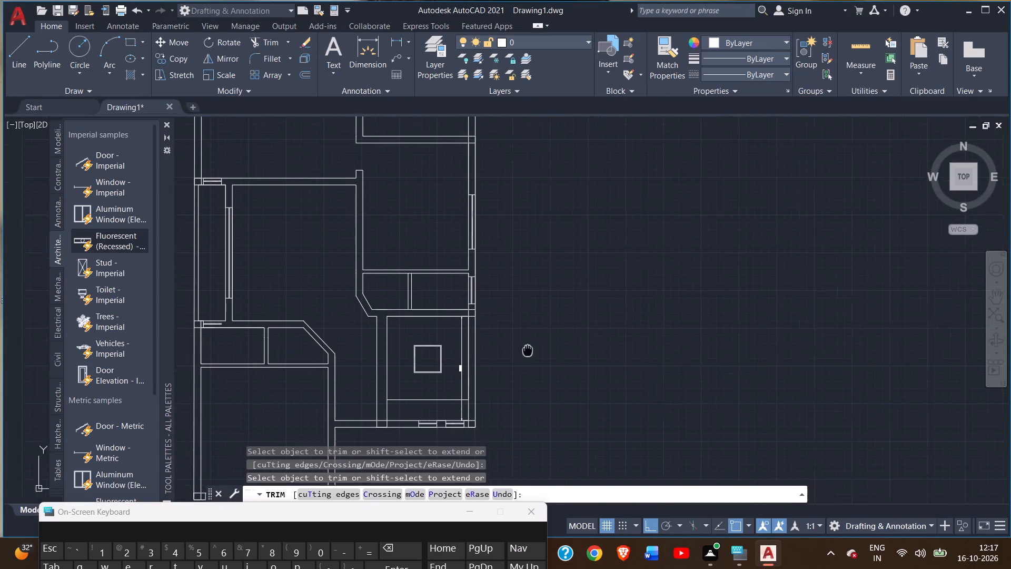
pyautogui.moveTo(532, 349); pyautogui.dragTo(546, 345, button='middle')
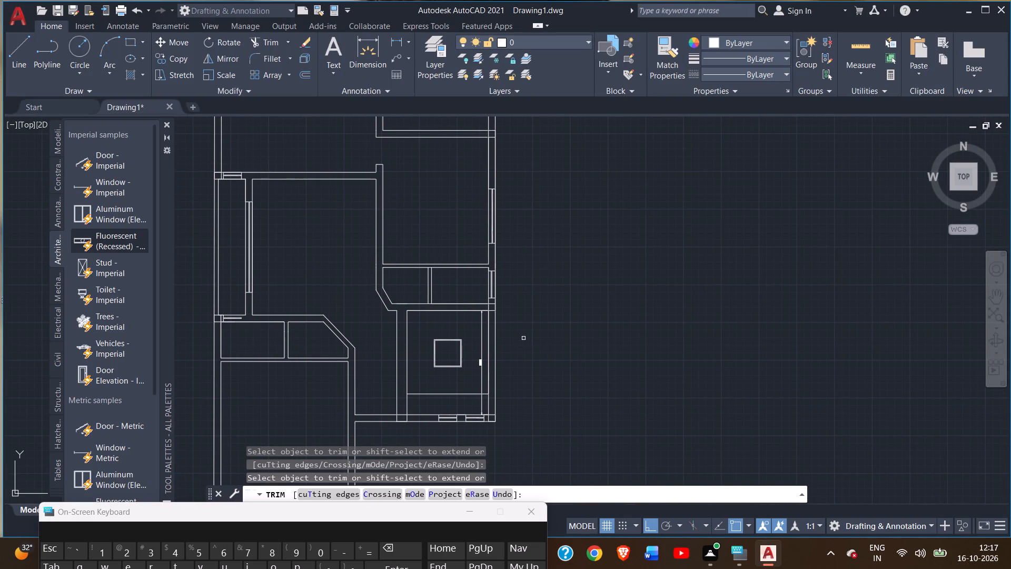
pyautogui.moveTo(522, 352); pyautogui.dragTo(540, 346, button='middle')
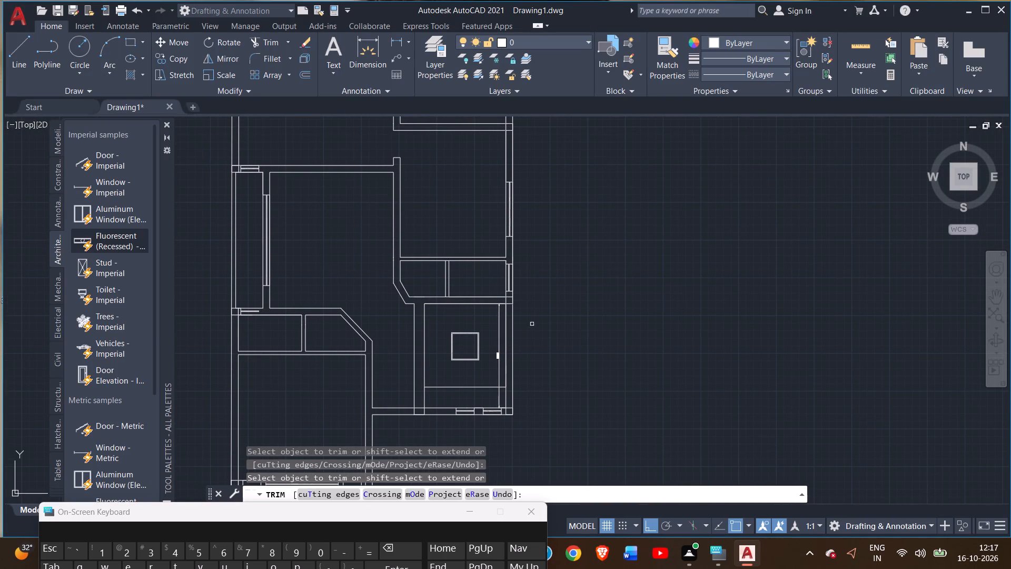
# Draw a vertical line from the bottom wall's inner face, at the left window's right end, up to the central square's lower edge.
pyautogui.click(14, 51)
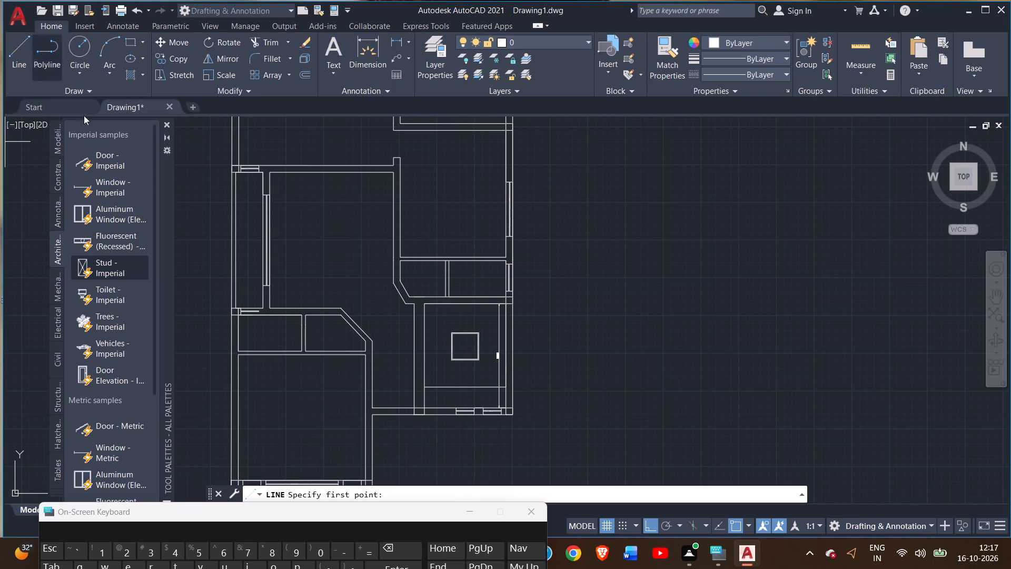
pyautogui.scroll(2, 444, 397)
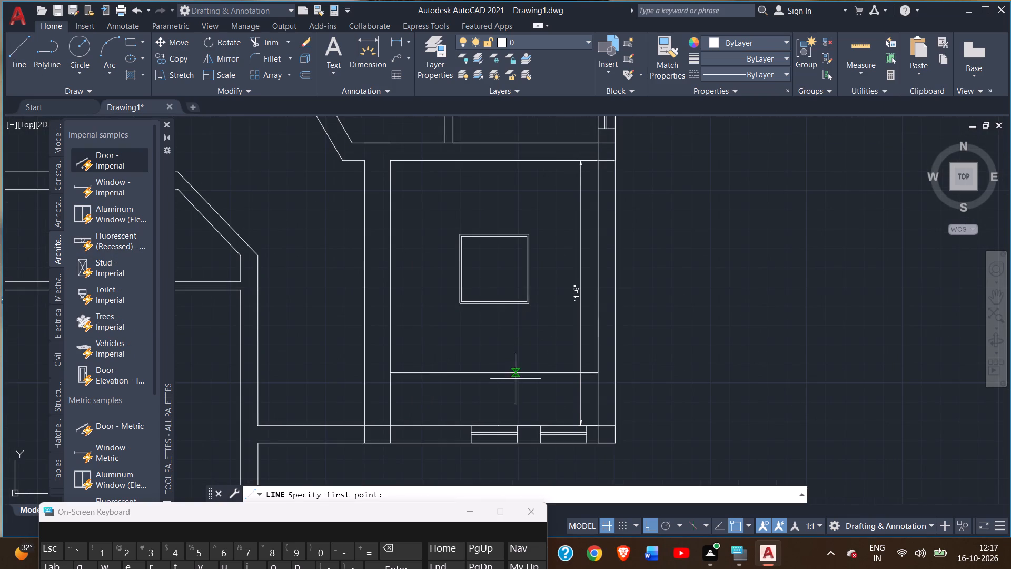
pyautogui.click(516, 426)
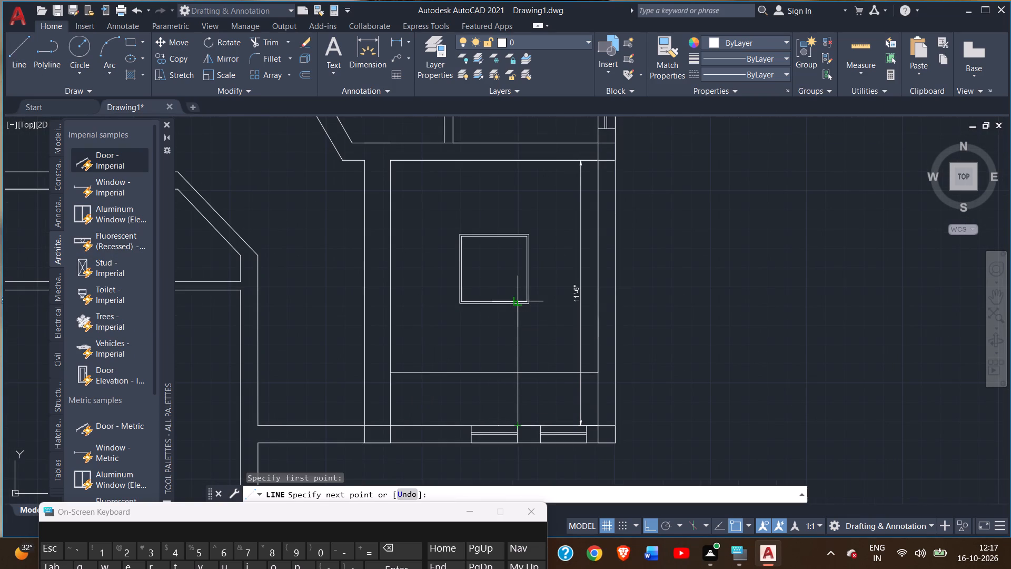
pyautogui.click(518, 306)
pyautogui.rightClick(514, 319)
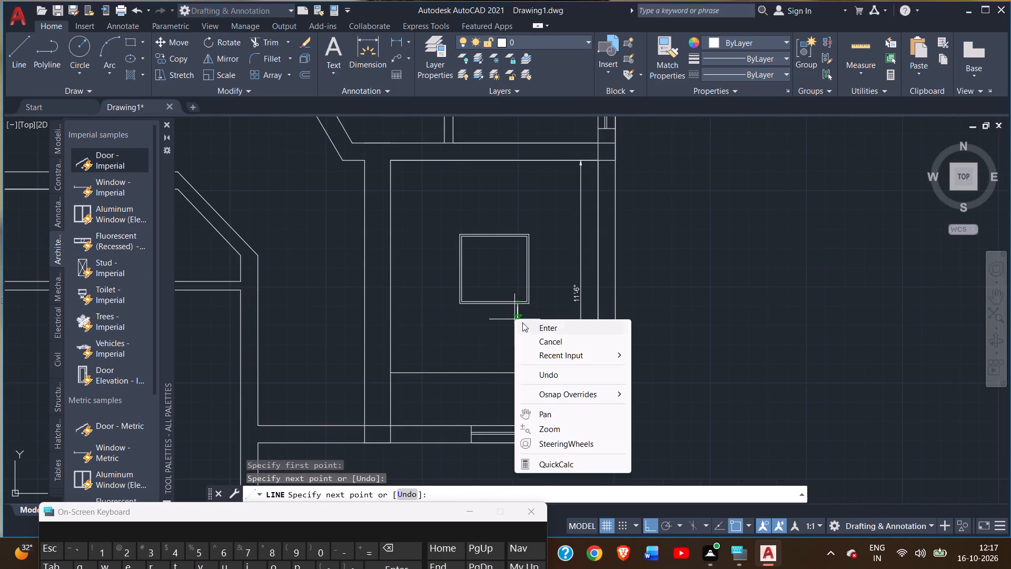
pyautogui.click(536, 326)
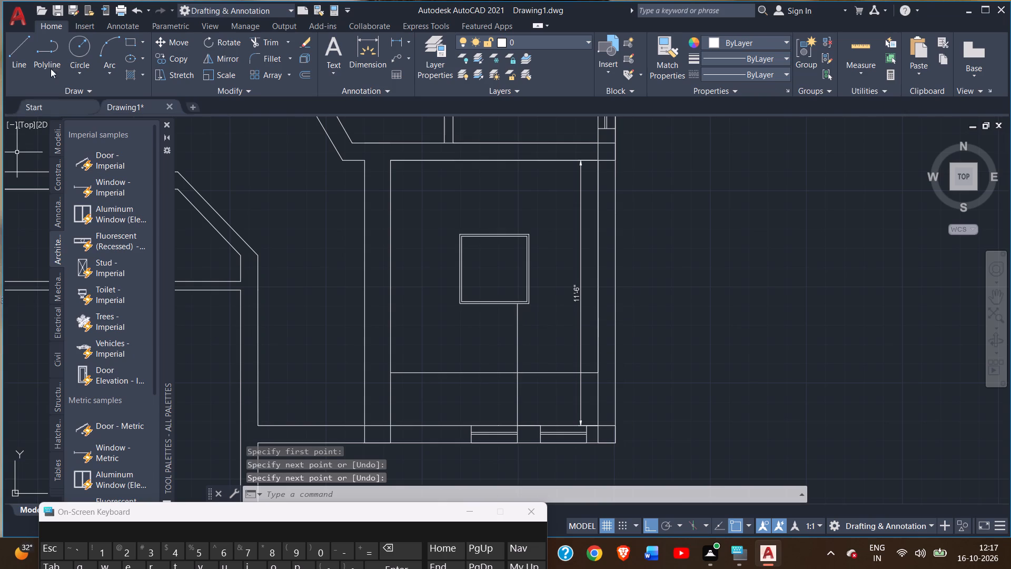
# Trim the part of the new vertical line that lies below the stair room's lower horizontal line.
pyautogui.click(261, 45)
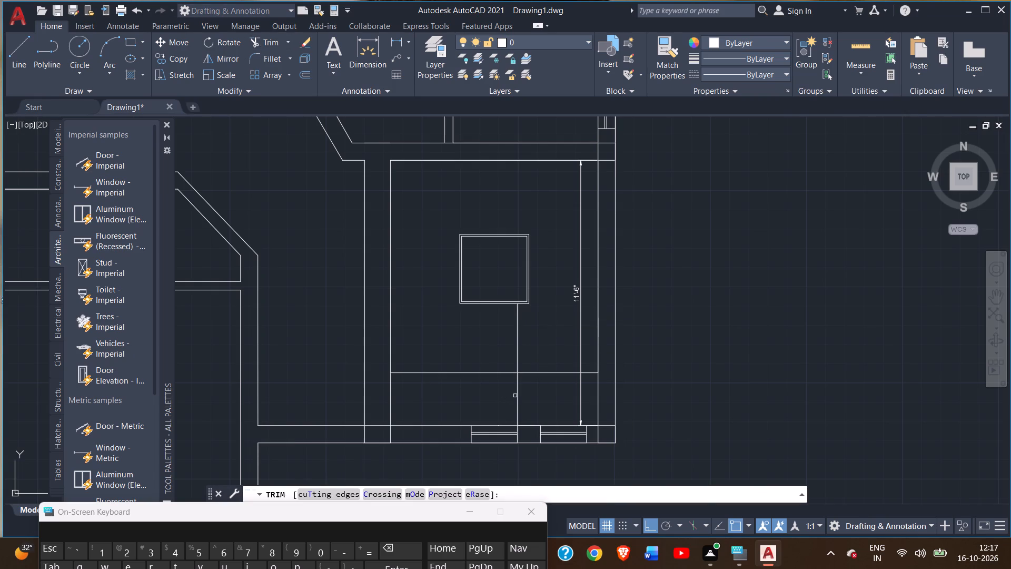
pyautogui.click(516, 396)
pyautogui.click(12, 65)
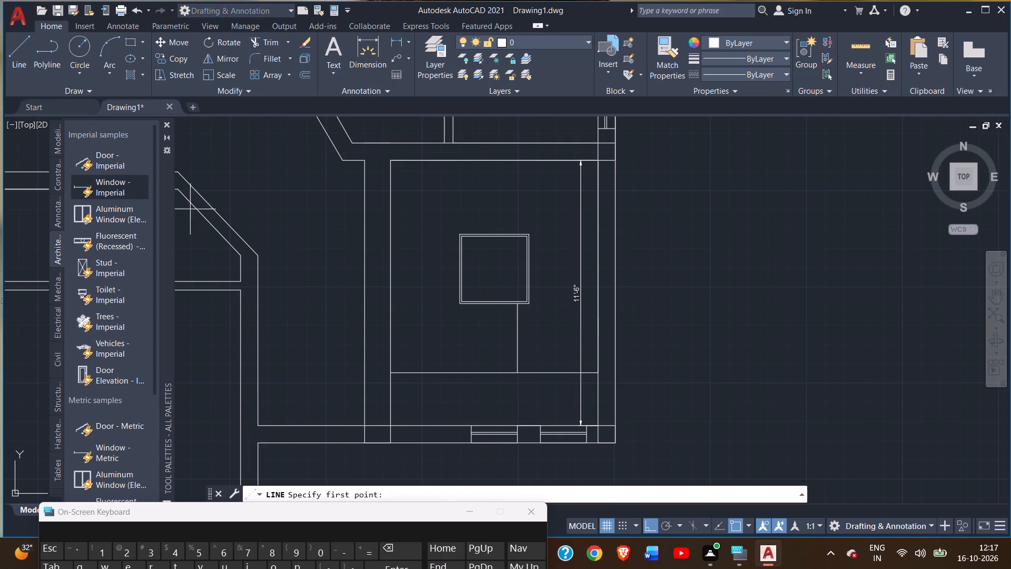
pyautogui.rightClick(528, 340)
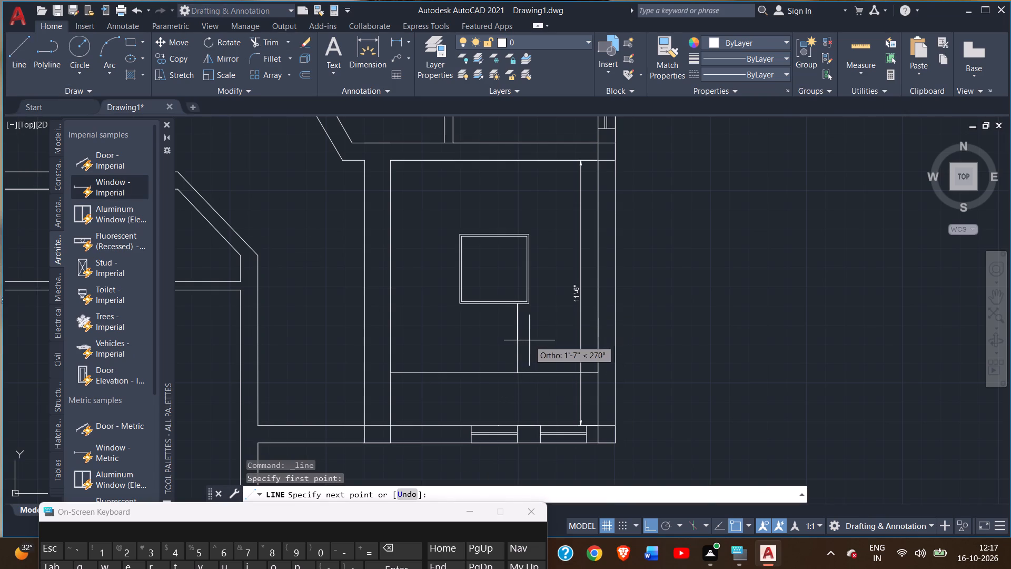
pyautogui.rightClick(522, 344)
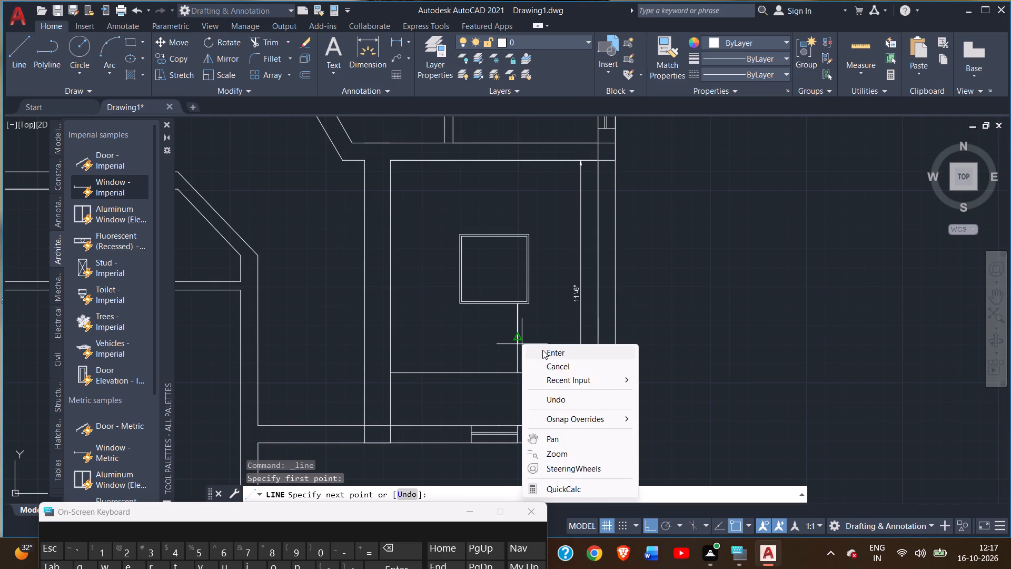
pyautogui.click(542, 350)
# Offset the vertical tread line below the central square 10" to the left twice, making three tread lines.
pyautogui.click(518, 339)
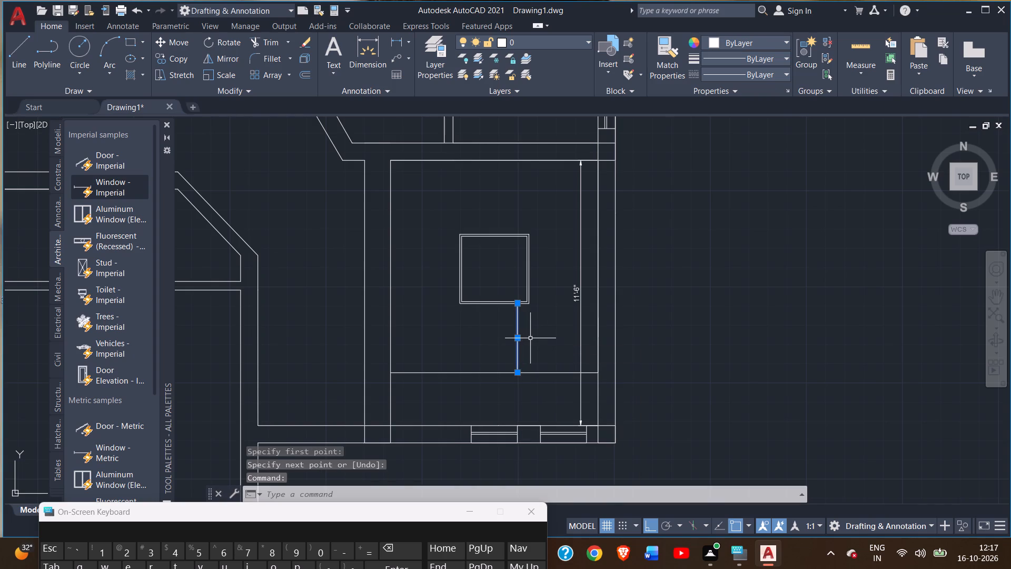
pyautogui.write('off')
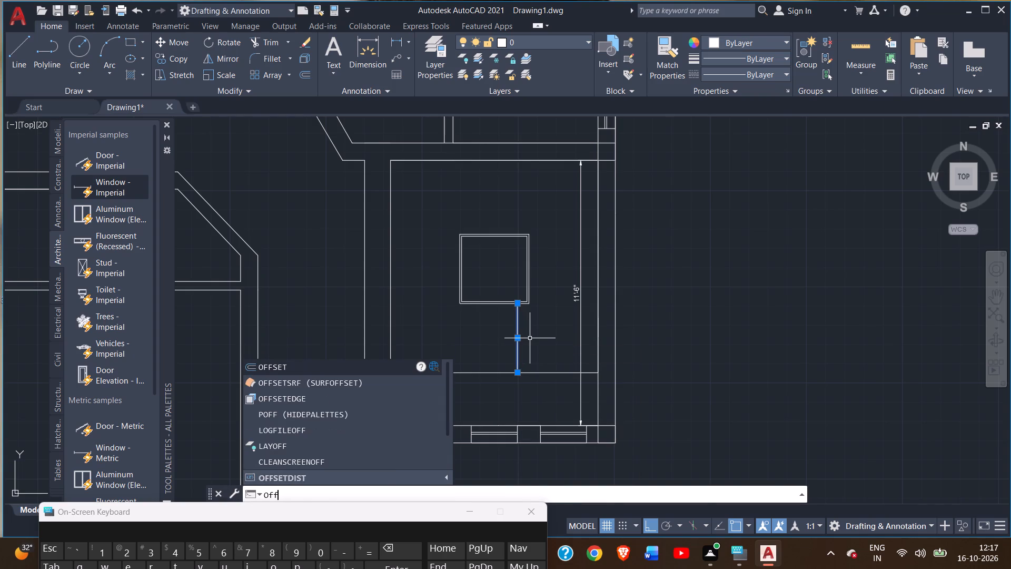
pyautogui.press('Return')
pyautogui.write('10')
pyautogui.hotkey('shift', '"')
pyautogui.press('Return')
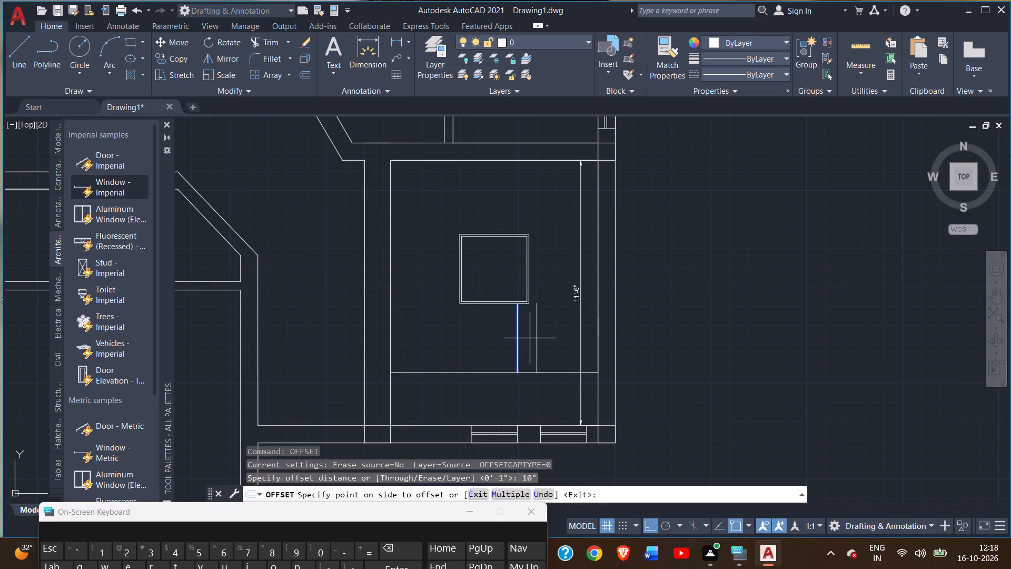
pyautogui.doubleClick(433, 360)
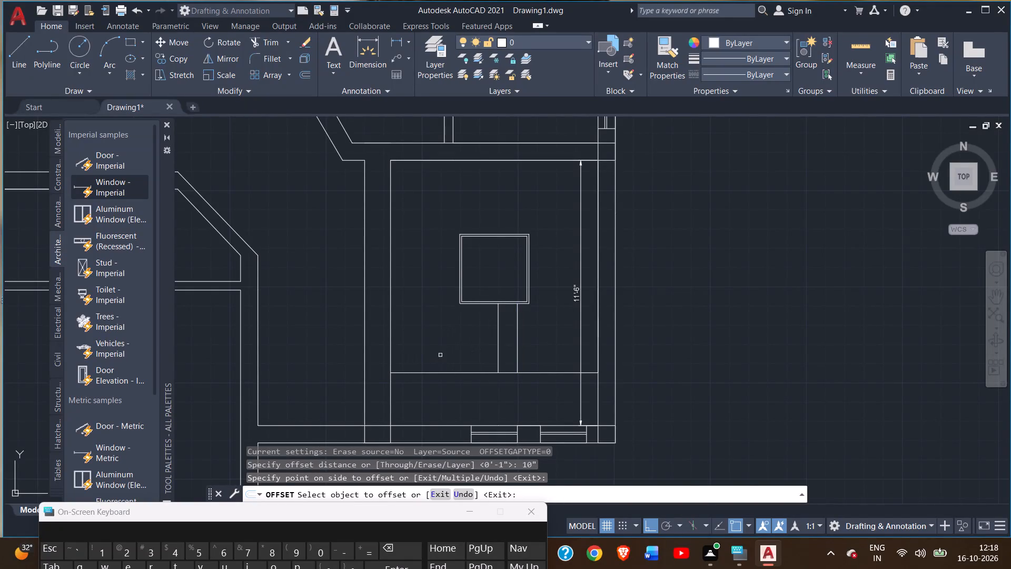
pyautogui.scroll(2, 507, 328)
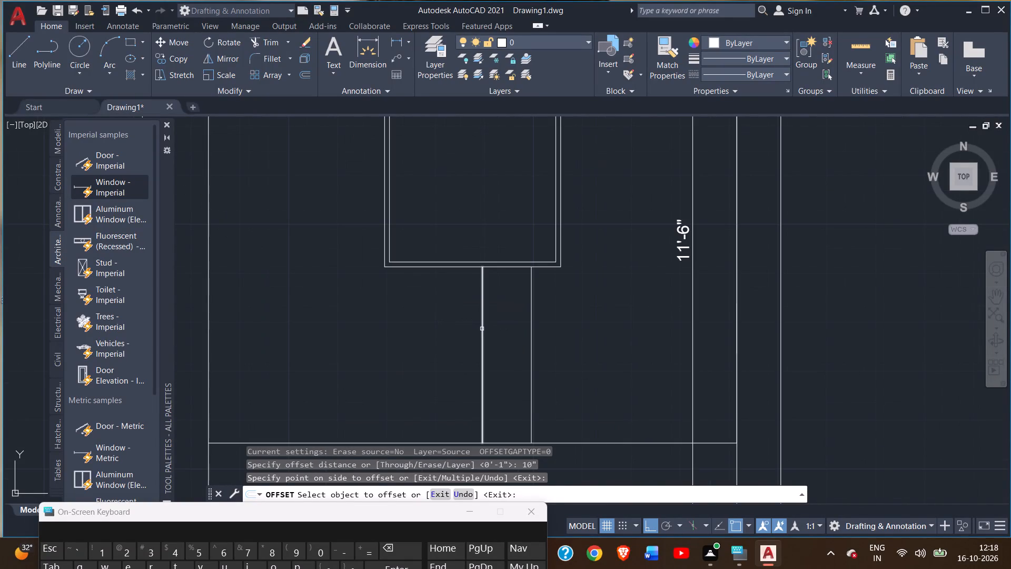
pyautogui.click(482, 329)
pyautogui.click(447, 329)
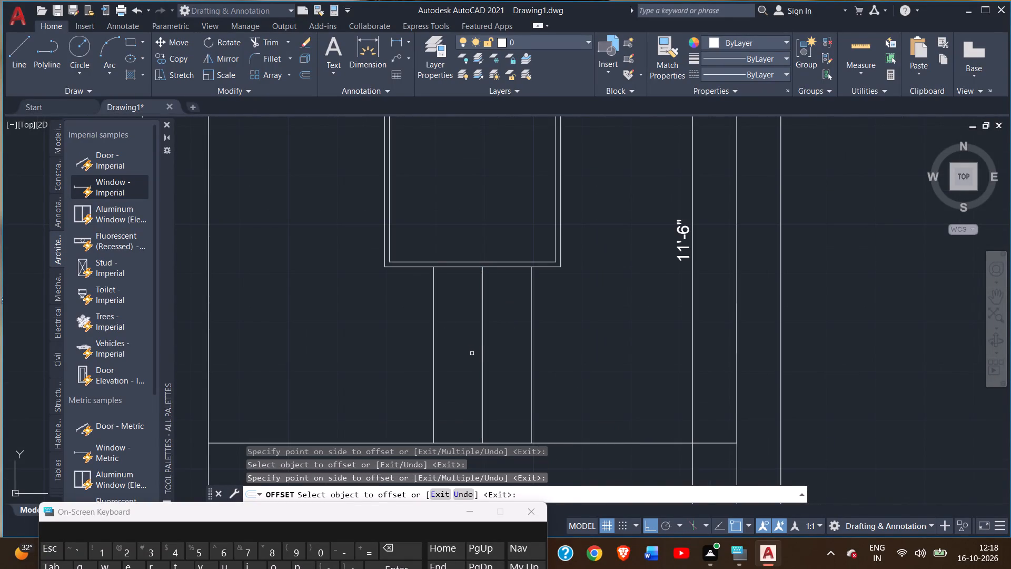
pyautogui.rightClick(469, 355)
pyautogui.click(492, 362)
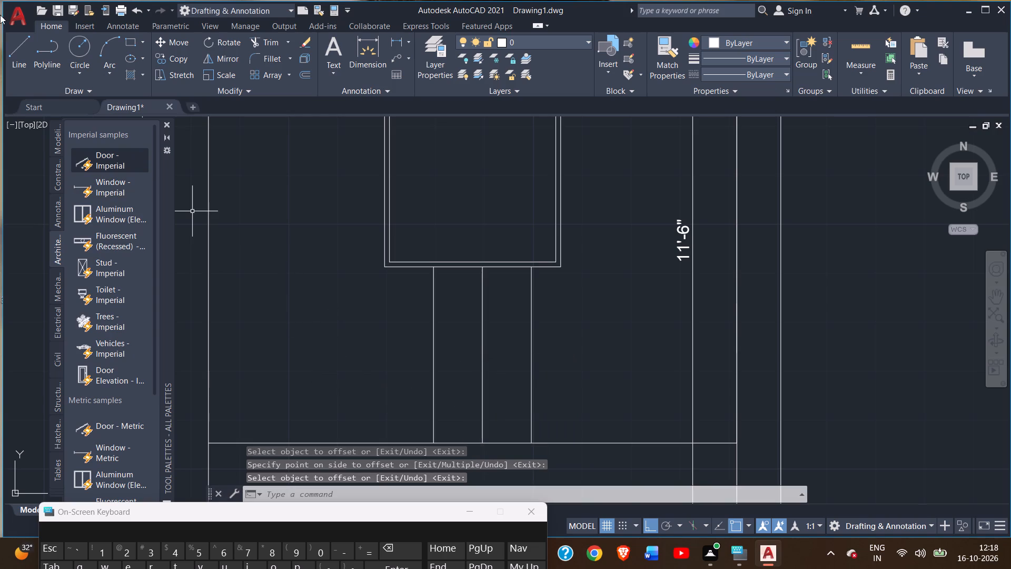
# Draw a horizontal line from the central square's lower-right outer corner to the 11'-6" dimension line.
pyautogui.click(17, 40)
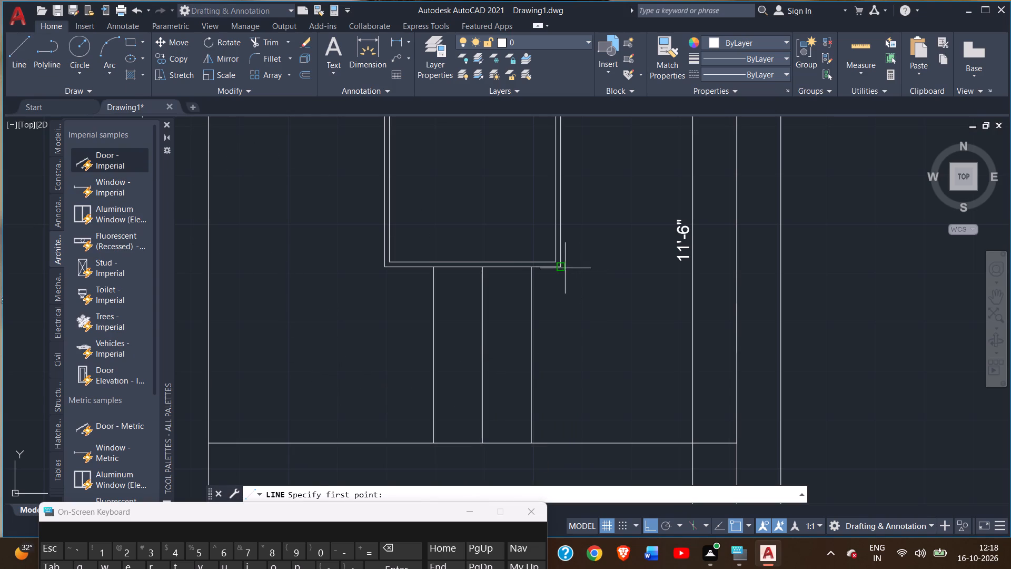
pyautogui.click(564, 268)
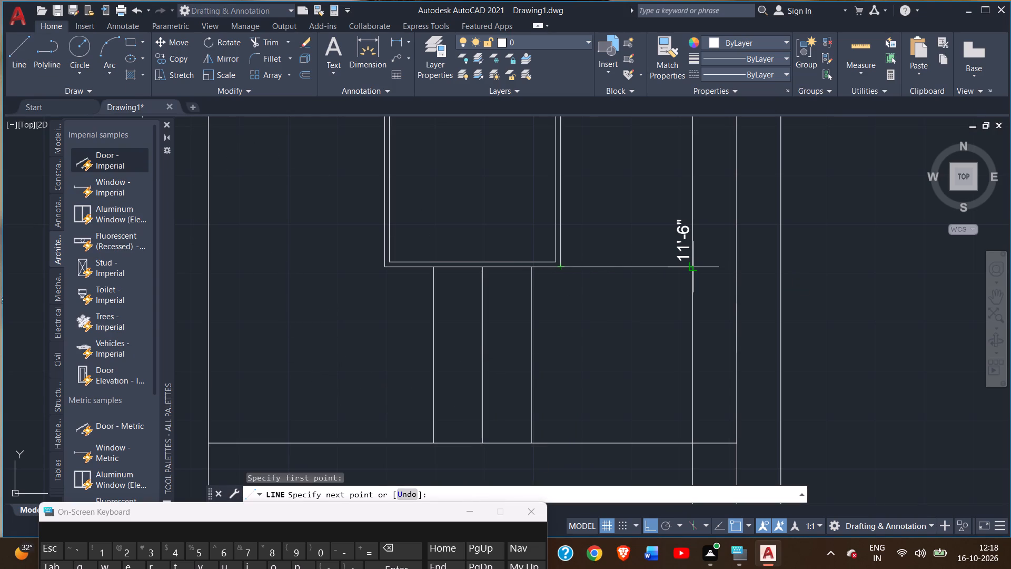
pyautogui.click(692, 266)
pyautogui.rightClick(692, 266)
pyautogui.click(710, 274)
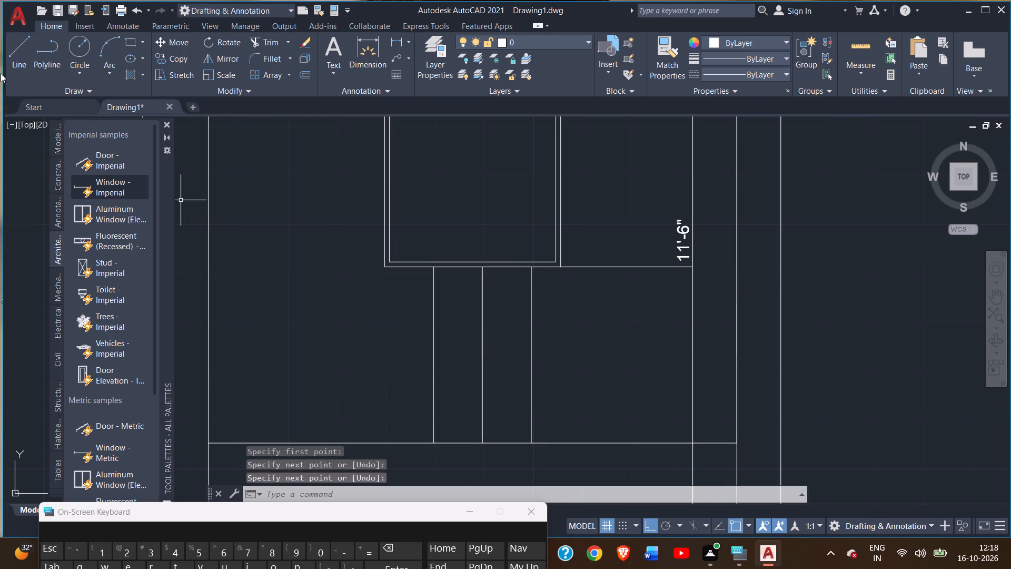
# With Ortho off, draw a sloping winder line from the central square's lower-right outer corner down to the 11'-6" dimension line.
pyautogui.click(14, 56)
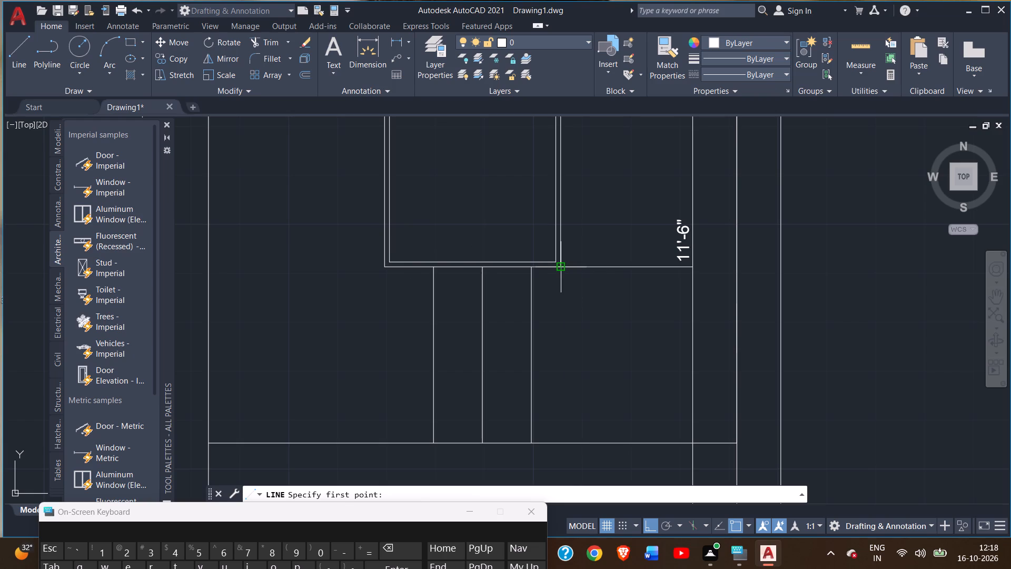
pyautogui.click(562, 266)
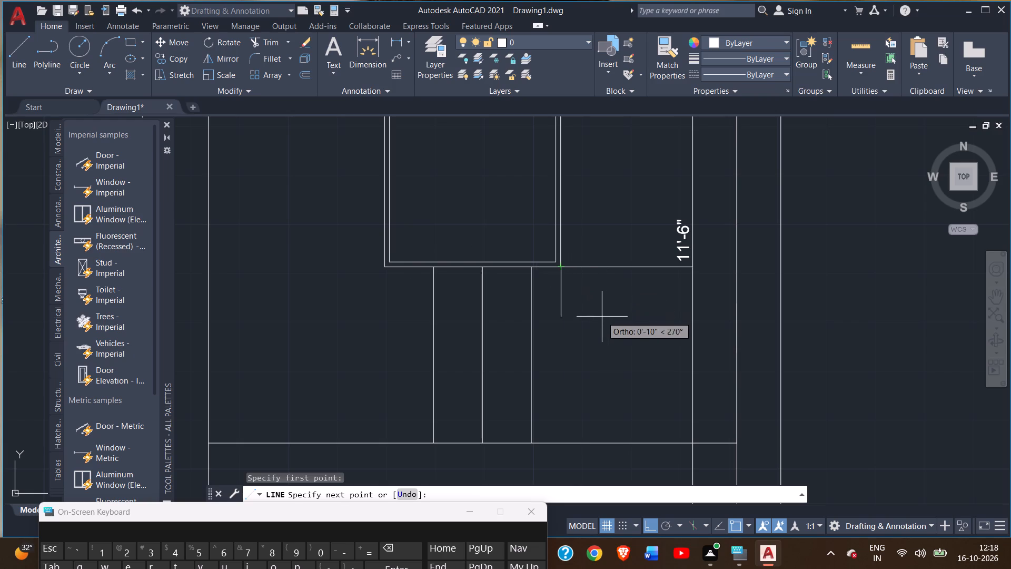
pyautogui.click(646, 526)
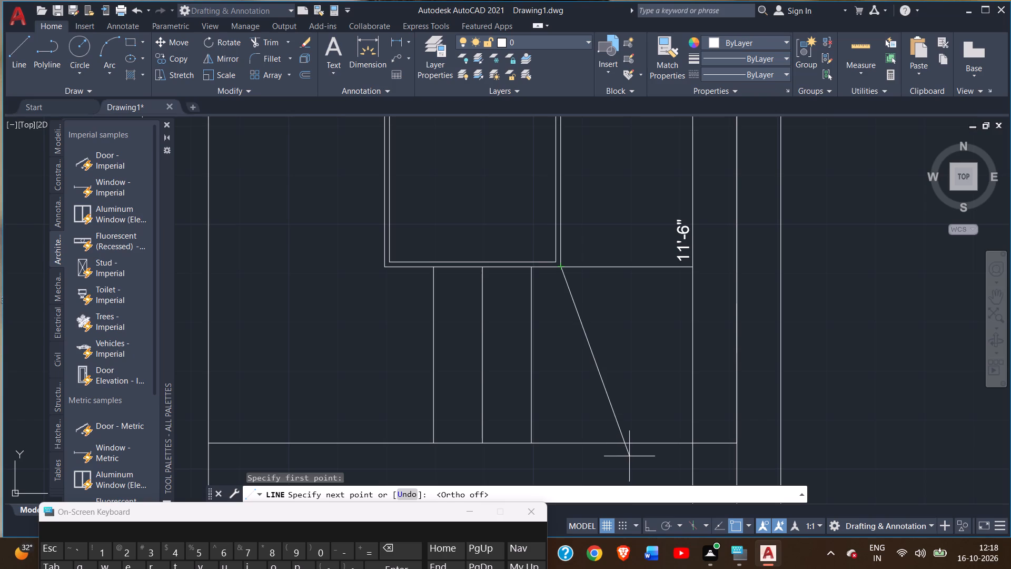
pyautogui.click(693, 343)
pyautogui.rightClick(689, 350)
pyautogui.click(709, 355)
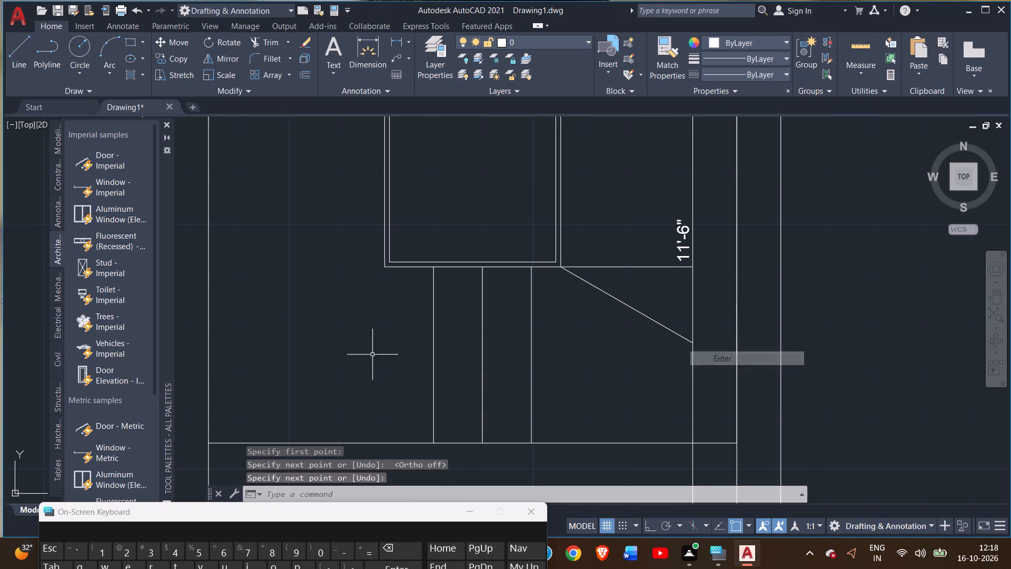
# Draw a second, steeper winder line from the square's bottom edge, near its lower-right corner, to the stair room's lower horizontal line.
pyautogui.click(24, 68)
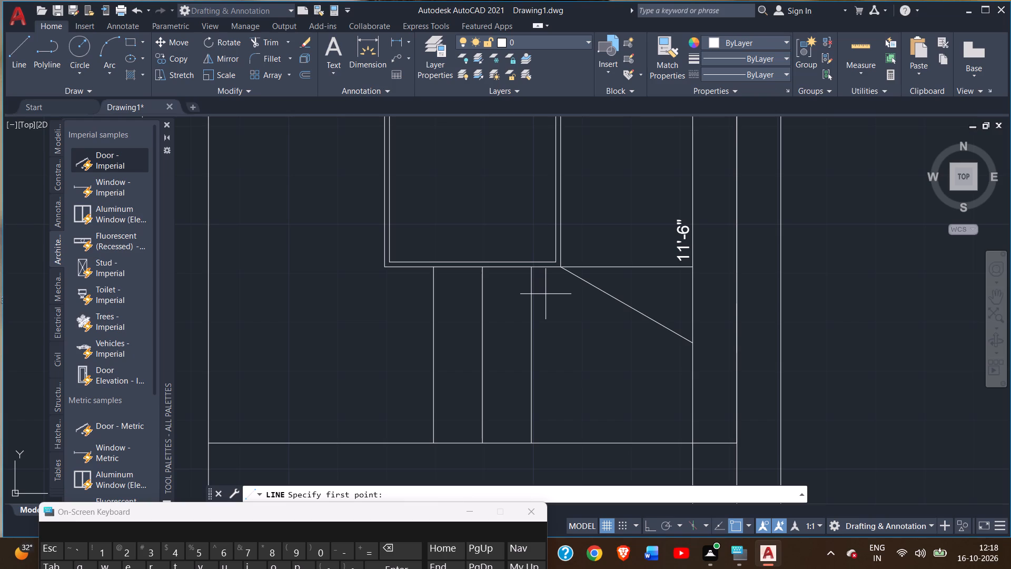
pyautogui.scroll(-2, 563, 301)
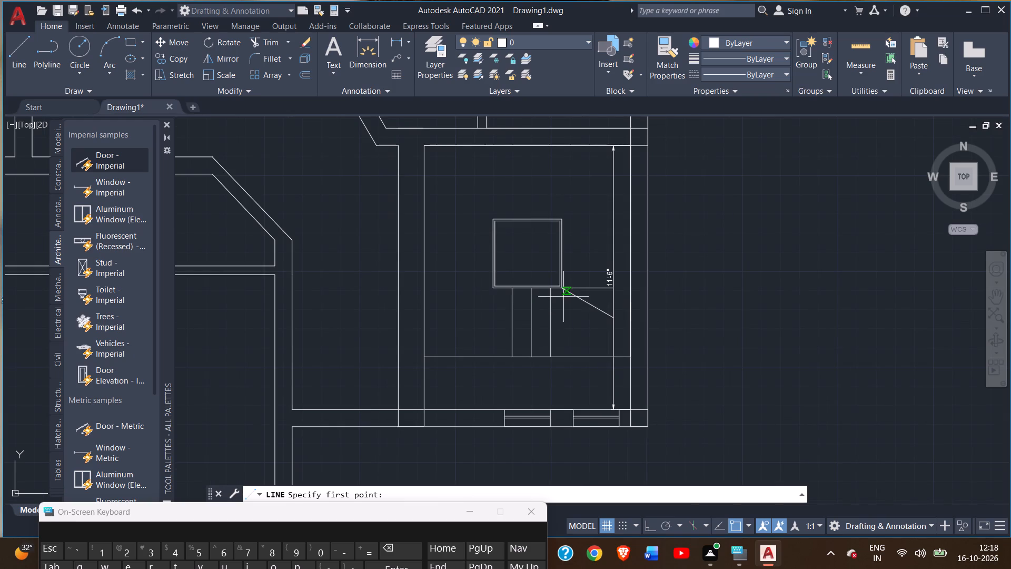
pyautogui.scroll(2, 553, 292)
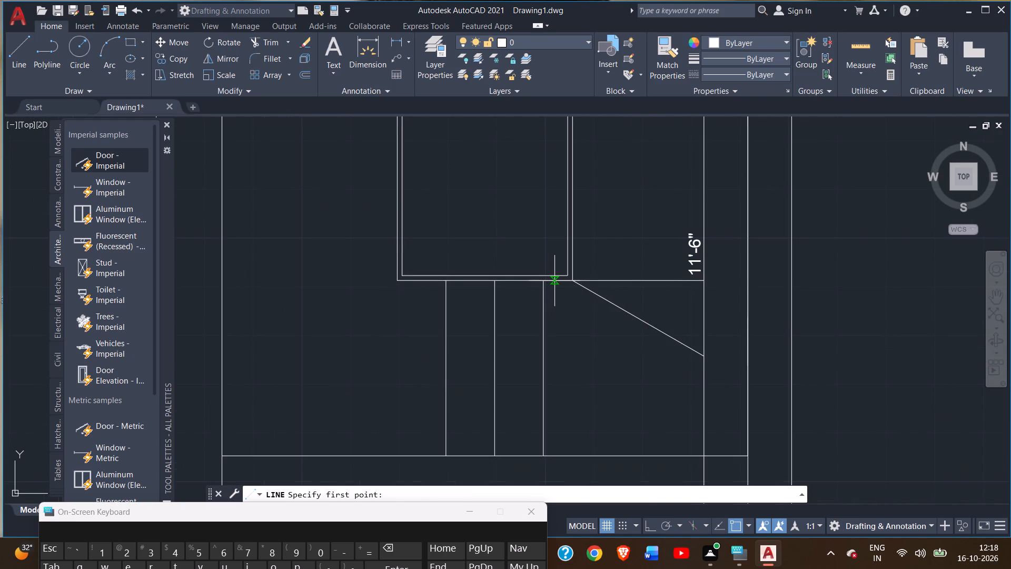
pyautogui.click(554, 281)
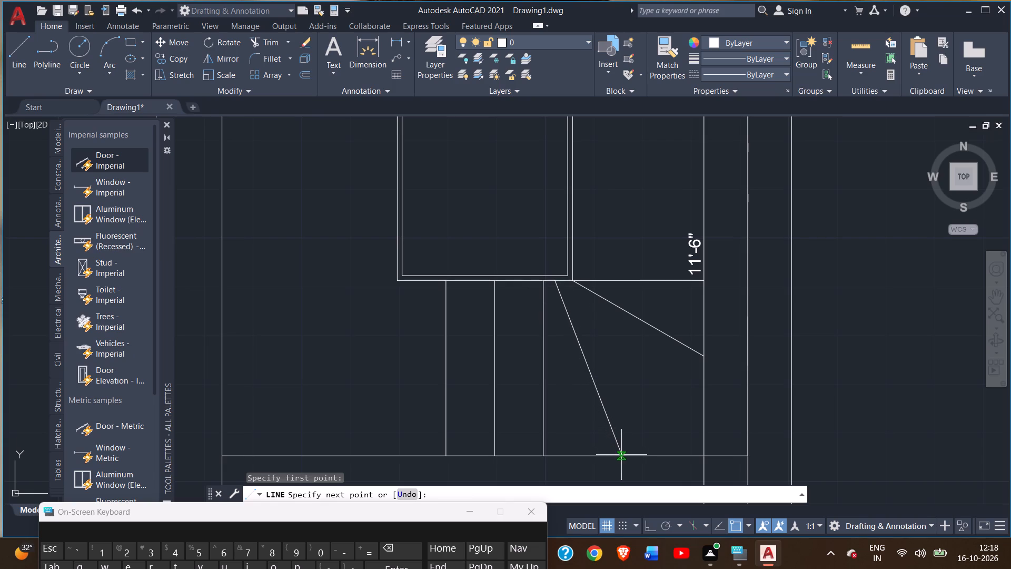
pyautogui.click(624, 457)
pyautogui.rightClick(630, 451)
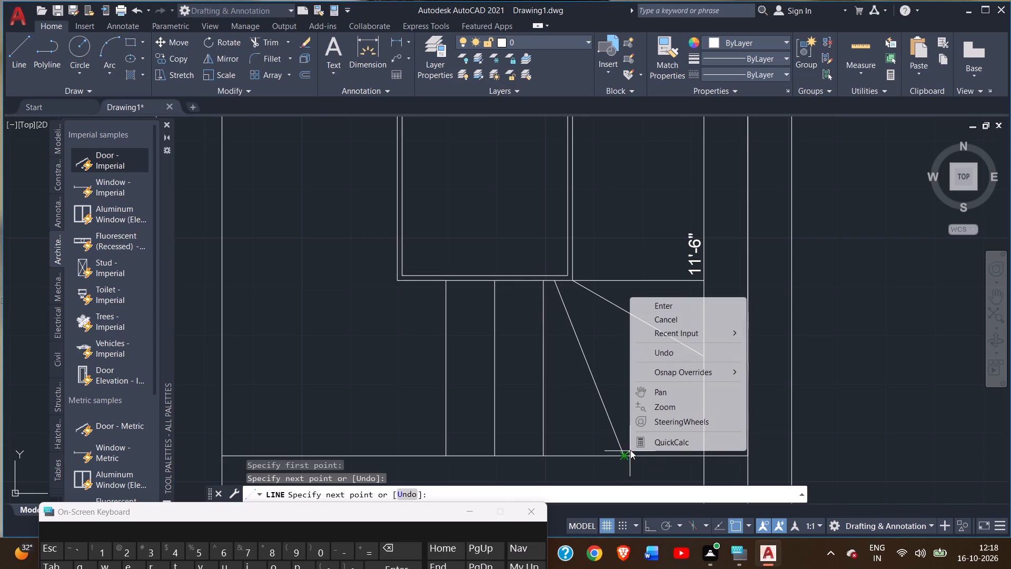
pyautogui.click(662, 303)
# Draw a horizontal line from the central square's upper-right outer corner to the 11'-6" dimension line.
pyautogui.scroll(-2, 627, 345)
pyautogui.moveTo(627, 346); pyautogui.dragTo(625, 346, button='middle')
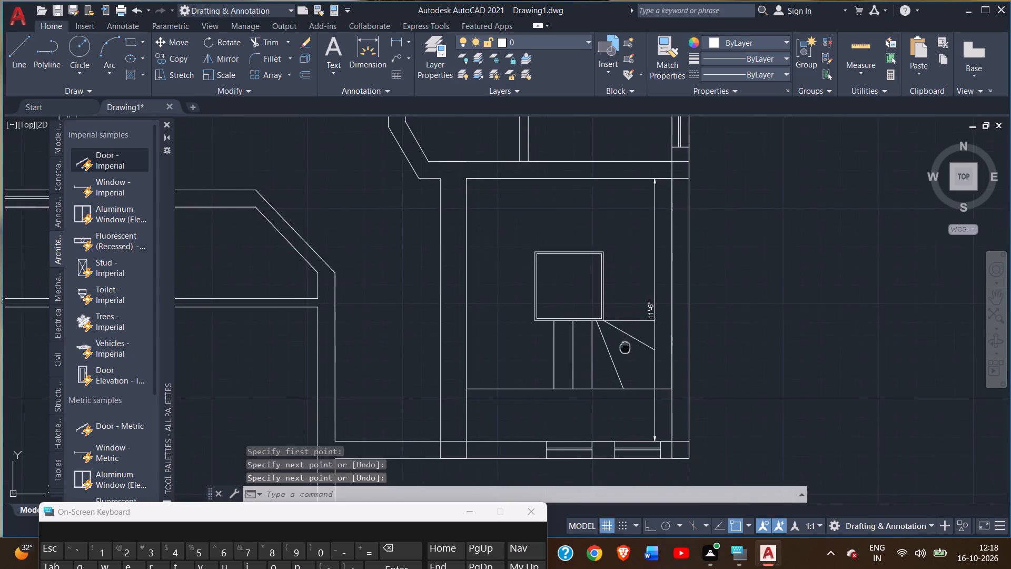
pyautogui.moveTo(625, 346); pyautogui.dragTo(607, 458, button='middle')
pyautogui.click(19, 55)
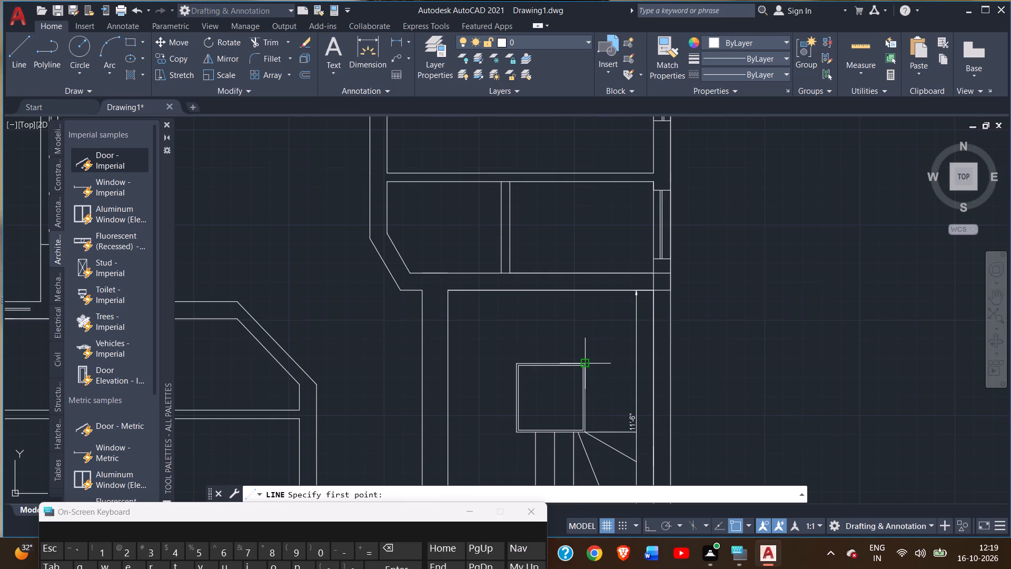
pyautogui.scroll(2, 588, 362)
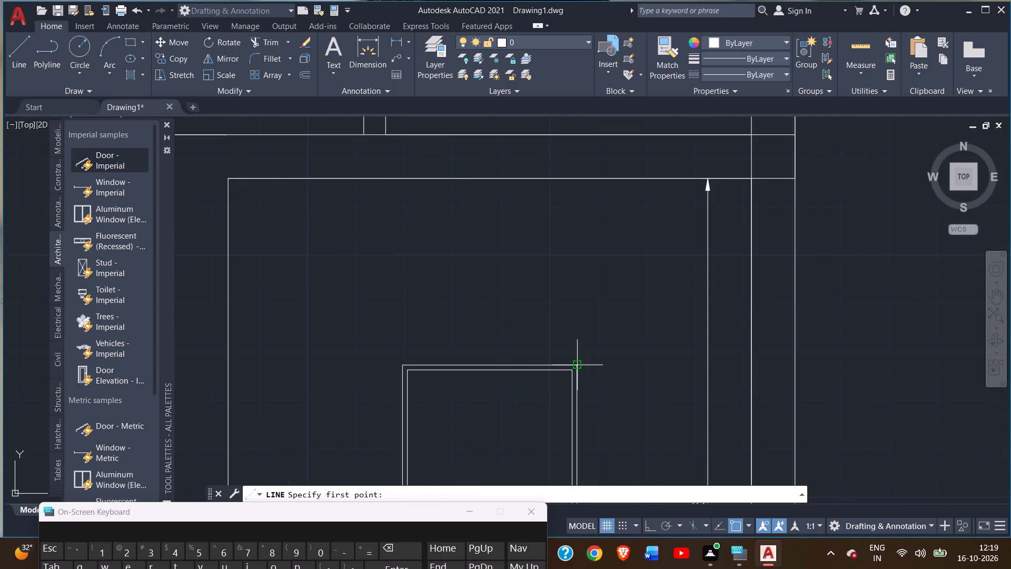
pyautogui.click(577, 364)
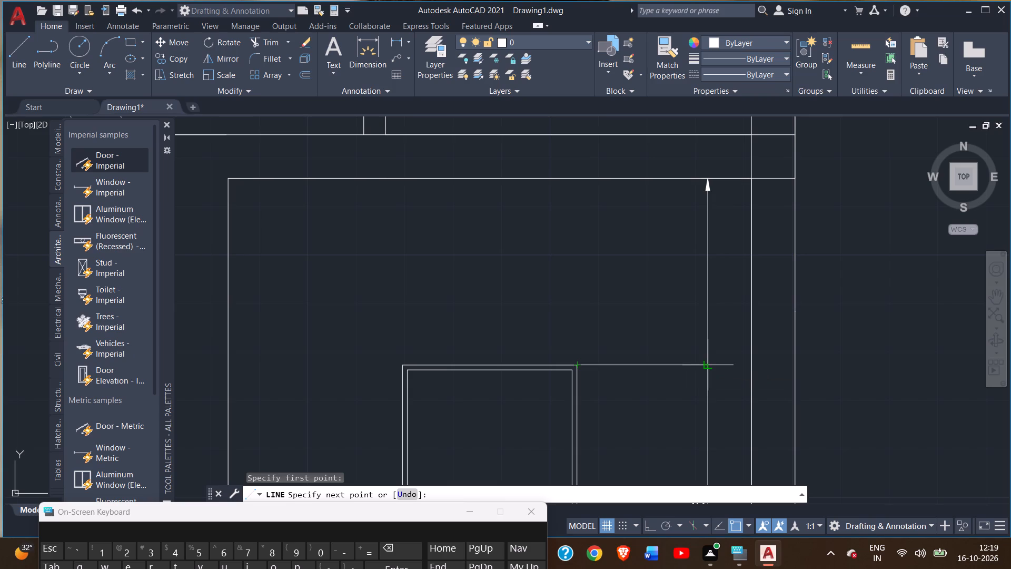
pyautogui.doubleClick(711, 363)
pyautogui.rightClick(696, 379)
pyautogui.doubleClick(715, 385)
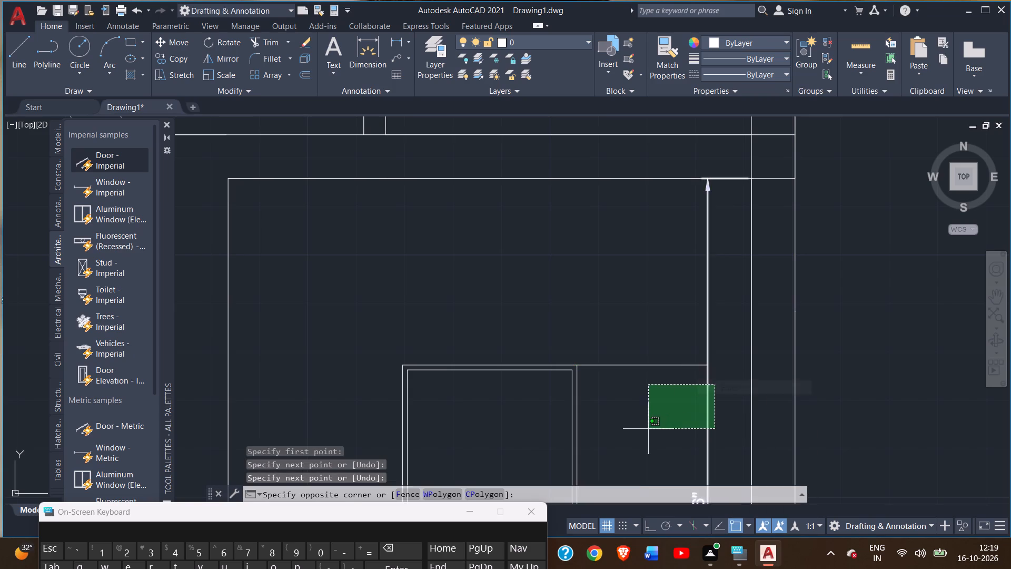
pyautogui.scroll(-2, 647, 430)
pyautogui.click(655, 422)
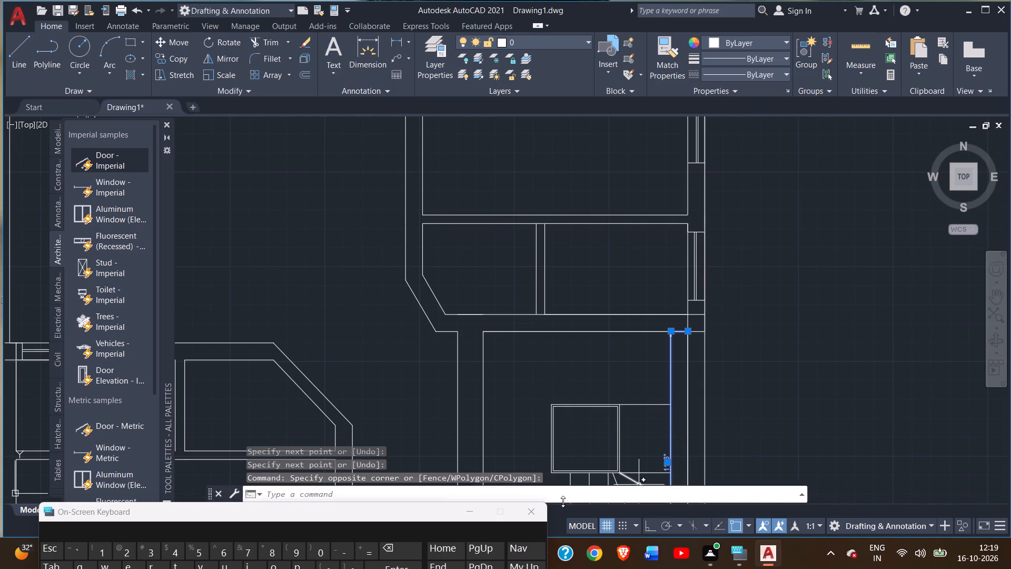
pyautogui.press('Escape')
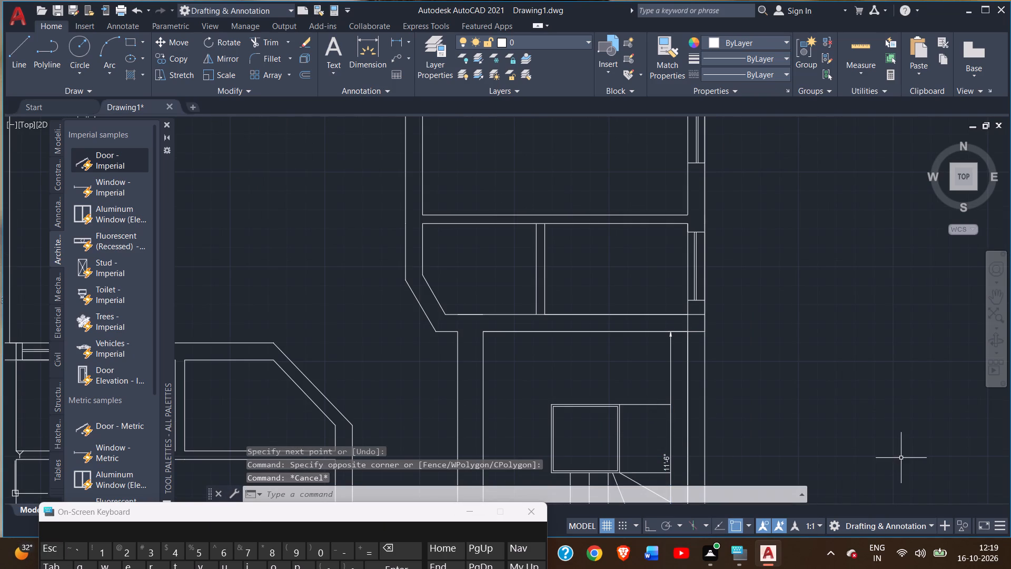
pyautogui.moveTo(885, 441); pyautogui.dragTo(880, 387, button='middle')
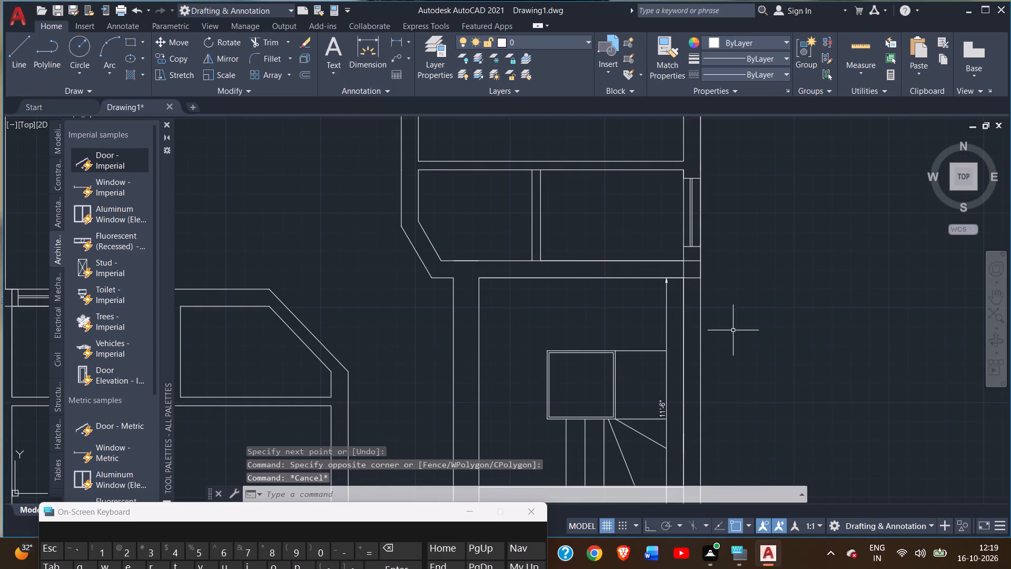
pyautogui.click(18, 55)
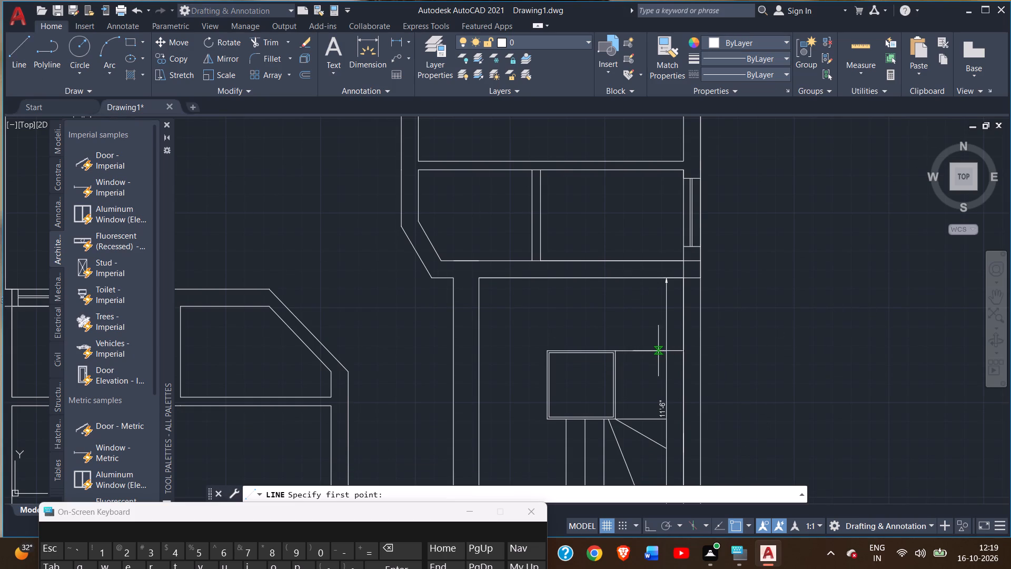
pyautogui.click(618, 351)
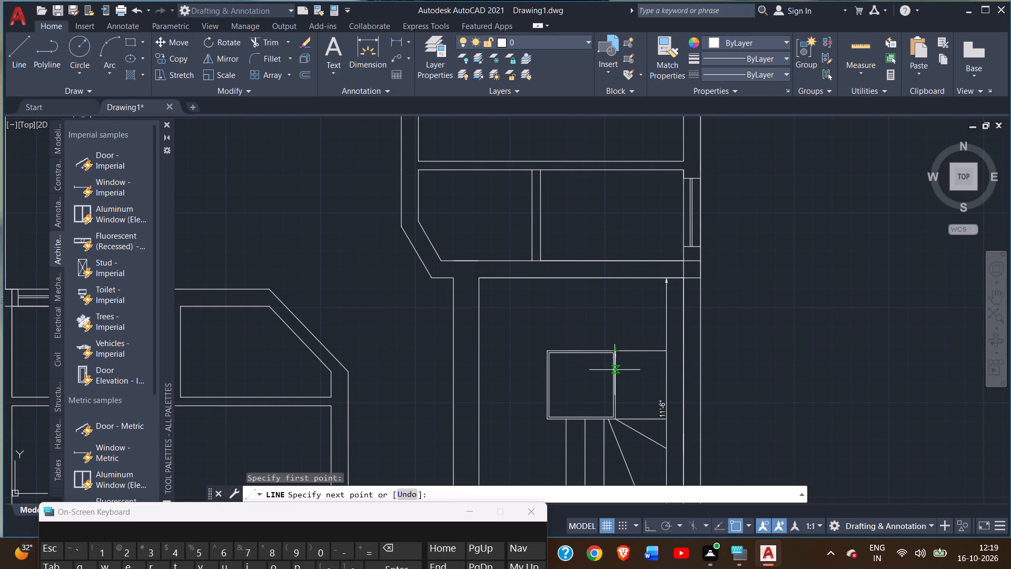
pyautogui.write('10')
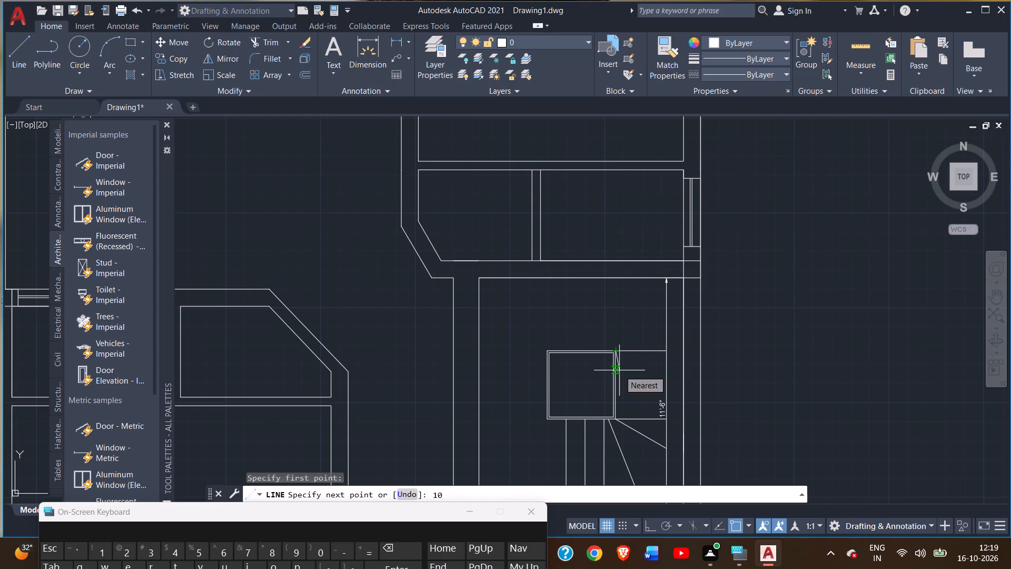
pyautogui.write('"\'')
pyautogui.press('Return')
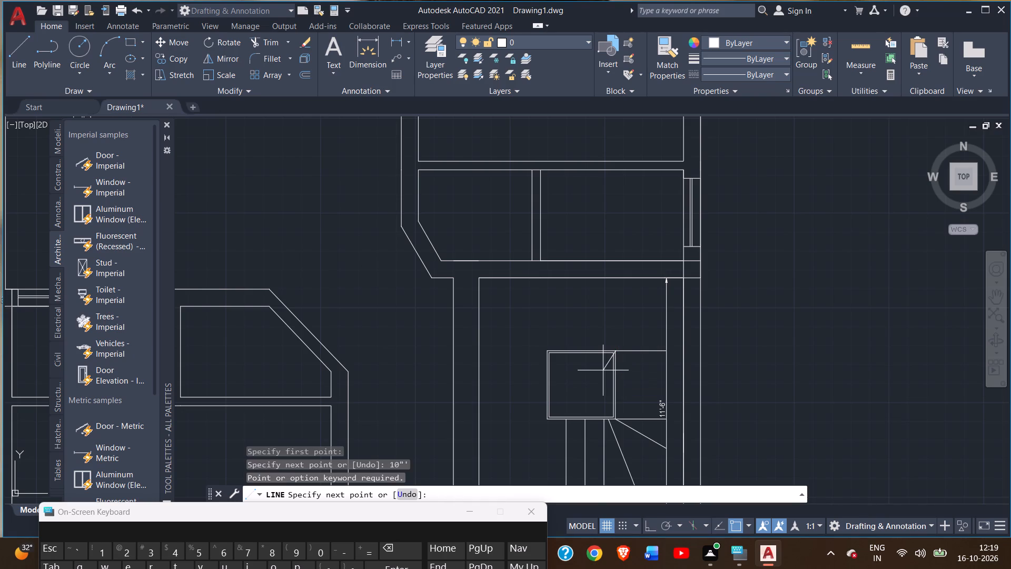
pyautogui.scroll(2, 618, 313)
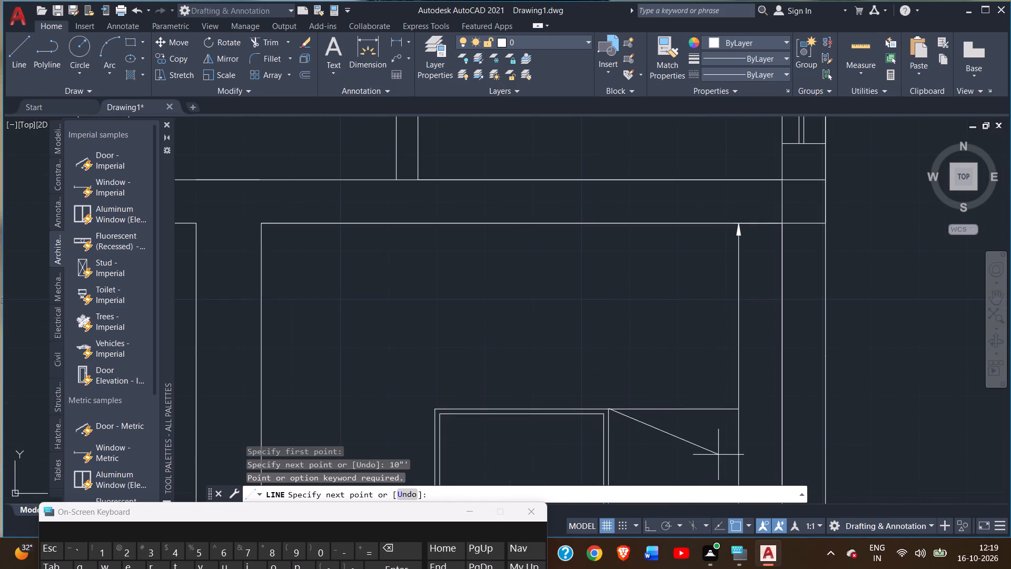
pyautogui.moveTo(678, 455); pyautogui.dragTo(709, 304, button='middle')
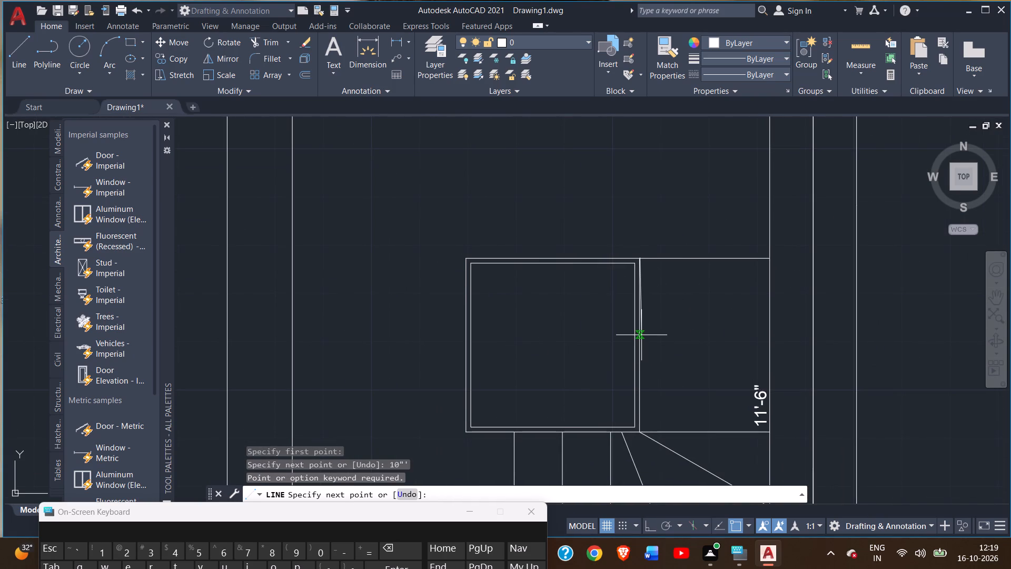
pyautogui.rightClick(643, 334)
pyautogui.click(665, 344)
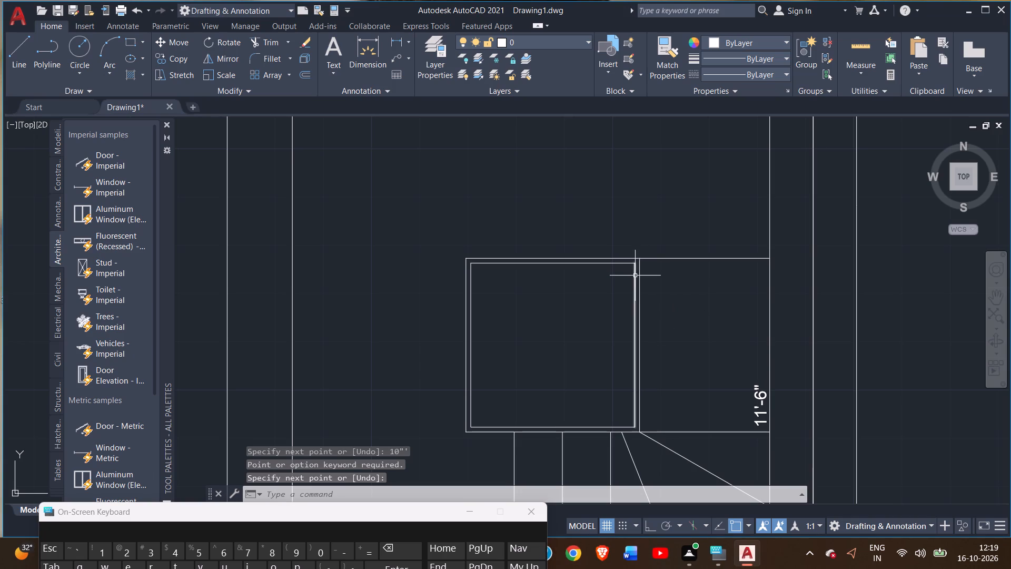
# With Ortho on, draw a line from the upper horizontal line's dimension-line end, 10" down, and across to the square's right outer edge.
pyautogui.click(14, 51)
pyautogui.click(768, 262)
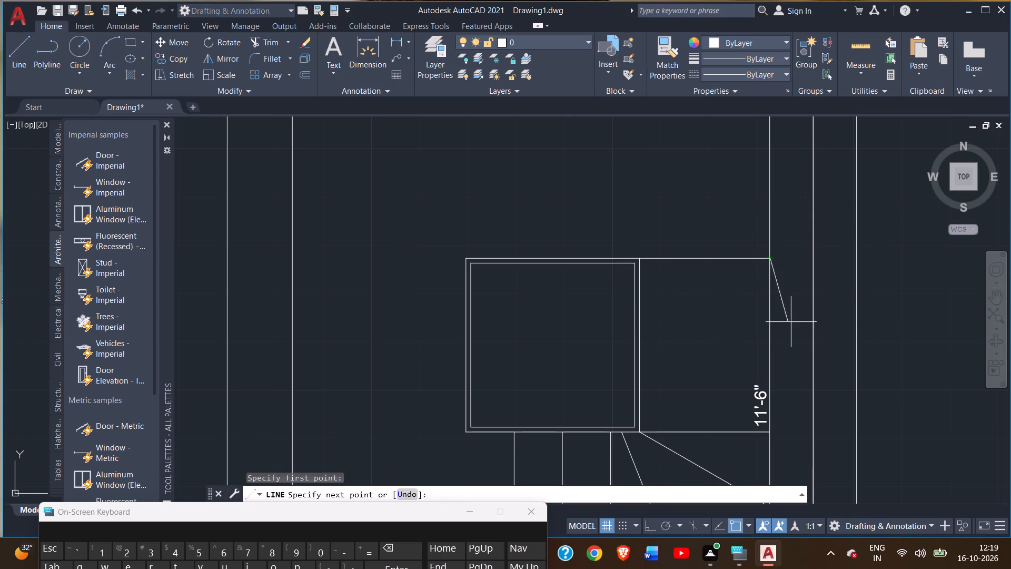
pyautogui.click(646, 530)
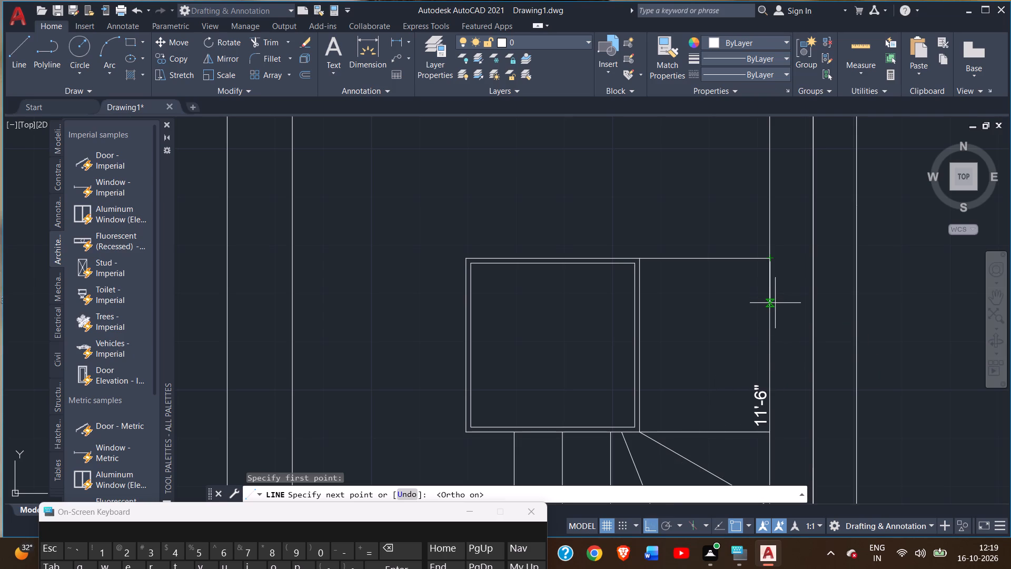
pyautogui.write('10')
pyautogui.hotkey('shift', '"')
pyautogui.press('Return')
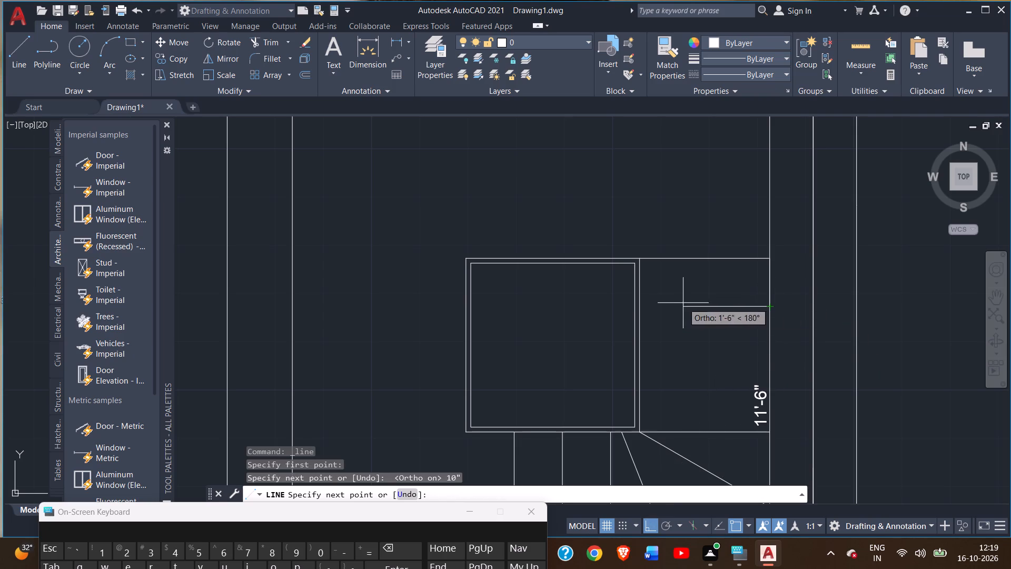
pyautogui.click(641, 309)
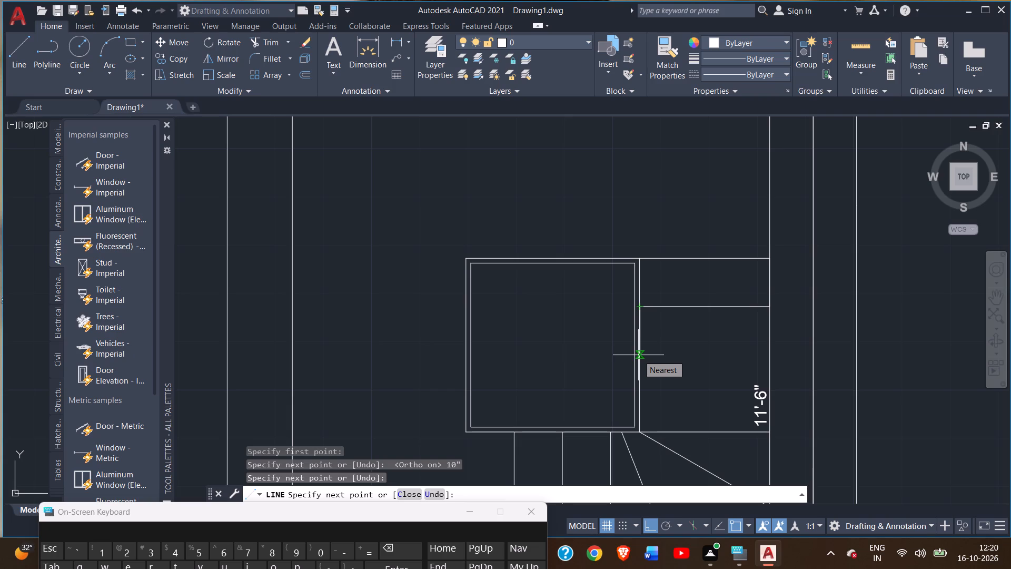
# Continue the line in a zigzag to add two more horizontal treads, each 10" lower, between the square and the dimension line.
pyautogui.write('10')
pyautogui.hotkey('shift', '"')
pyautogui.press('Return')
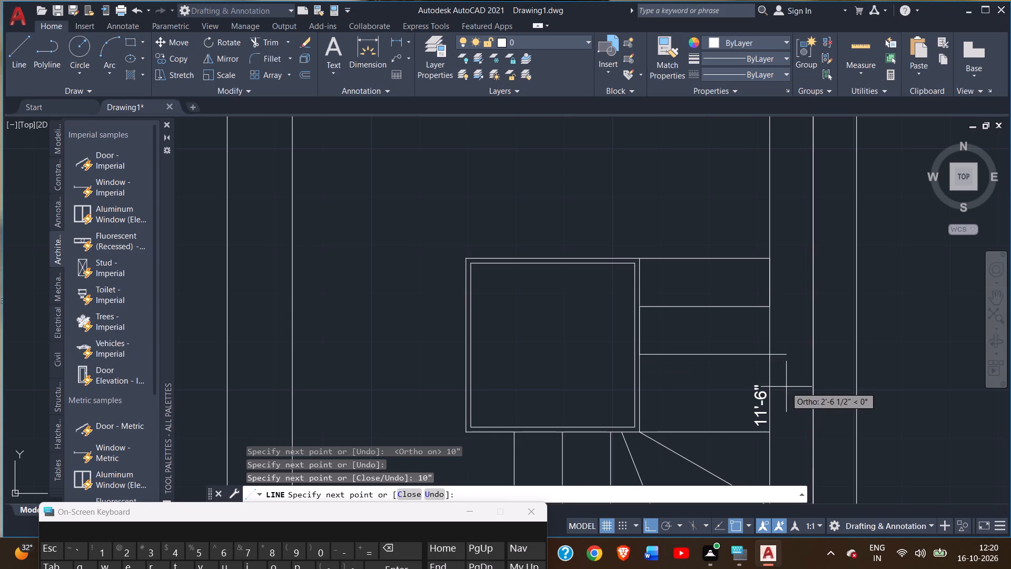
pyautogui.click(772, 357)
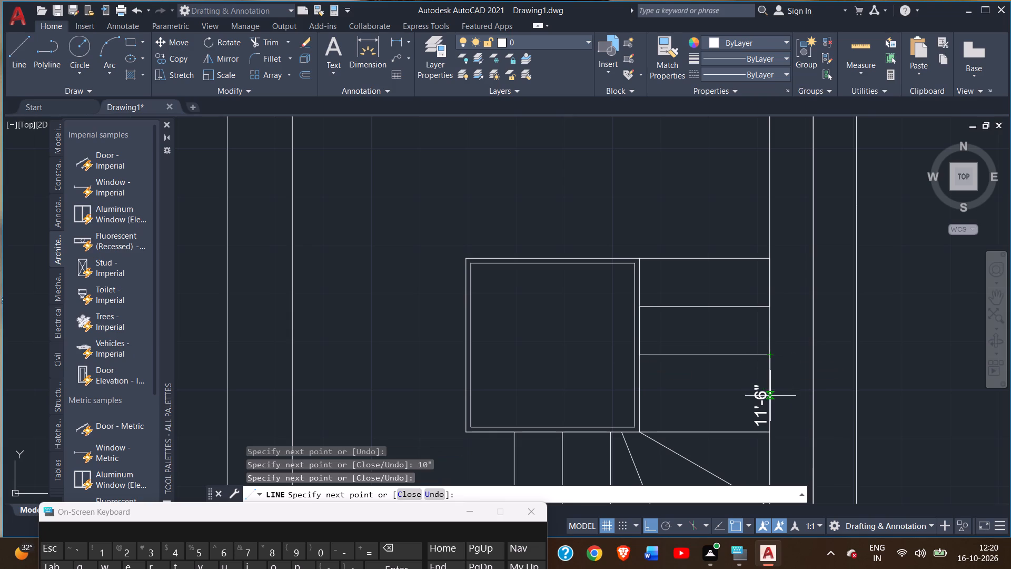
pyautogui.write('10"')
pyautogui.press('Return')
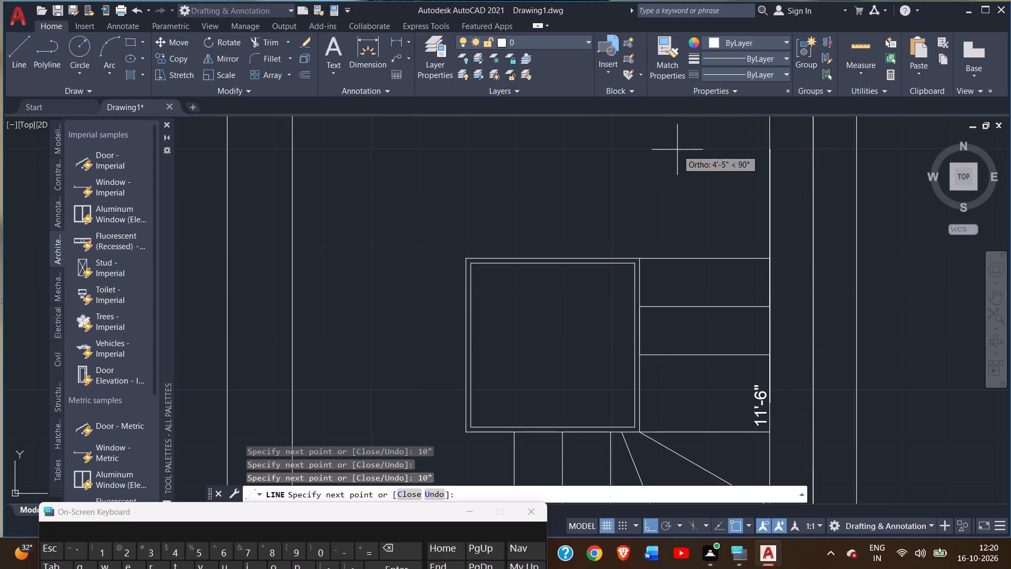
pyautogui.click(638, 400)
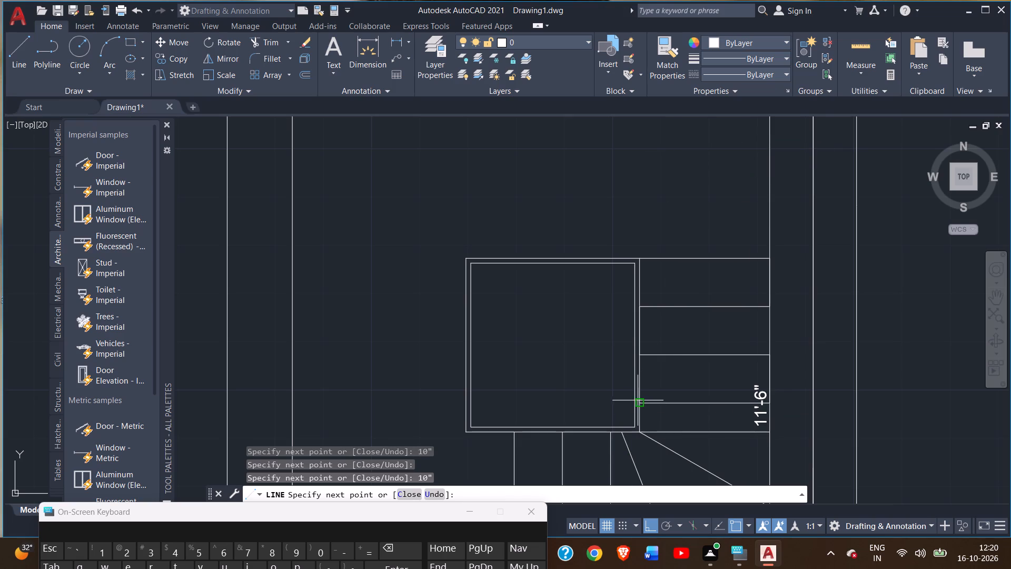
pyautogui.rightClick(639, 398)
pyautogui.click(685, 240)
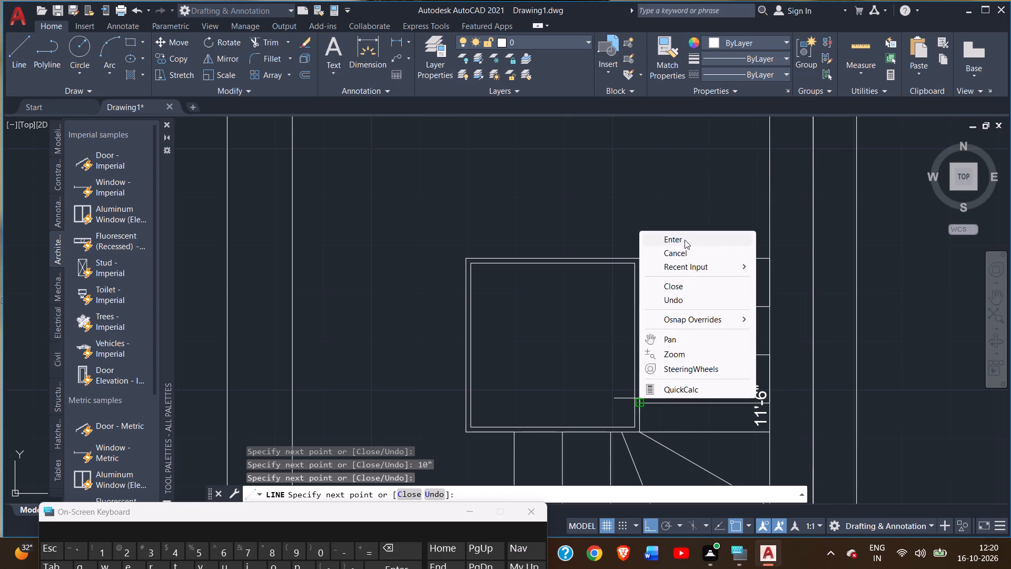
pyautogui.scroll(-1, 643, 391)
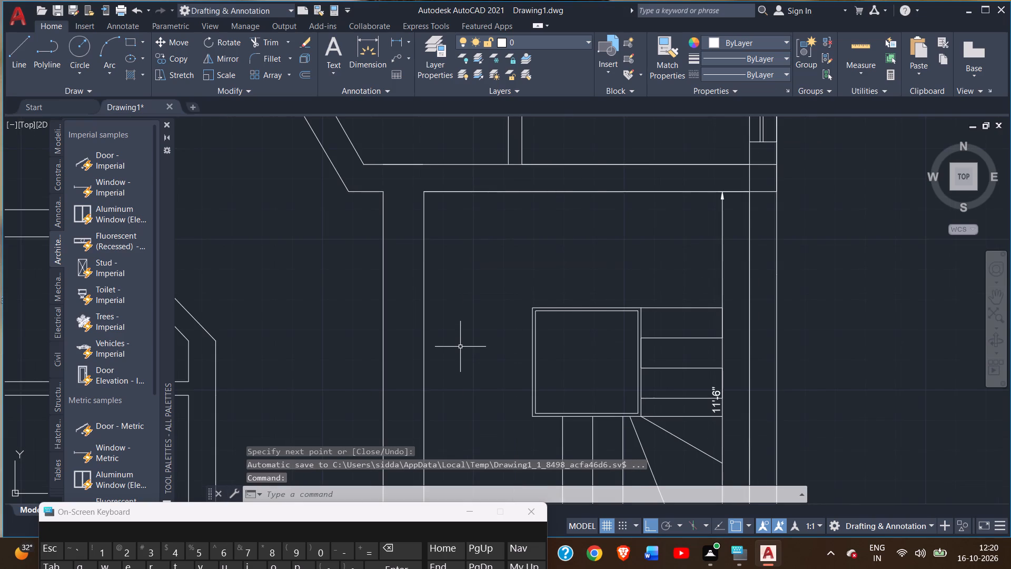
# Draw a line from the central square's upper-left outer corner to the stair room's left wall, 10" down, and across to the square's left edge.
pyautogui.moveTo(460, 347); pyautogui.dragTo(537, 345, button='middle')
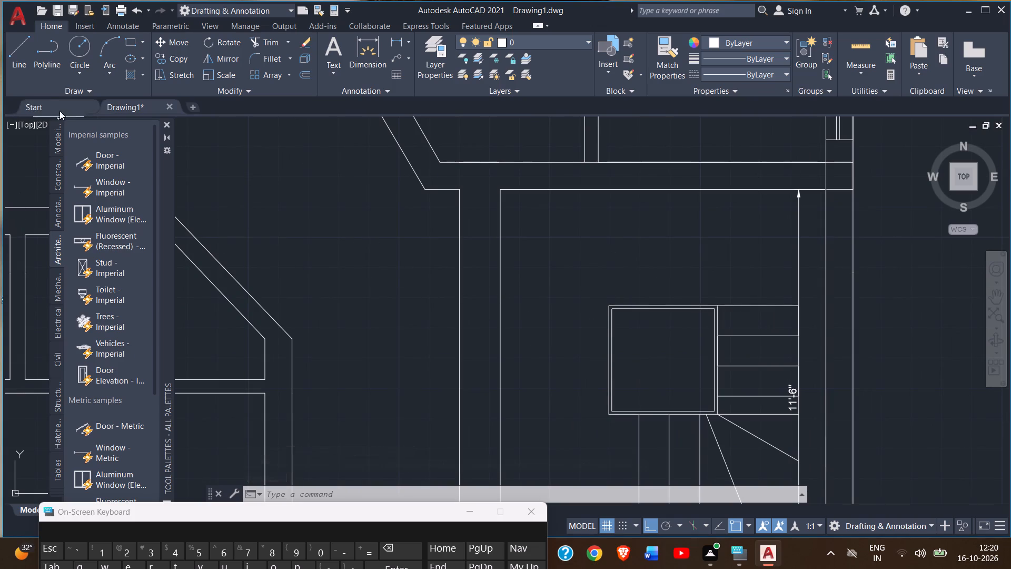
pyautogui.click(20, 60)
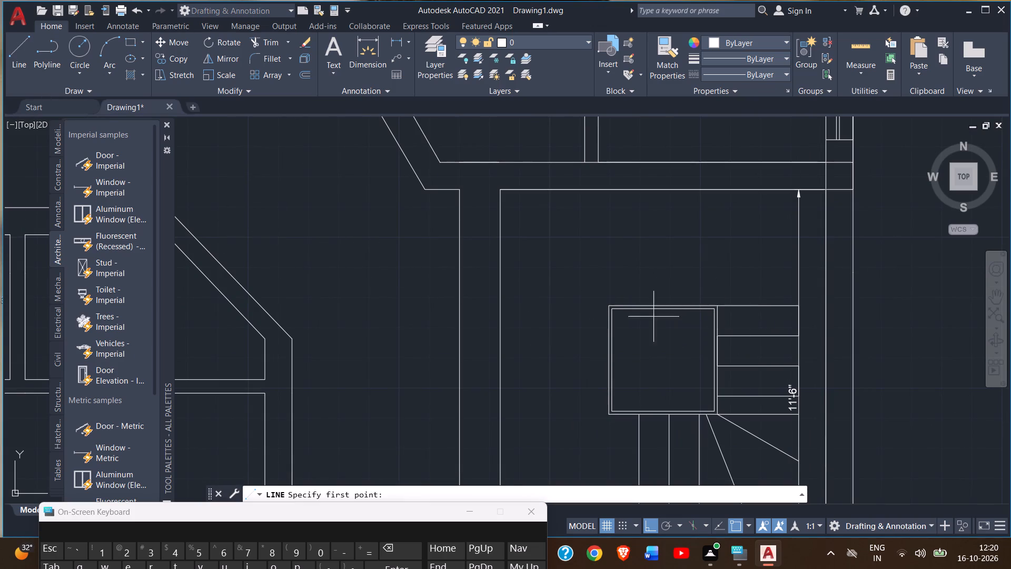
pyautogui.click(612, 305)
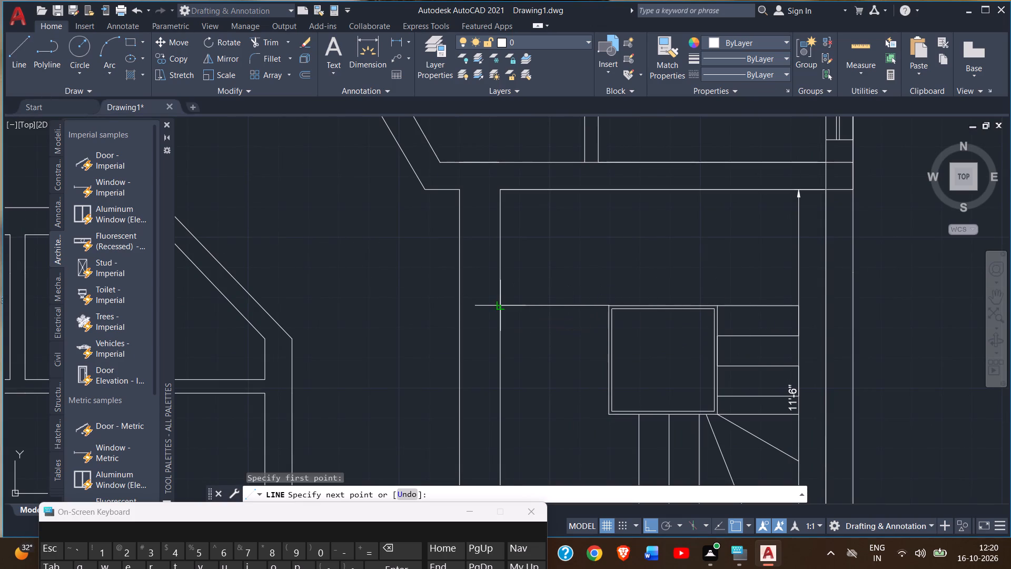
pyautogui.click(501, 309)
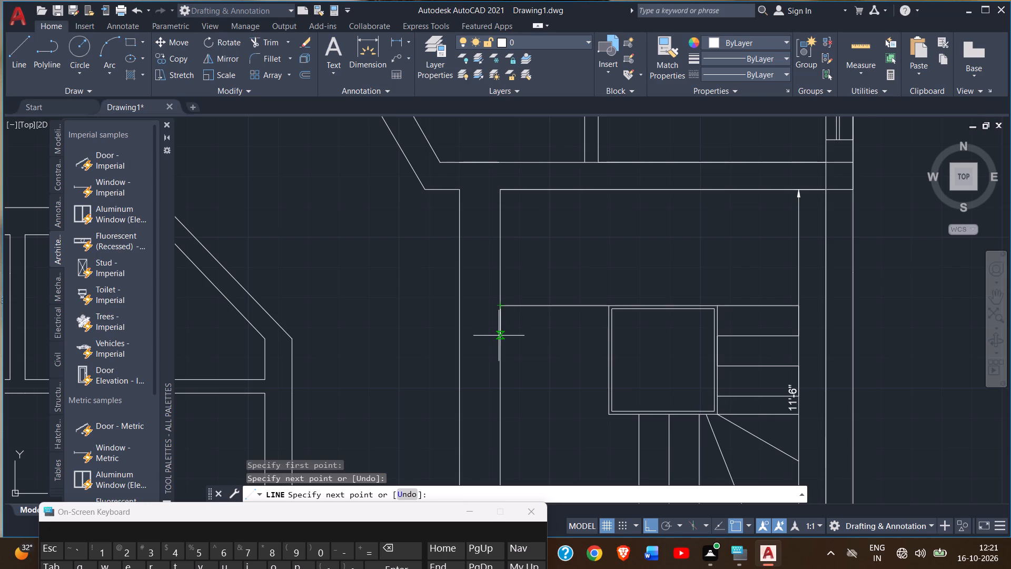
pyautogui.scroll(1, 498, 334)
pyautogui.write('10')
pyautogui.hotkey('shift', '"')
pyautogui.press('Return')
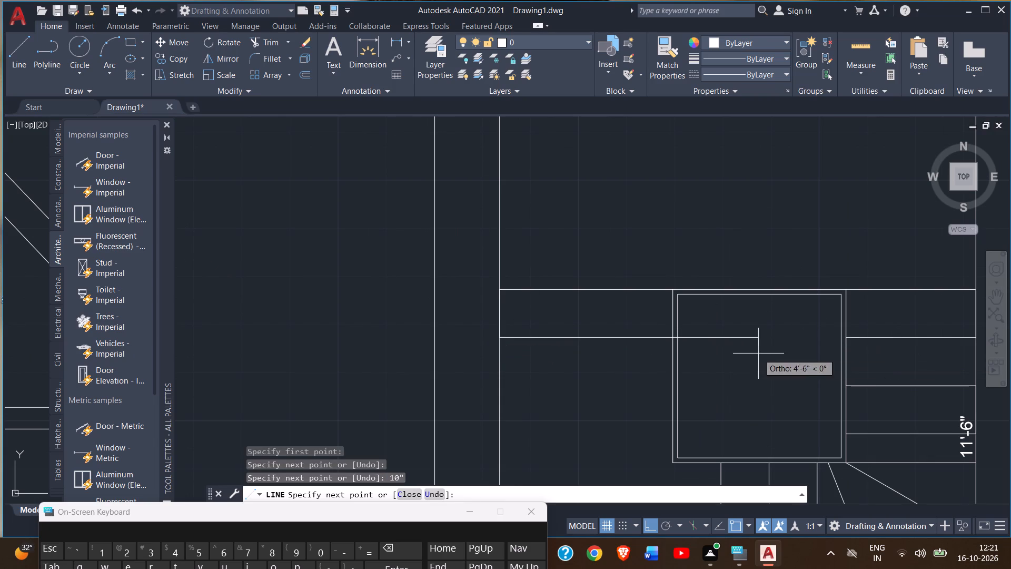
pyautogui.click(675, 339)
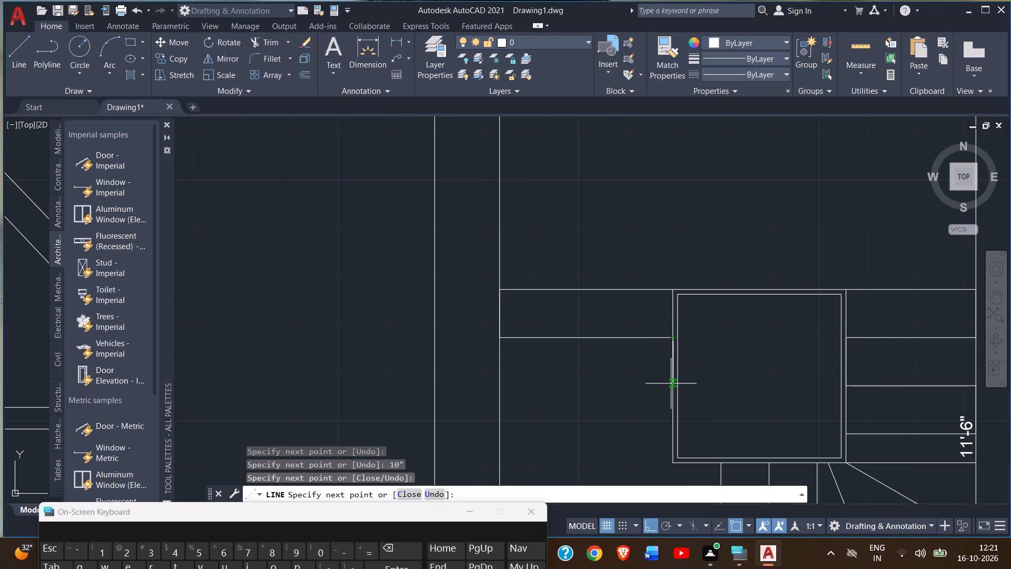
# Continue the zigzag line to add two more horizontal treads, each 10" lower, between the square's left edge and the left wall.
pyautogui.write('10')
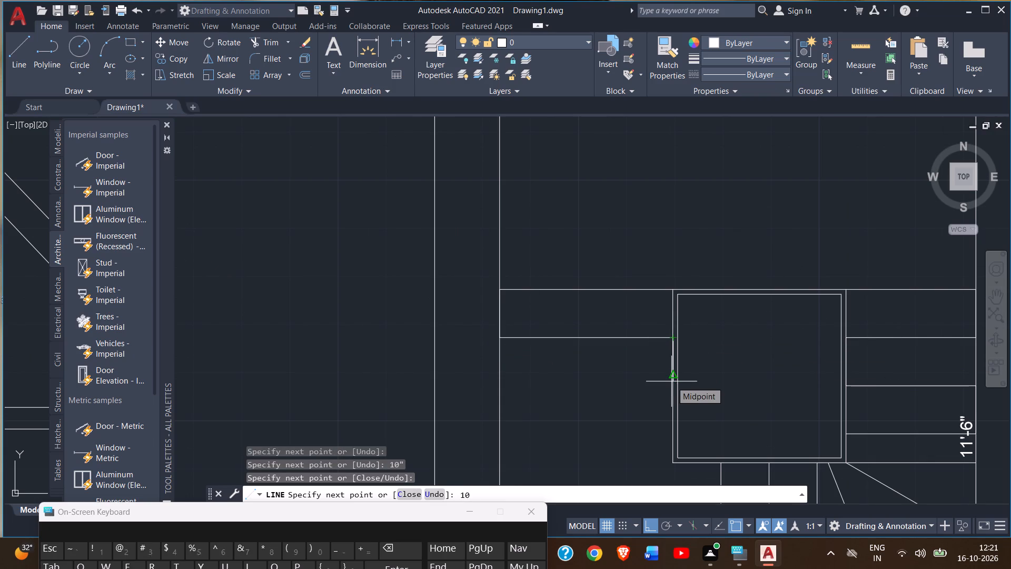
pyautogui.hotkey('shift', '"')
pyautogui.press('Return')
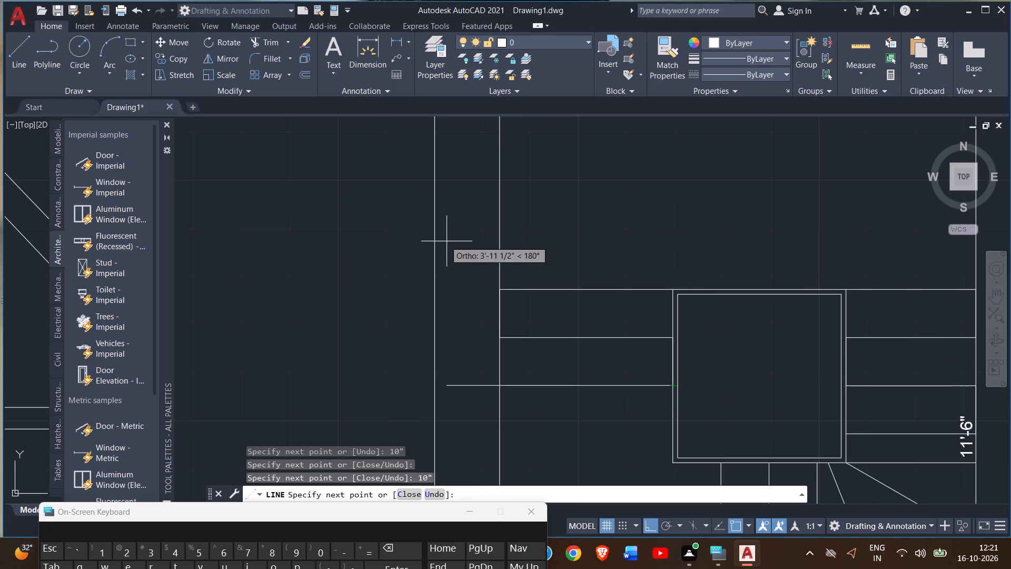
pyautogui.click(498, 384)
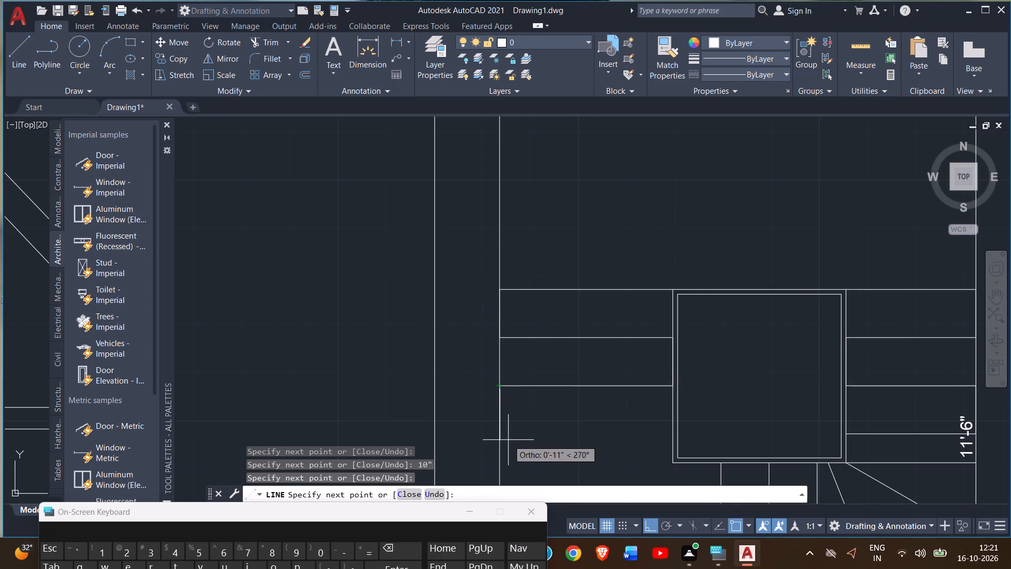
pyautogui.scroll(-2, 508, 440)
pyautogui.scroll(1, 501, 439)
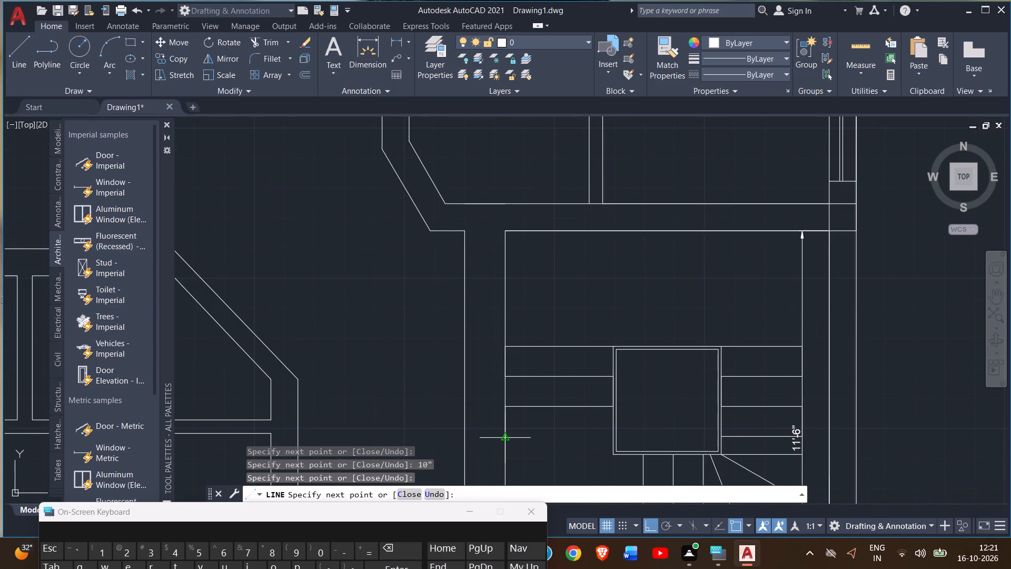
pyautogui.write('10"')
pyautogui.press('Return')
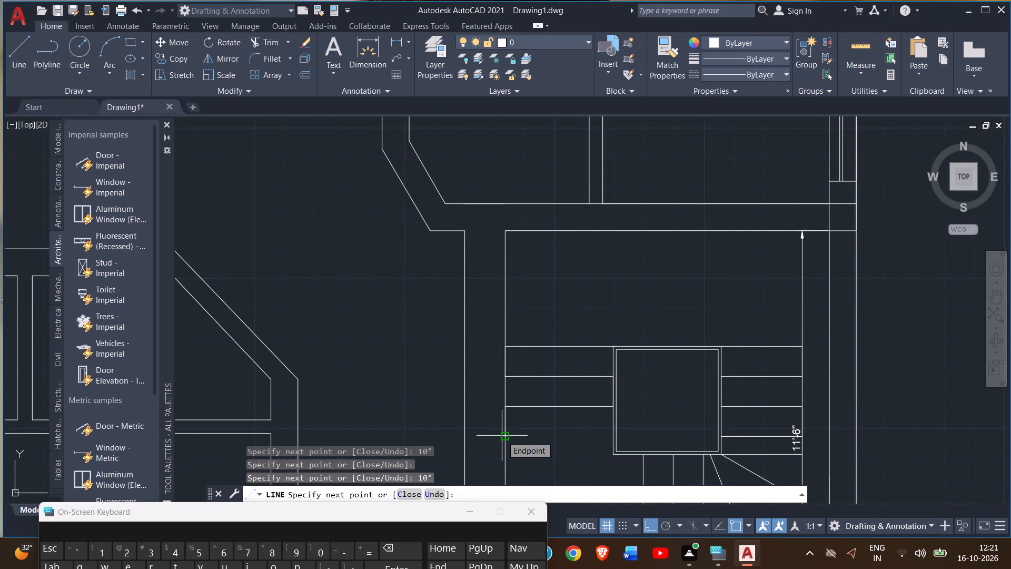
pyautogui.scroll(2, 614, 465)
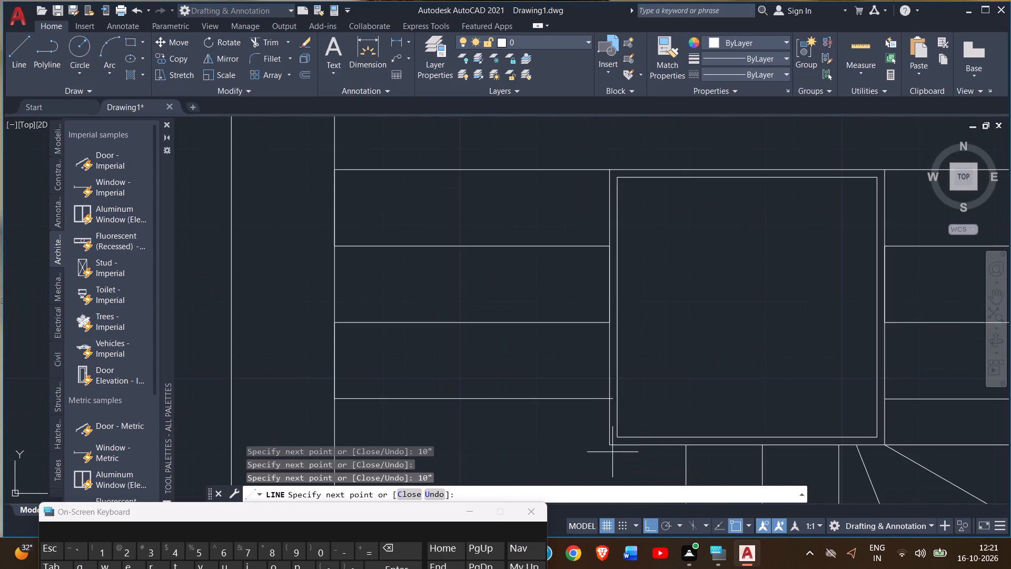
pyautogui.moveTo(573, 427); pyautogui.dragTo(592, 316, button='middle')
pyautogui.click(627, 286)
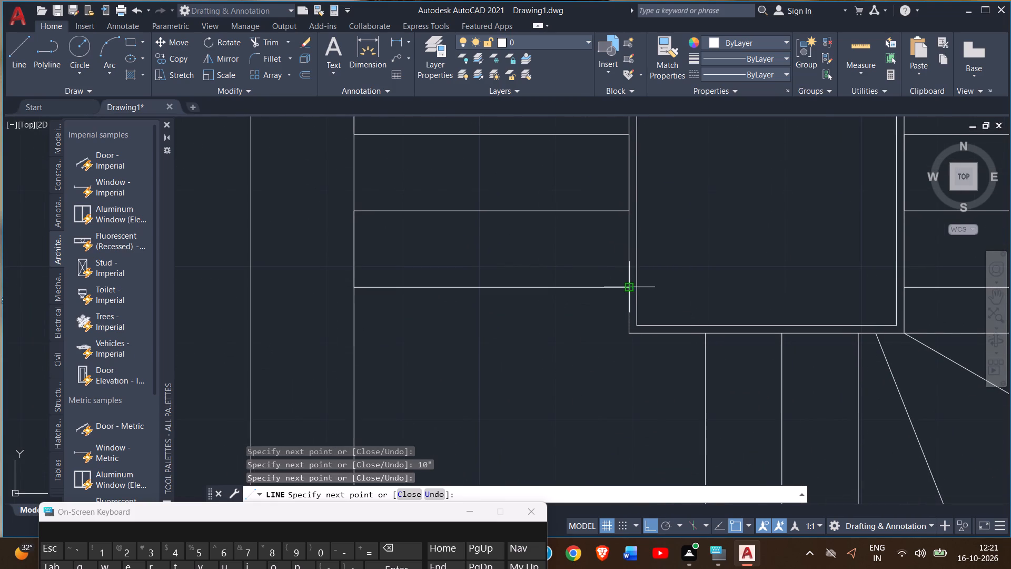
# Continue the line down to the square's lower-left outer corner, across to the left wall, and end it.
pyautogui.click(628, 335)
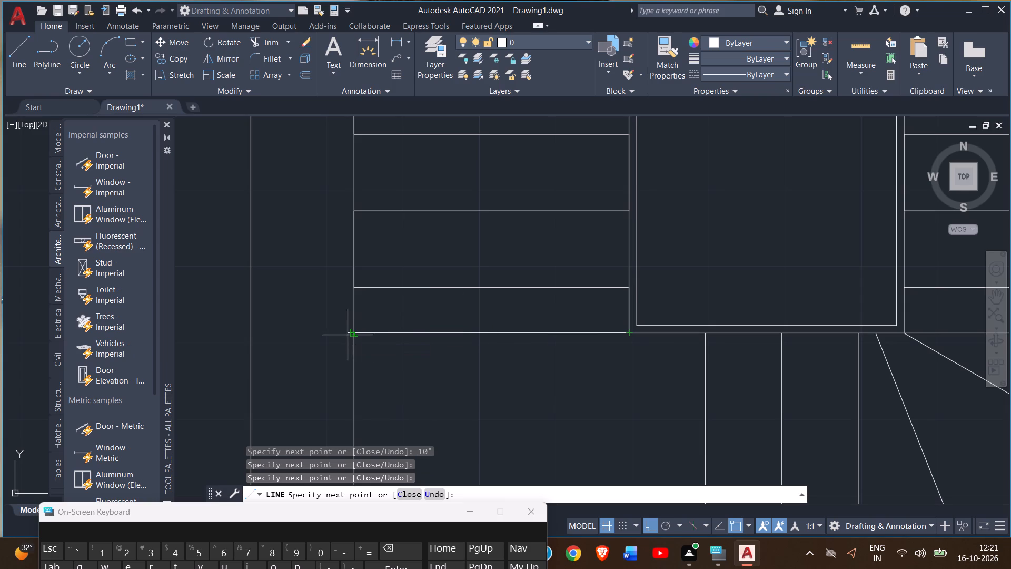
pyautogui.doubleClick(351, 333)
pyautogui.rightClick(344, 321)
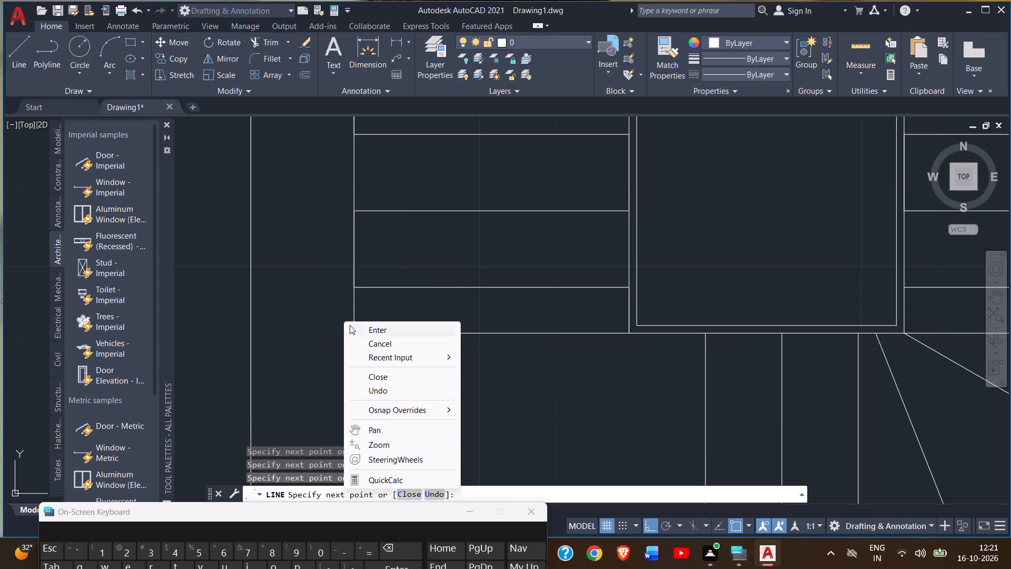
pyautogui.click(350, 327)
pyautogui.scroll(-3, 435, 398)
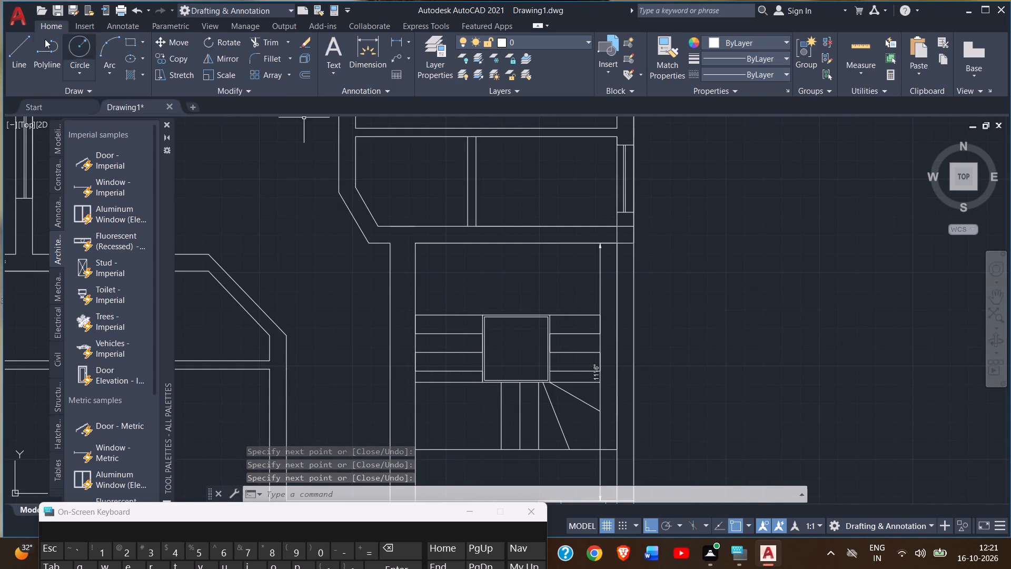
# Draw a line from the square's upper-right outer corner up to the room's upper wall, 10" left, and down to the square's top edge.
pyautogui.click(30, 43)
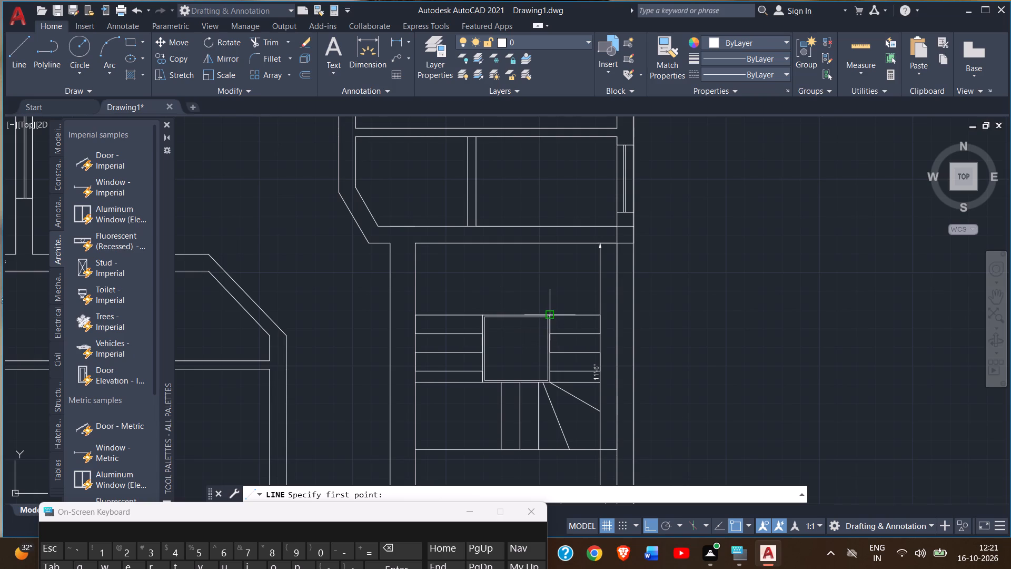
pyautogui.click(550, 315)
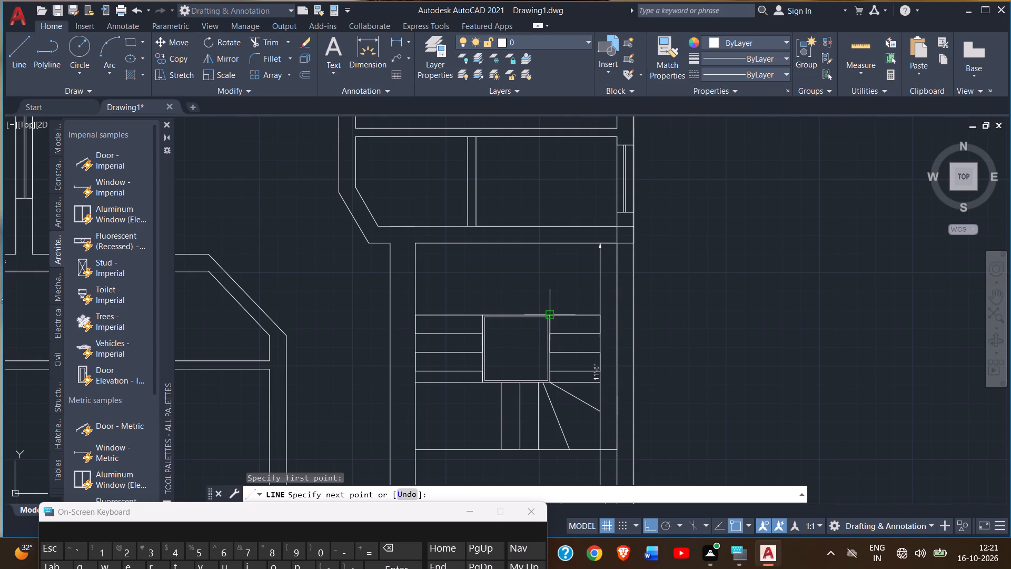
pyautogui.click(552, 244)
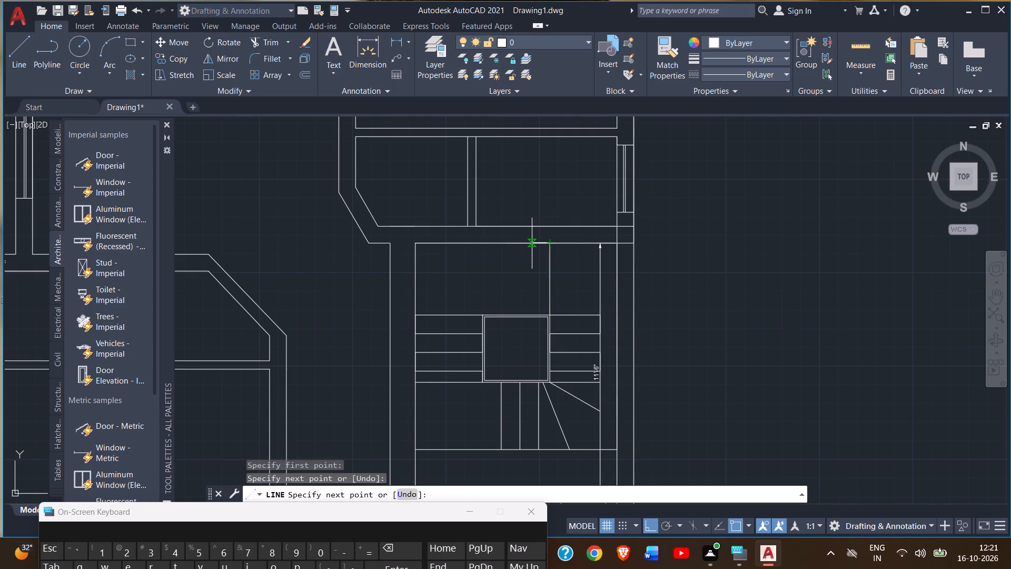
pyautogui.write('10')
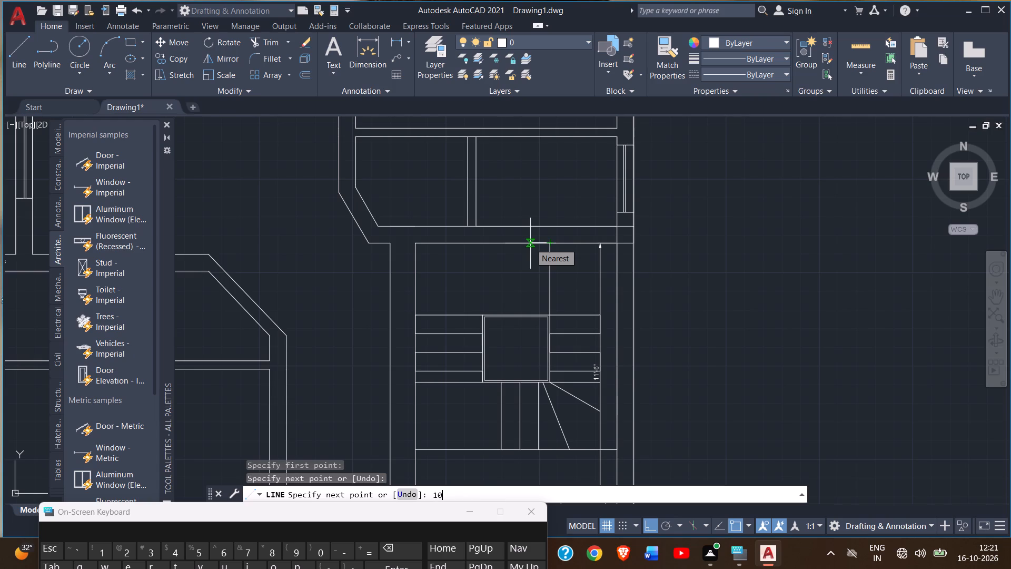
pyautogui.hotkey('shift', '"')
pyautogui.press('Return')
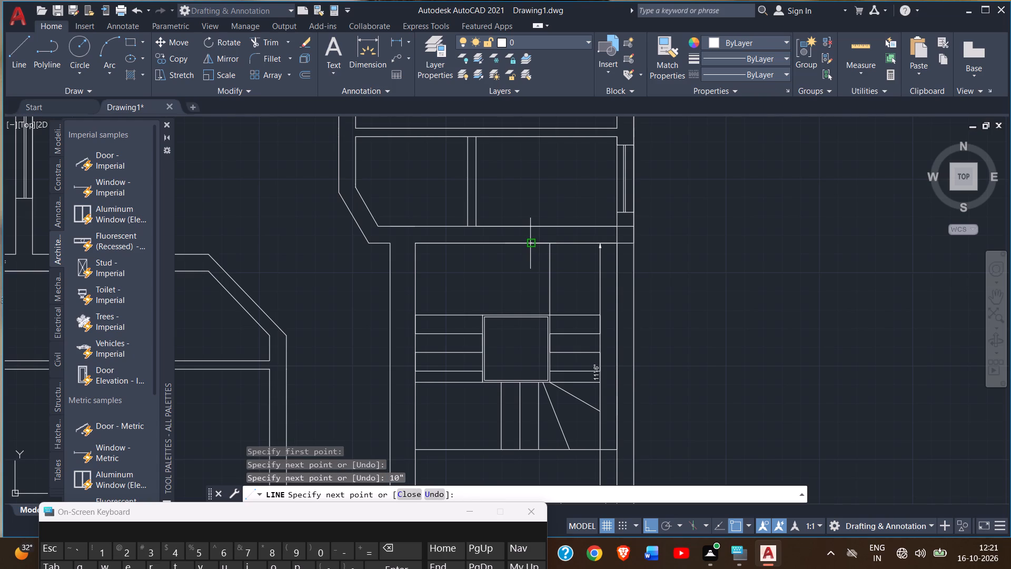
pyautogui.scroll(2, 520, 311)
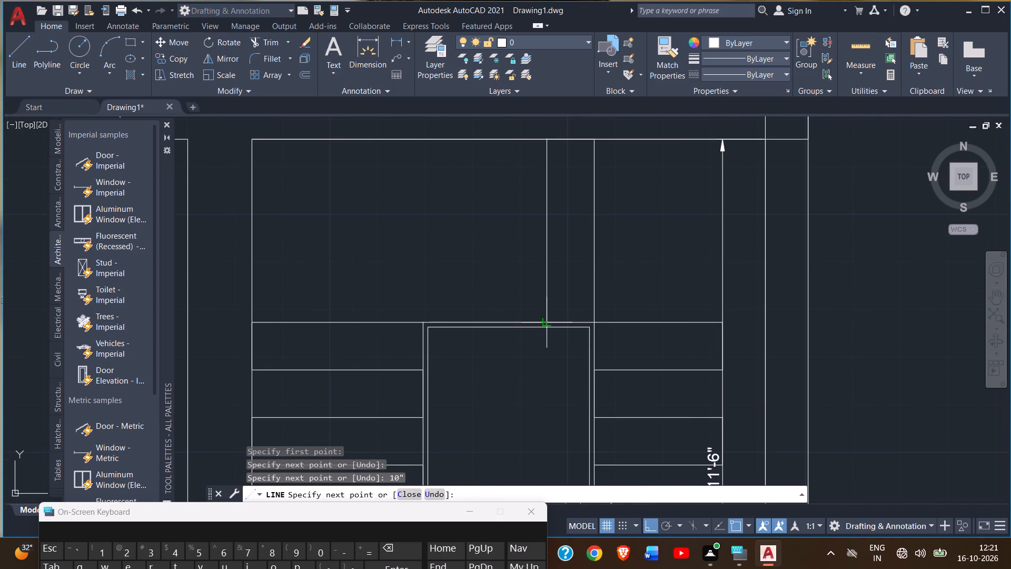
pyautogui.click(549, 322)
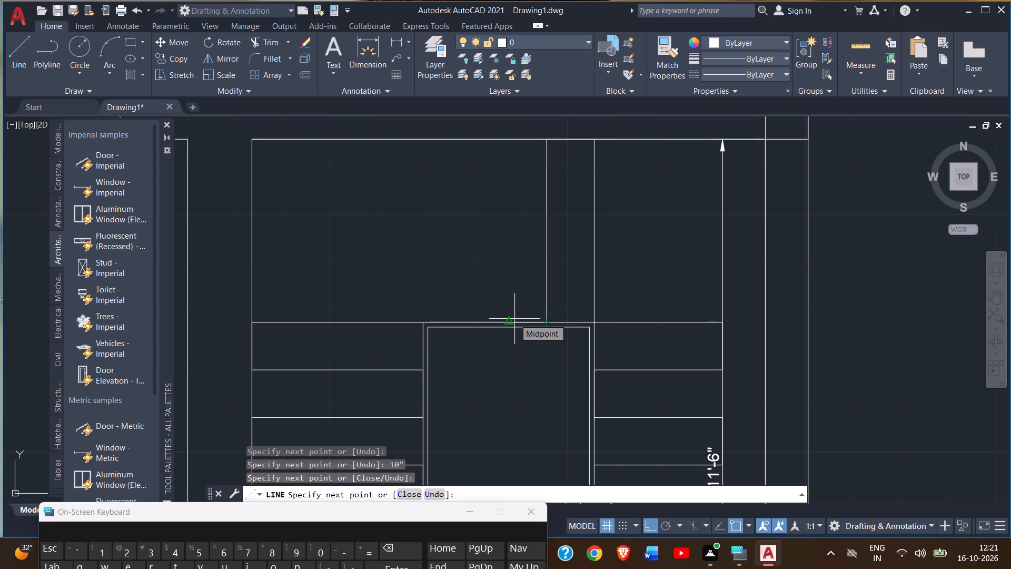
# Continue the zigzag line to add two more vertical treads, each 10" further left, between the square's top edge and the upper wall.
pyautogui.write('10')
pyautogui.hotkey('shift', '"')
pyautogui.press('Return')
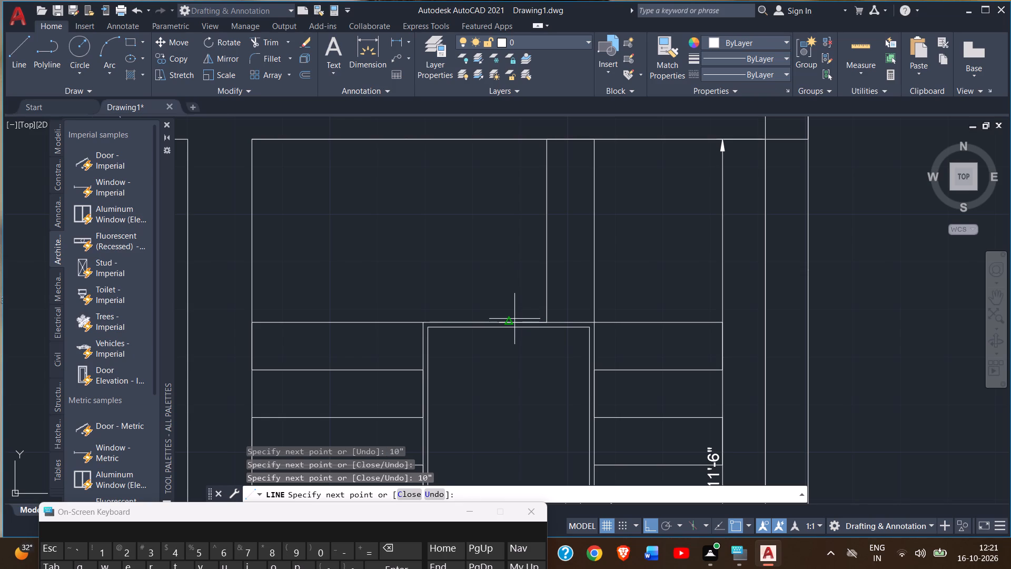
pyautogui.click(499, 139)
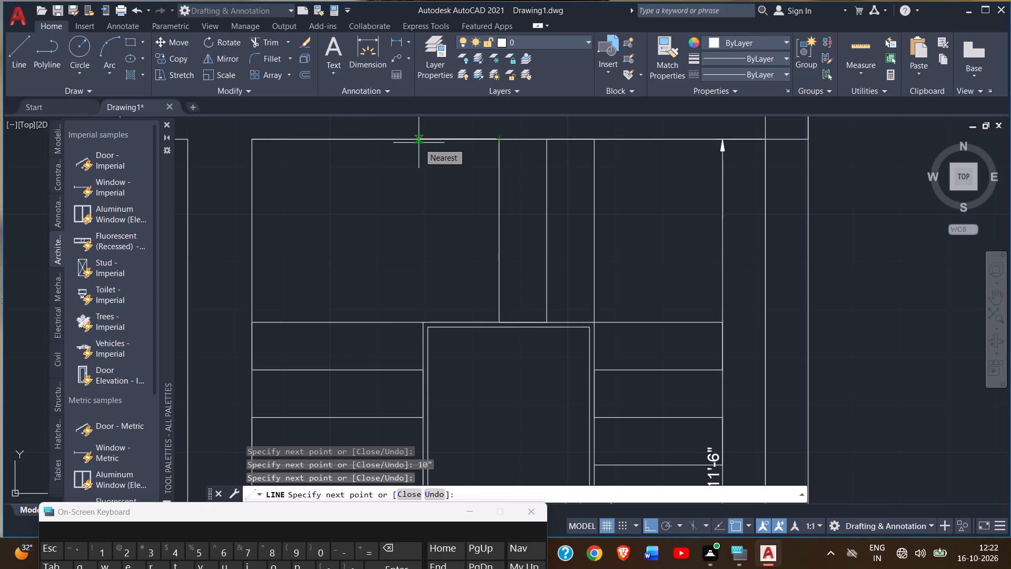
pyautogui.write('10')
pyautogui.hotkey('shift', '"')
pyautogui.press('Return')
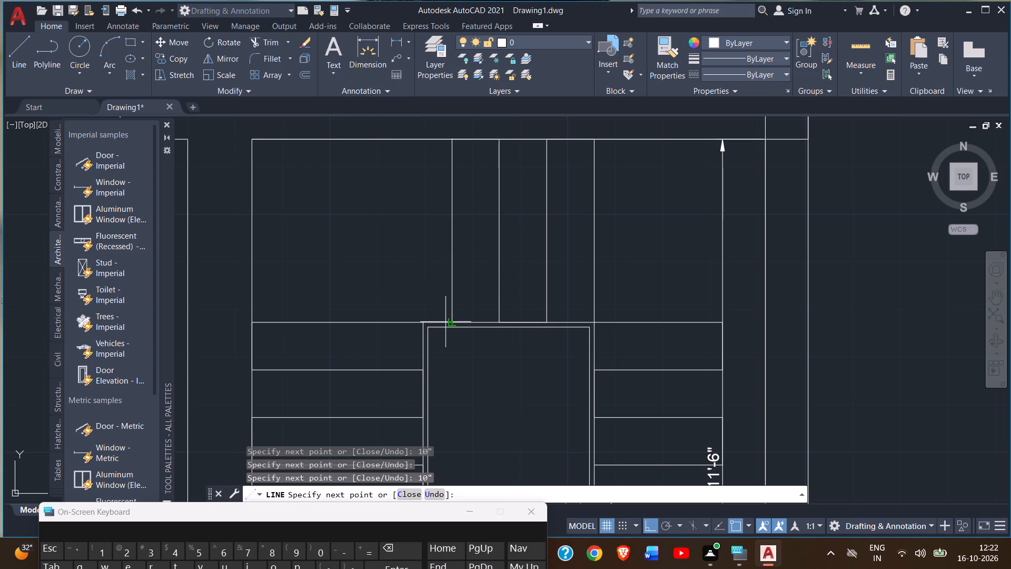
pyautogui.scroll(2, 445, 292)
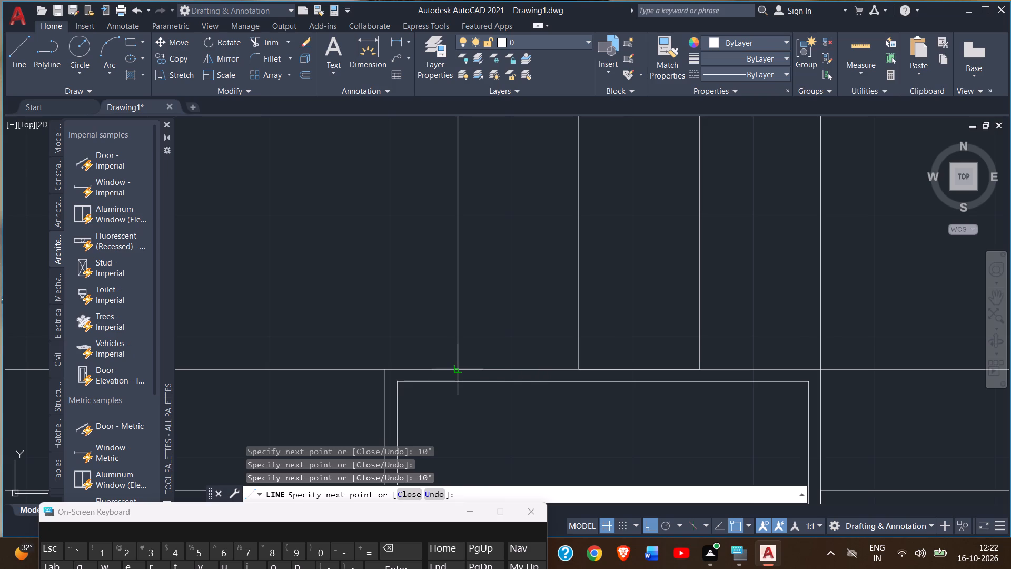
pyautogui.click(456, 371)
pyautogui.rightClick(455, 341)
pyautogui.click(481, 348)
pyautogui.scroll(-2, 403, 371)
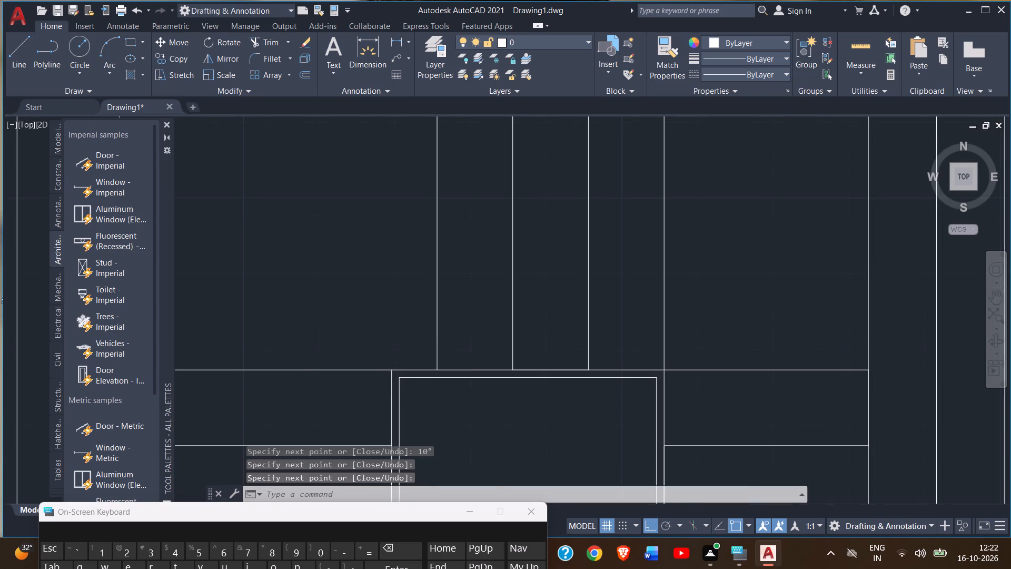
# With Ortho off, draw a diagonal winder line from the square's upper-left outer corner to the stair room's upper-left inner corner.
pyautogui.scroll(-1, 404, 370)
pyautogui.click(13, 50)
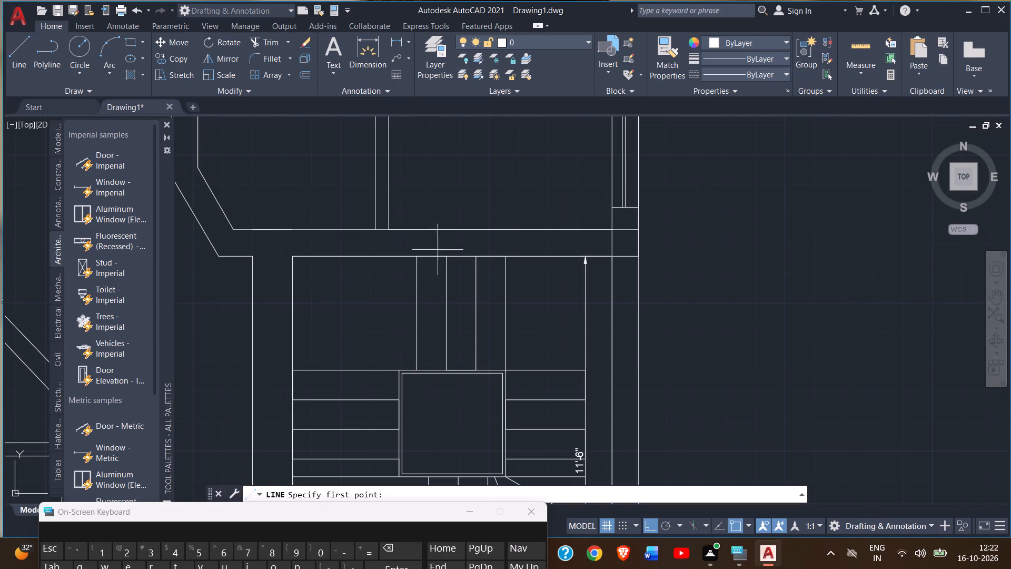
pyautogui.click(399, 369)
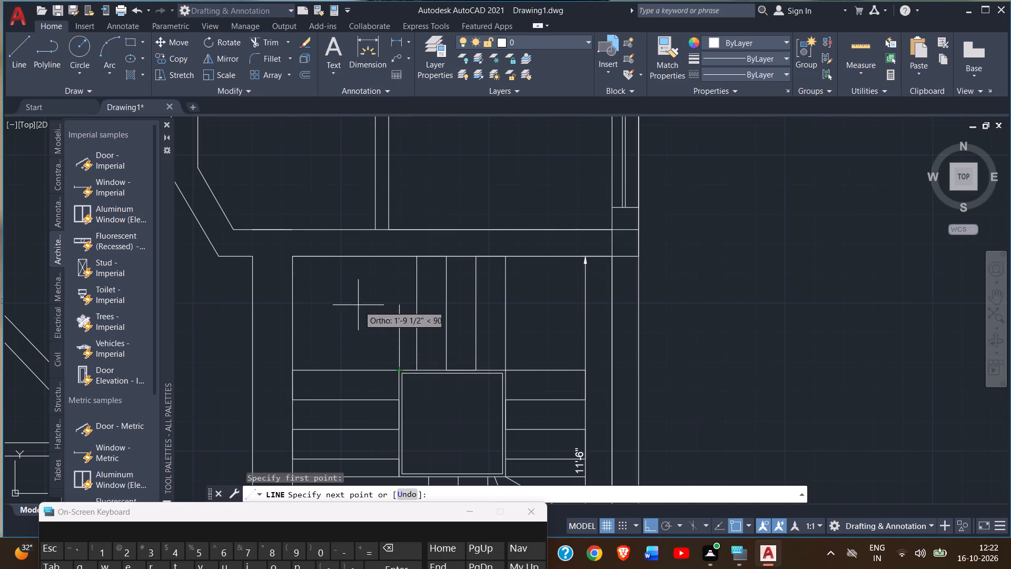
pyautogui.click(650, 527)
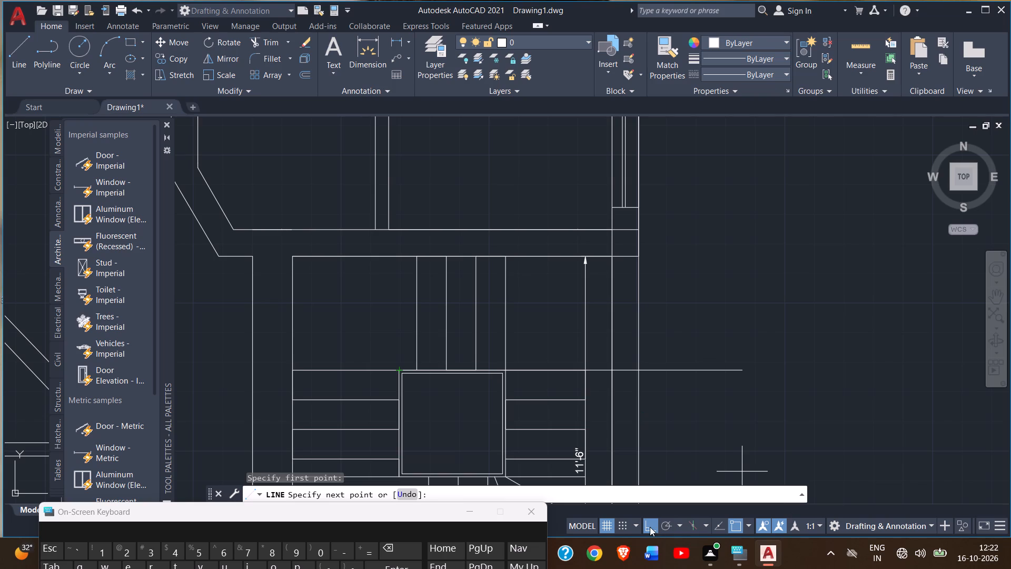
pyautogui.click(292, 257)
pyautogui.rightClick(333, 283)
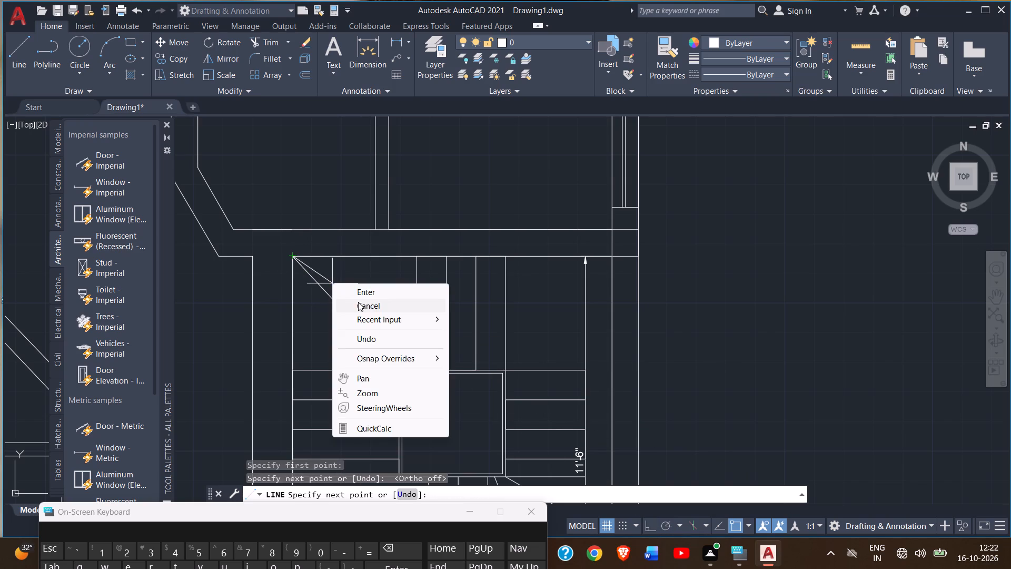
pyautogui.click(361, 293)
pyautogui.scroll(-2, 358, 315)
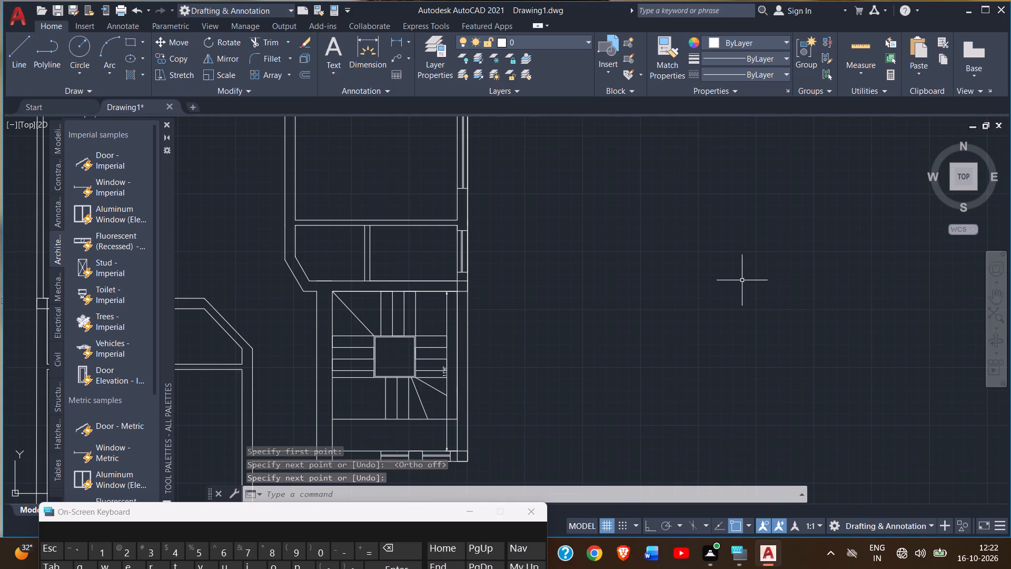
pyautogui.moveTo(739, 286); pyautogui.dragTo(761, 248, button='middle')
pyautogui.scroll(1, 472, 288)
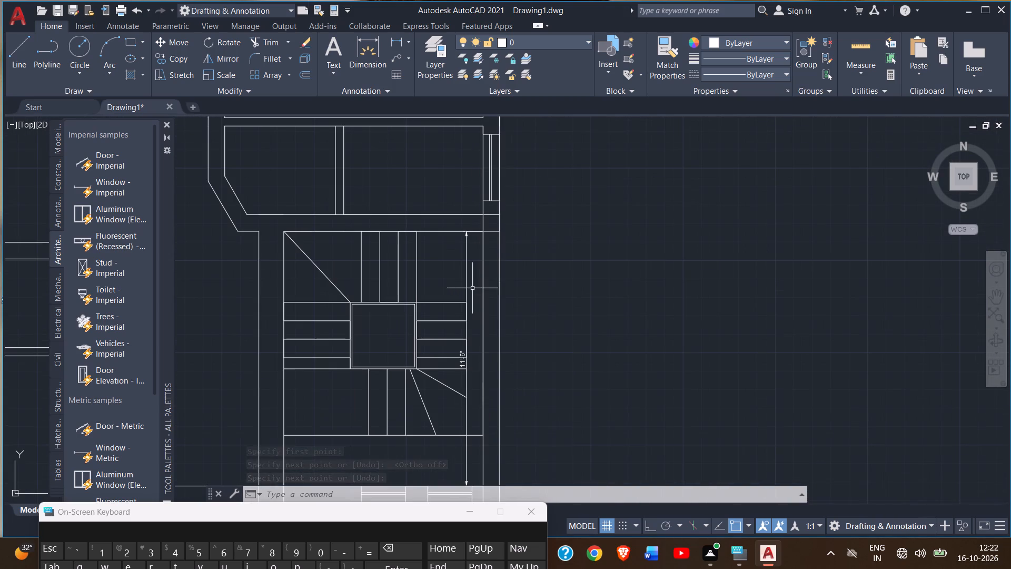
pyautogui.moveTo(534, 300); pyautogui.dragTo(739, 277, button='middle')
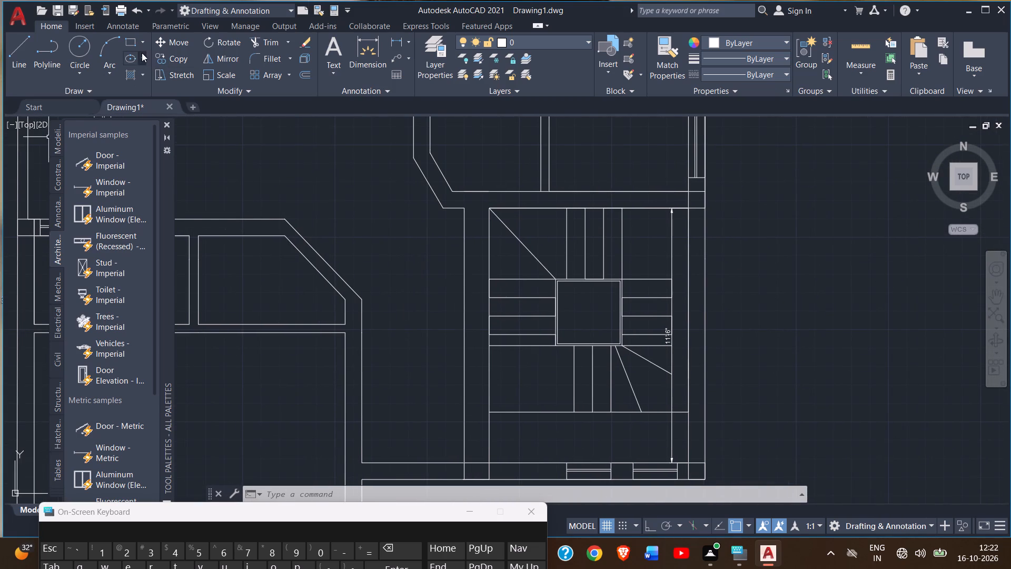
# Trim the overlapping line segment at the central square's lower-left outer corner in the stair room.
pyautogui.click(264, 47)
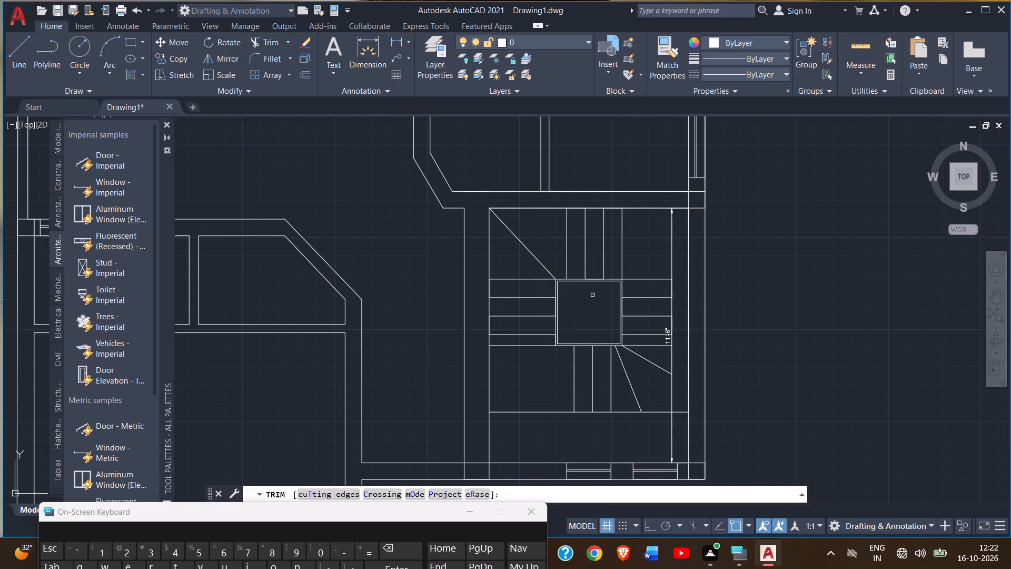
pyautogui.scroll(3, 573, 284)
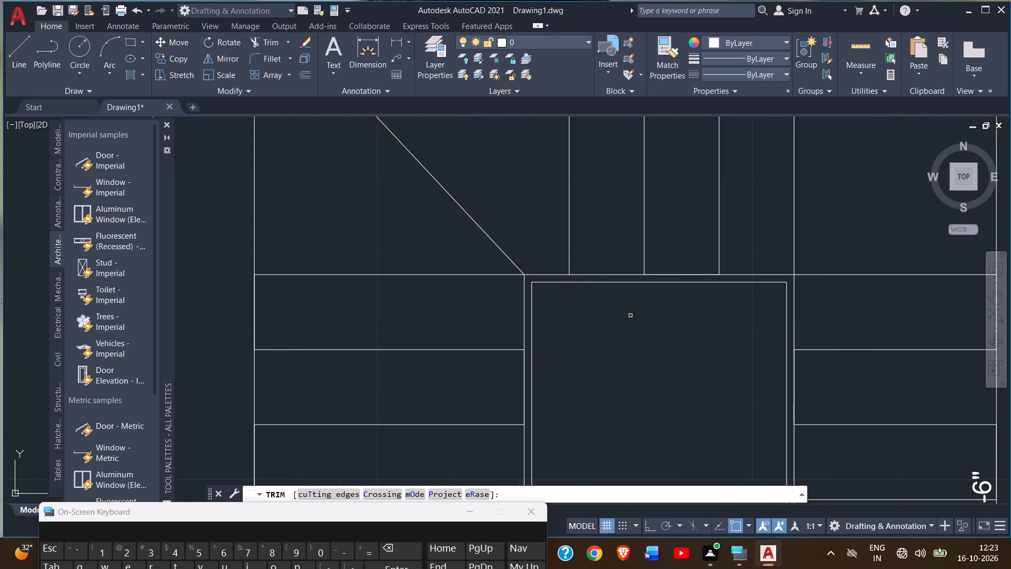
pyautogui.scroll(-2, 627, 326)
pyautogui.moveTo(621, 340); pyautogui.dragTo(613, 295, button='middle')
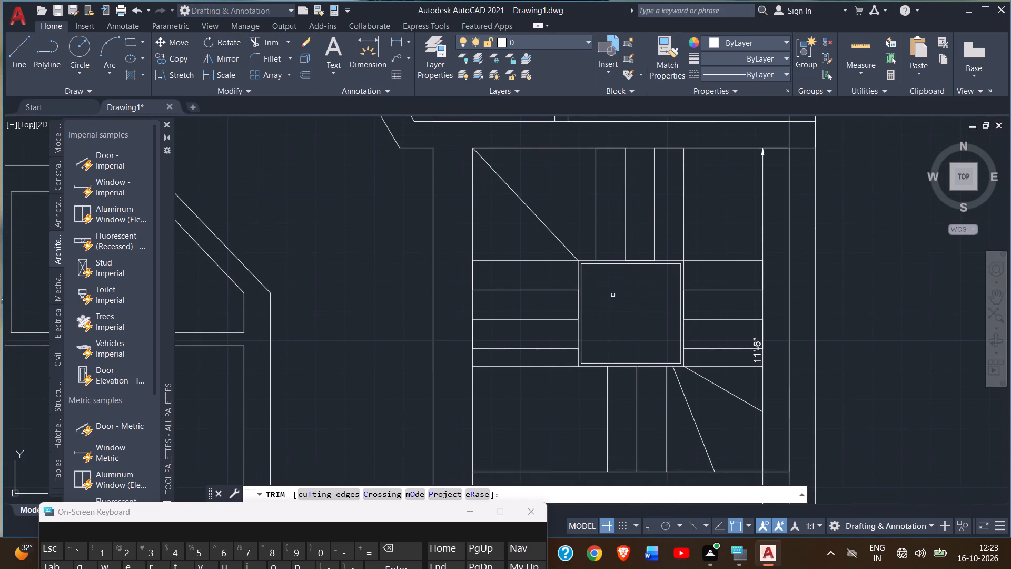
pyautogui.scroll(3, 550, 388)
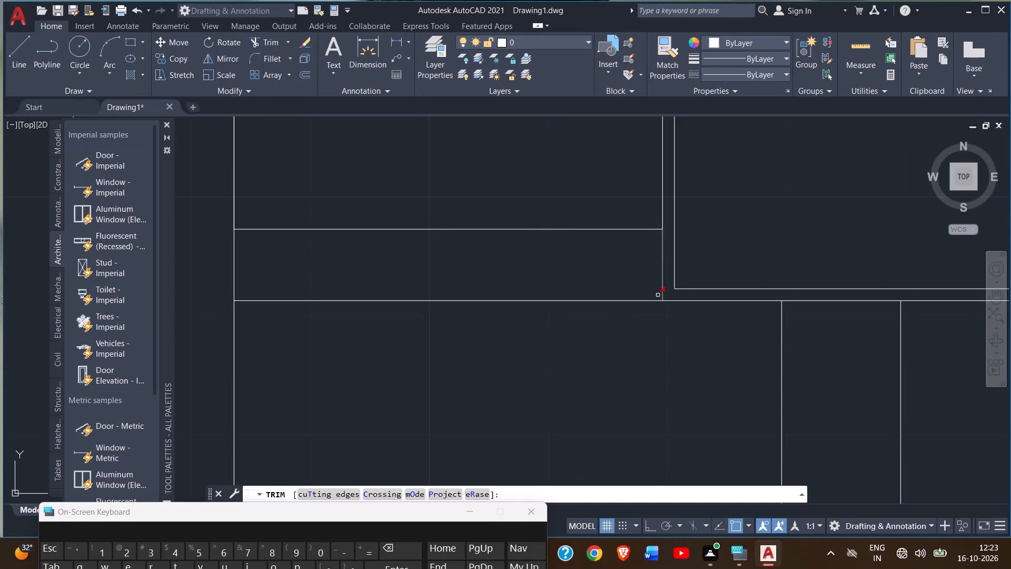
pyautogui.rightClick(617, 354)
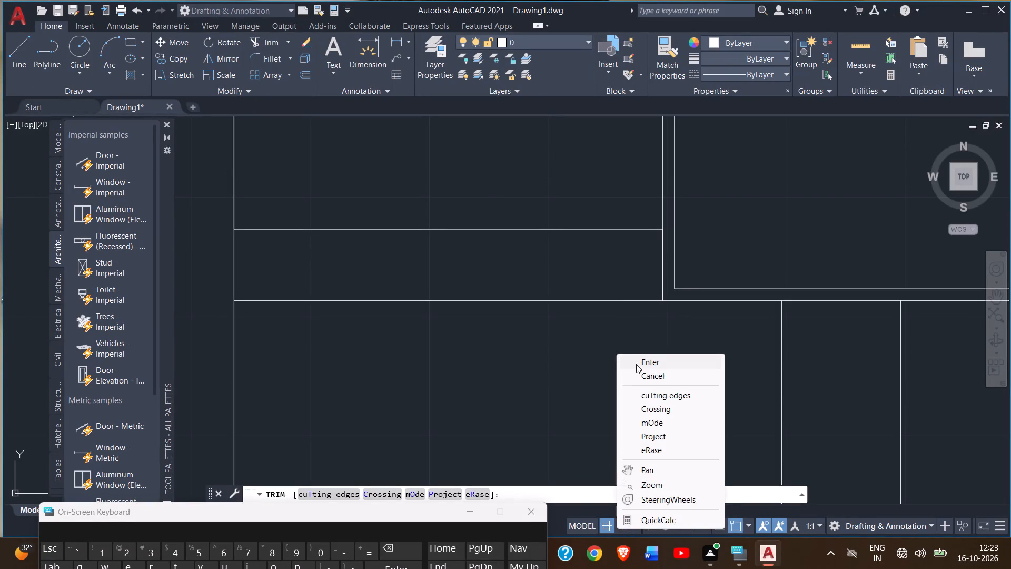
pyautogui.click(636, 364)
pyautogui.scroll(-3, 614, 371)
pyautogui.rightClick(575, 380)
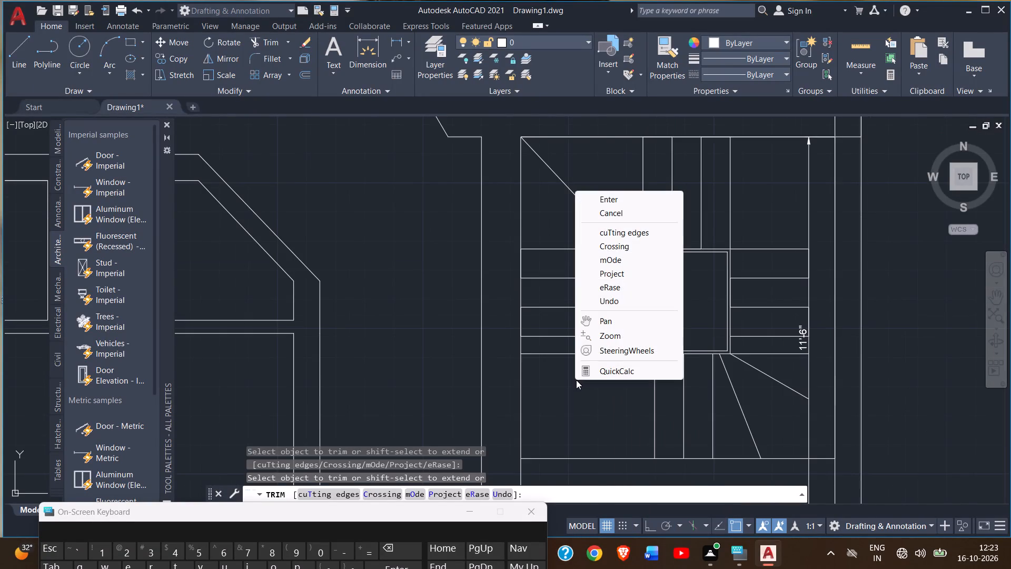
pyautogui.click(613, 200)
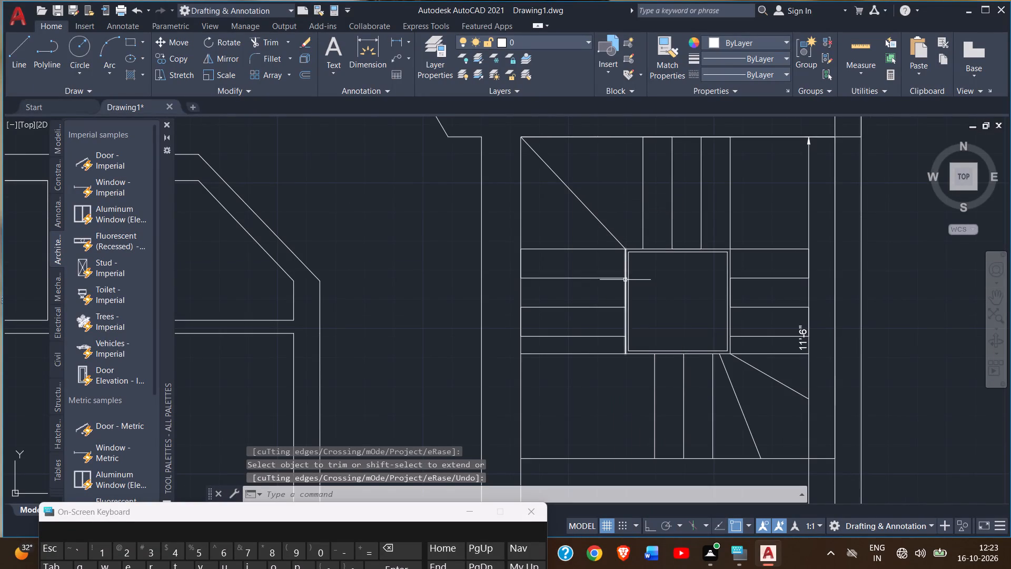
# Examine the staircase and the surrounding rooms, including the window openings of the narrow left room.
pyautogui.moveTo(624, 387); pyautogui.dragTo(512, 336, button='middle')
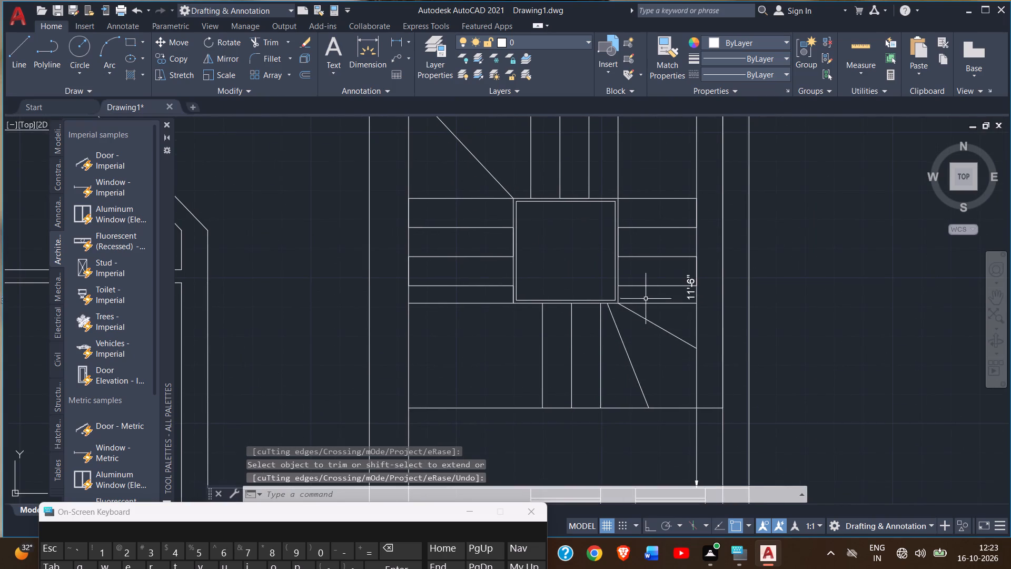
pyautogui.scroll(1, 646, 299)
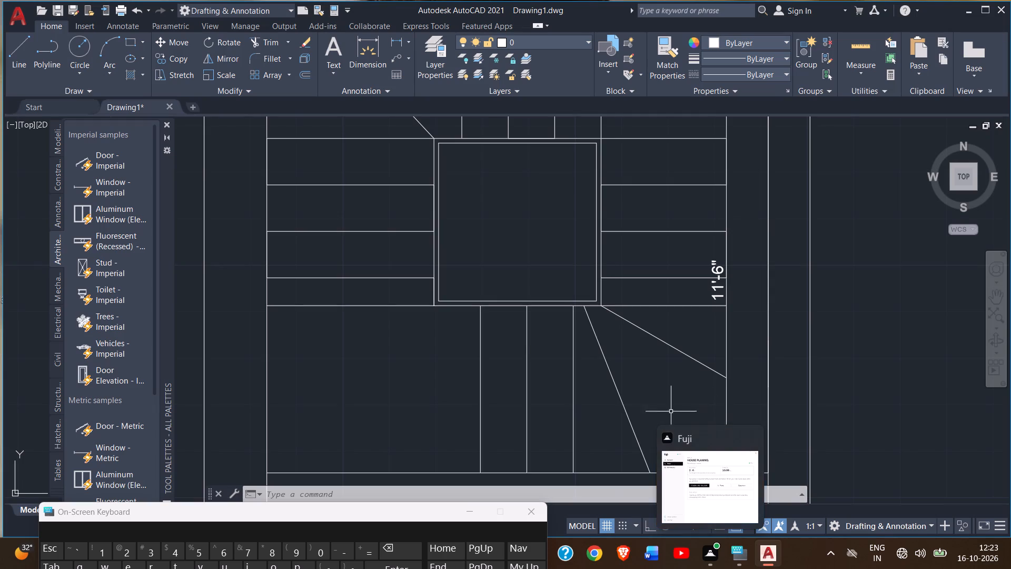
pyautogui.scroll(-3, 614, 411)
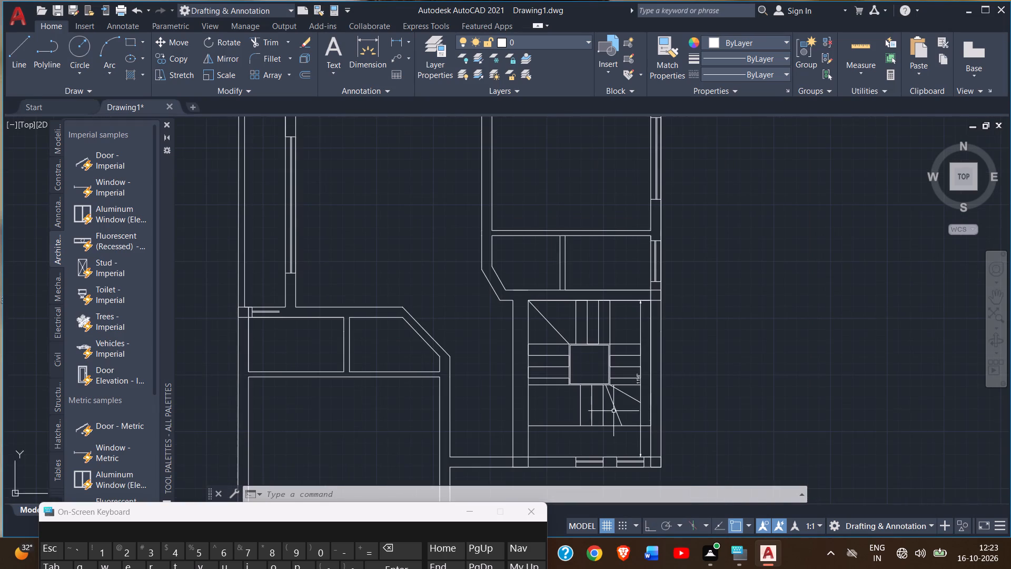
pyautogui.scroll(-1, 613, 411)
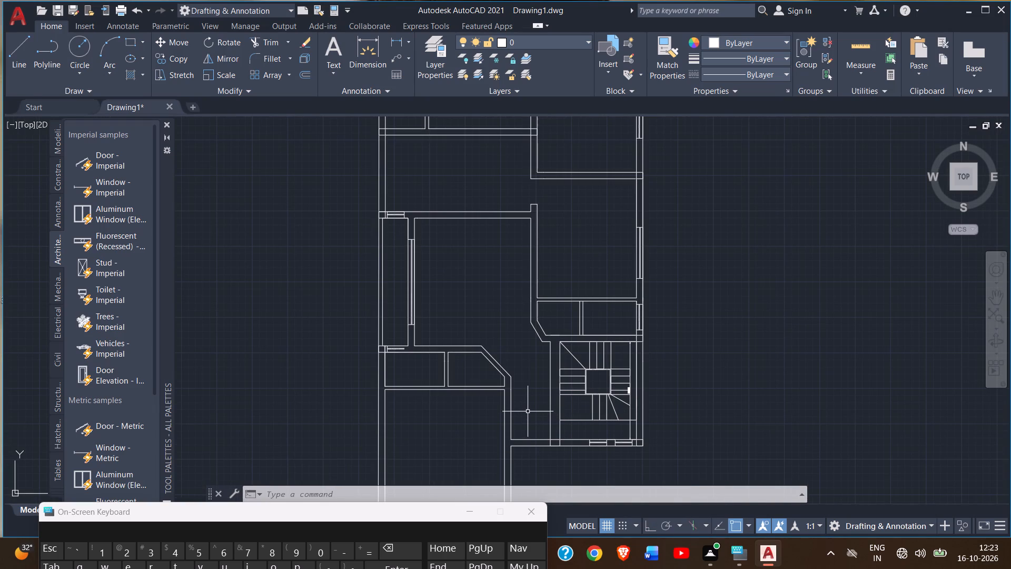
pyautogui.moveTo(529, 415); pyautogui.dragTo(541, 374, button='middle')
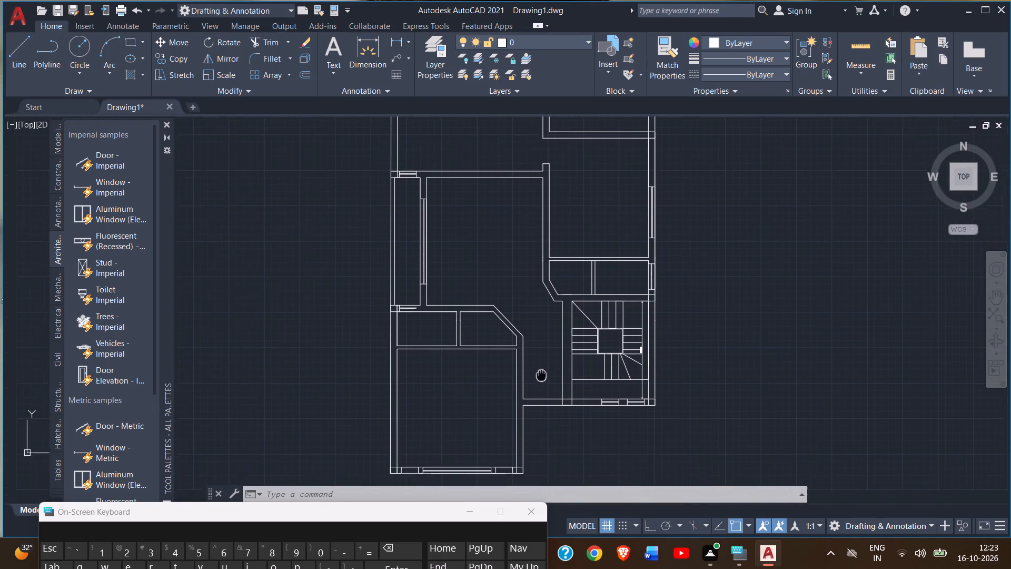
pyautogui.moveTo(541, 374); pyautogui.dragTo(542, 374, button='middle')
pyautogui.scroll(-1, 551, 377)
pyautogui.scroll(1, 530, 406)
pyautogui.scroll(2, 578, 386)
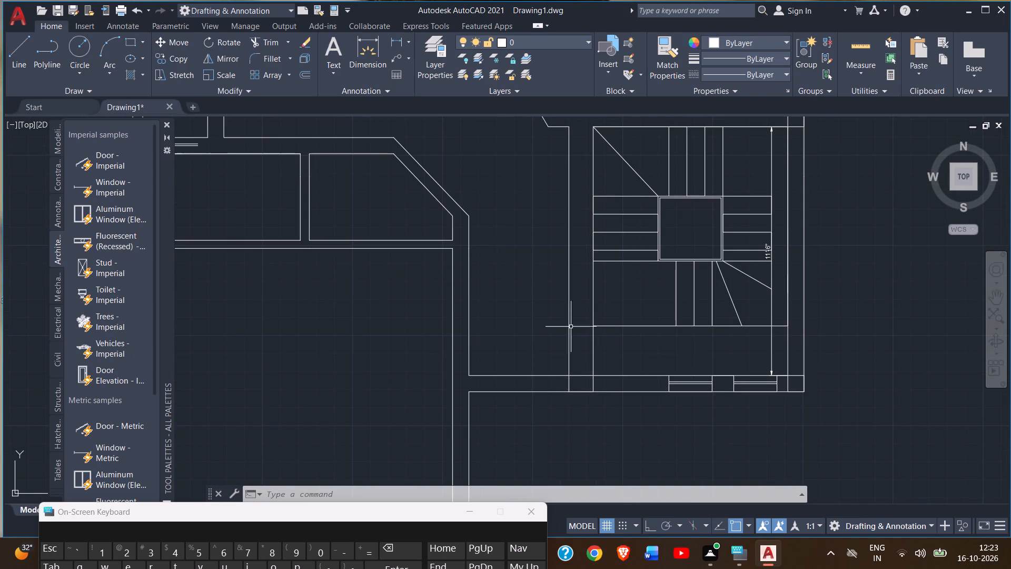
pyautogui.moveTo(530, 296); pyautogui.dragTo(660, 419, button='middle')
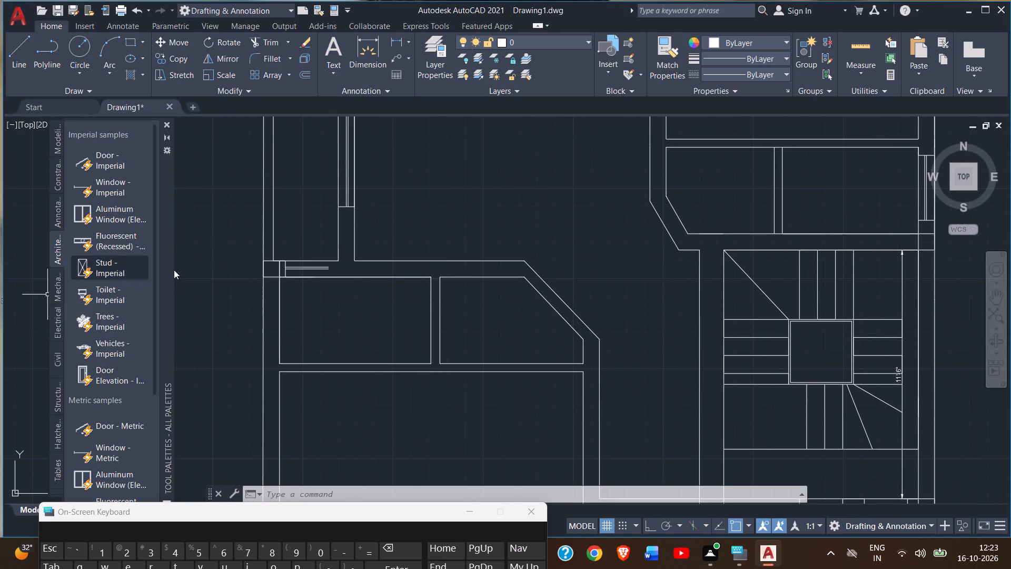
pyautogui.scroll(2, 275, 273)
pyautogui.scroll(-4, 275, 273)
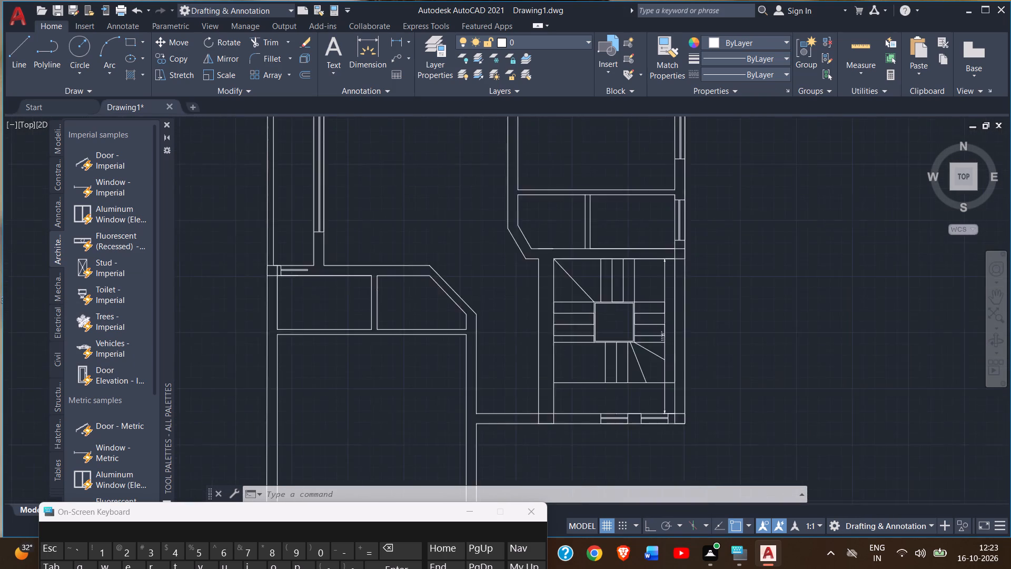
pyautogui.scroll(2, 275, 273)
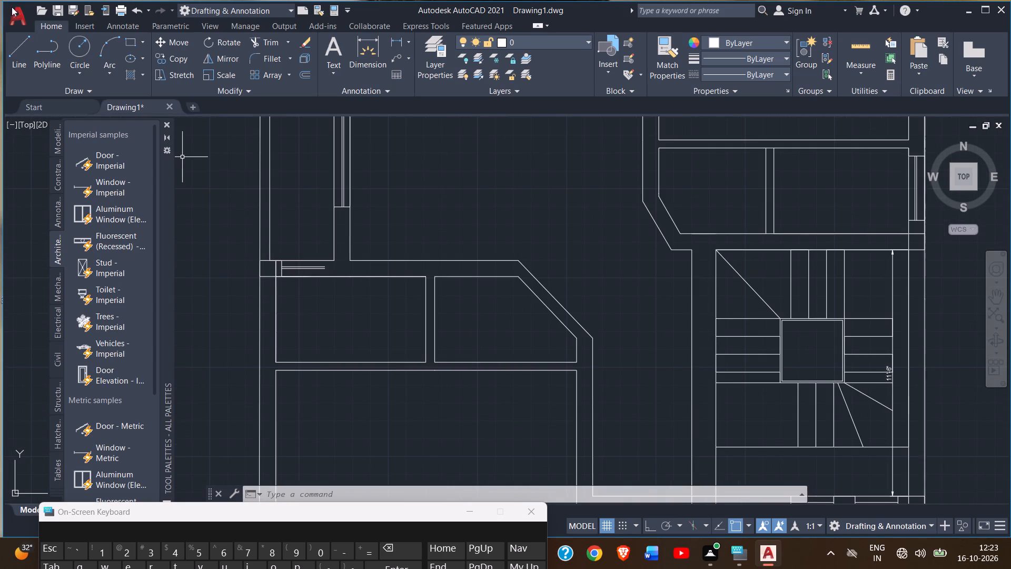
# Draw a vertical line from the narrow left room's upper window's right end down to the lower wall's bottom face.
pyautogui.click(19, 43)
pyautogui.moveTo(277, 176); pyautogui.dragTo(284, 331, button='middle')
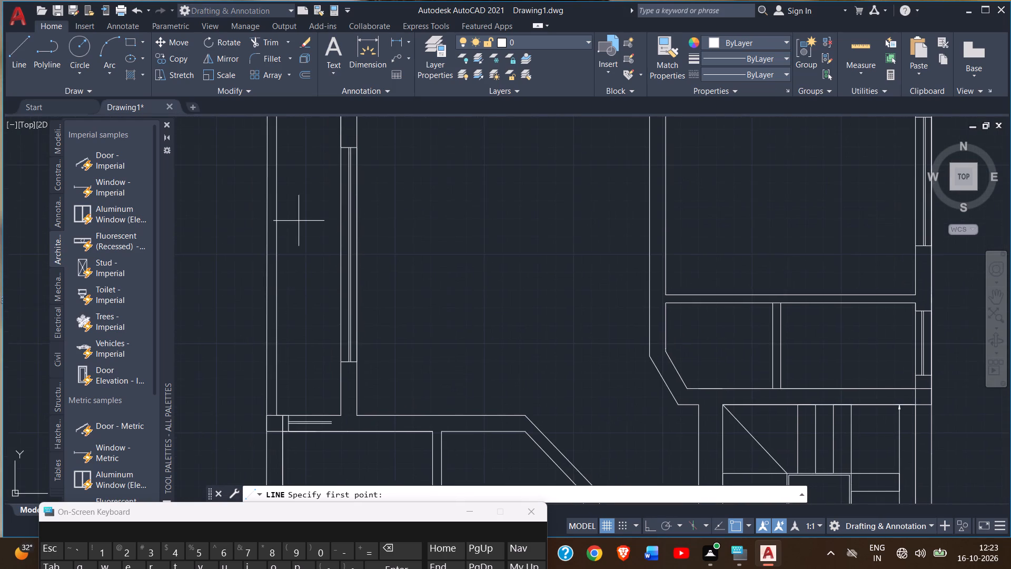
pyautogui.scroll(-2, 299, 216)
pyautogui.click(312, 170)
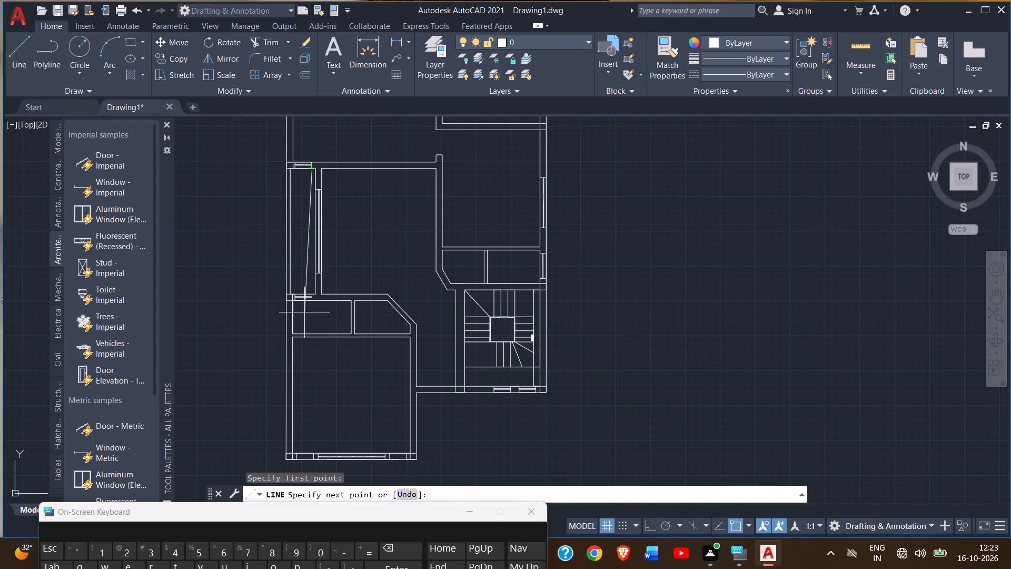
pyautogui.scroll(4, 311, 301)
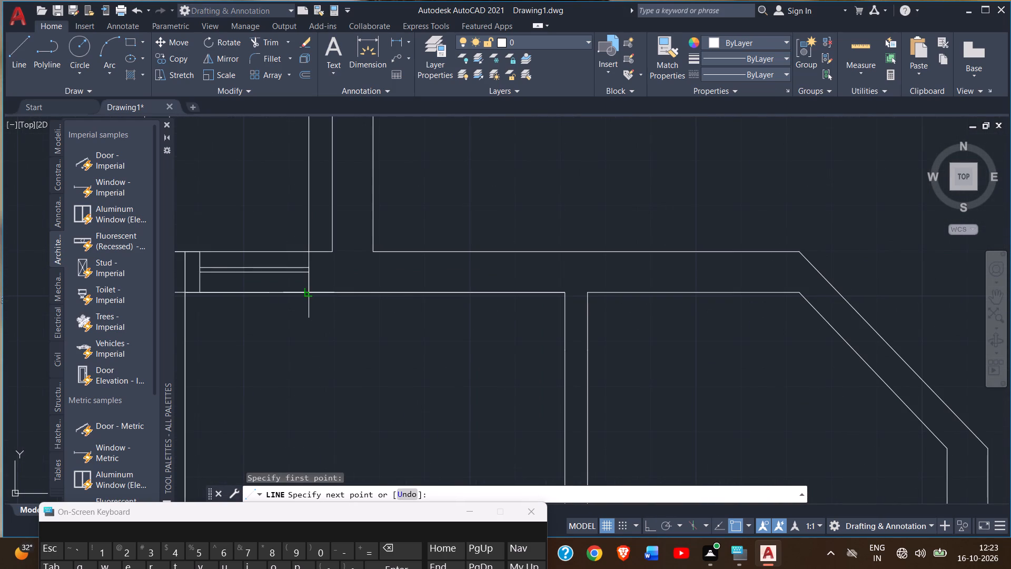
pyautogui.click(311, 293)
pyautogui.rightClick(308, 305)
pyautogui.click(333, 312)
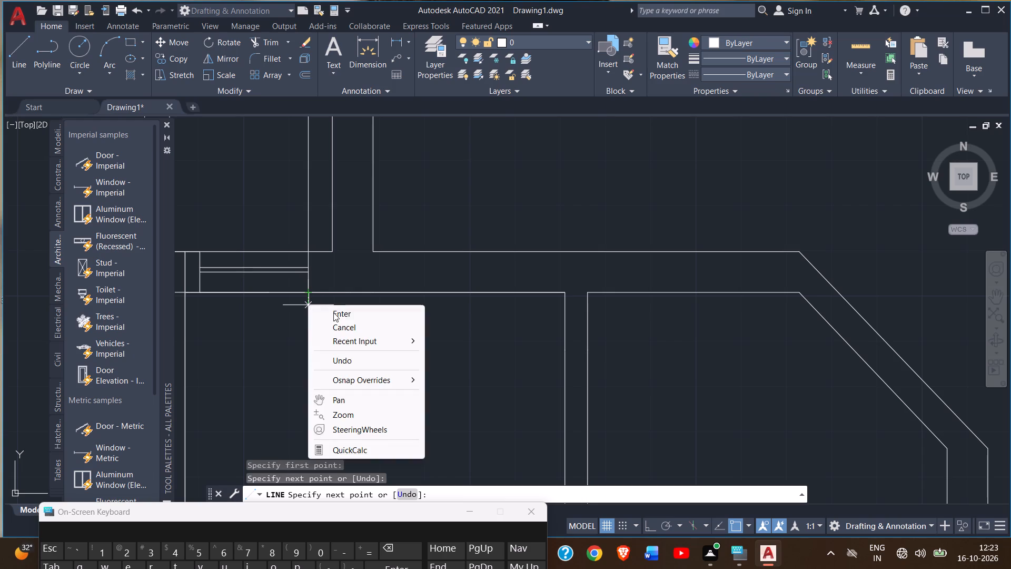
# Trim the line's portion crossing the narrow left room, keeping only the jamb that closes the lower window's right end.
pyautogui.click(275, 44)
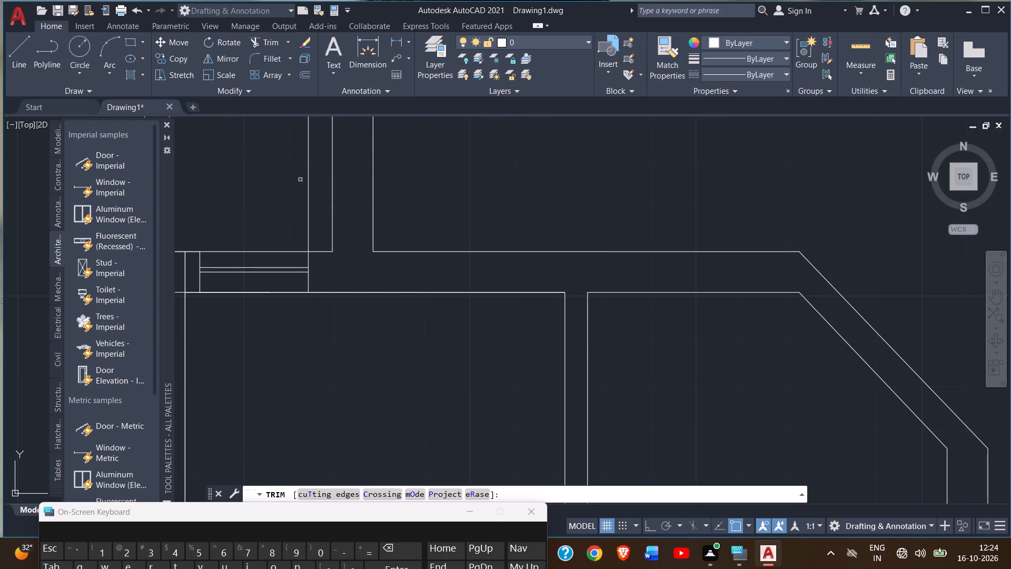
pyautogui.click(309, 188)
pyautogui.scroll(-5, 295, 196)
pyautogui.moveTo(323, 158); pyautogui.dragTo(325, 243, button='middle')
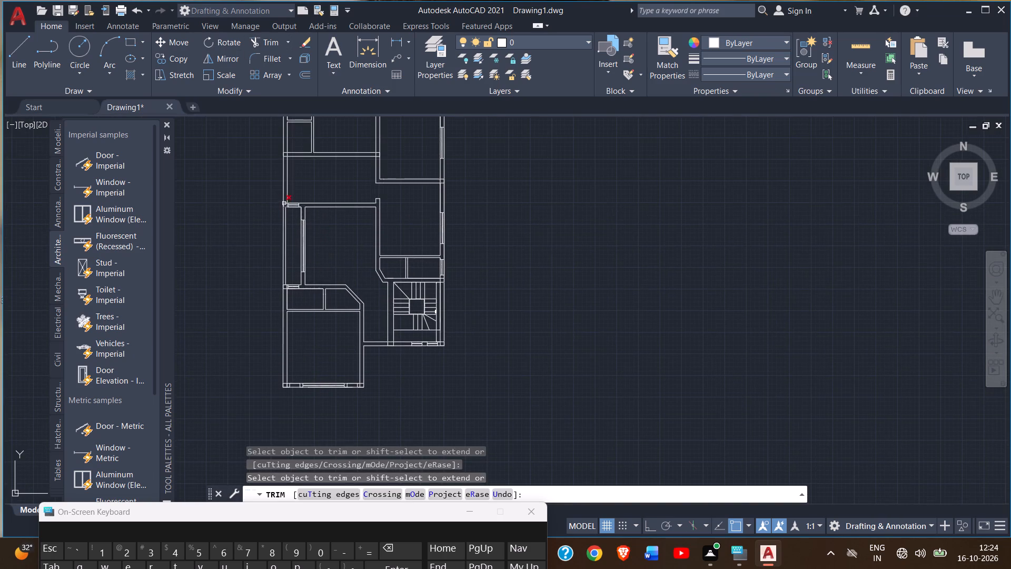
pyautogui.scroll(6, 283, 200)
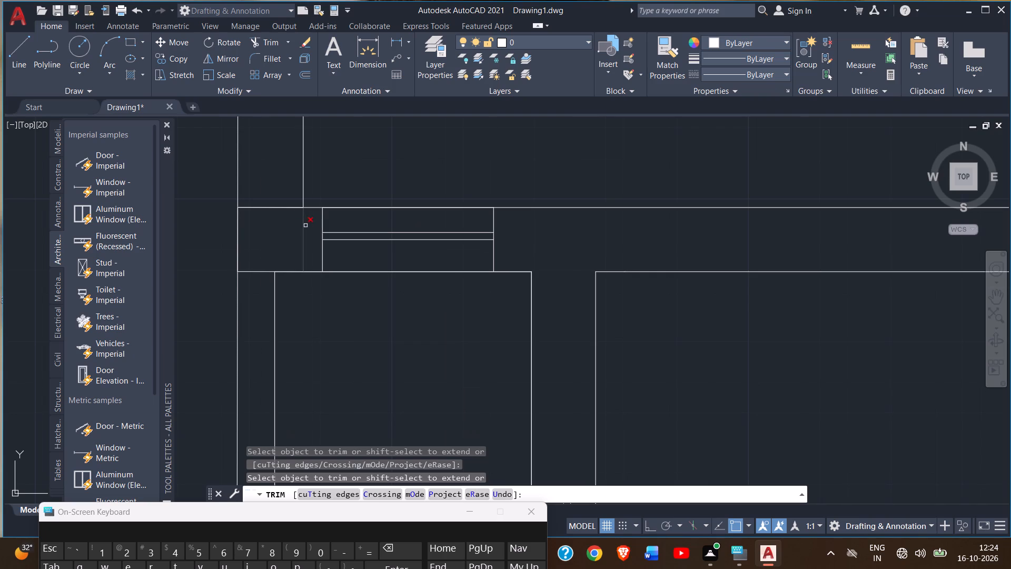
pyautogui.scroll(-3, 175, 249)
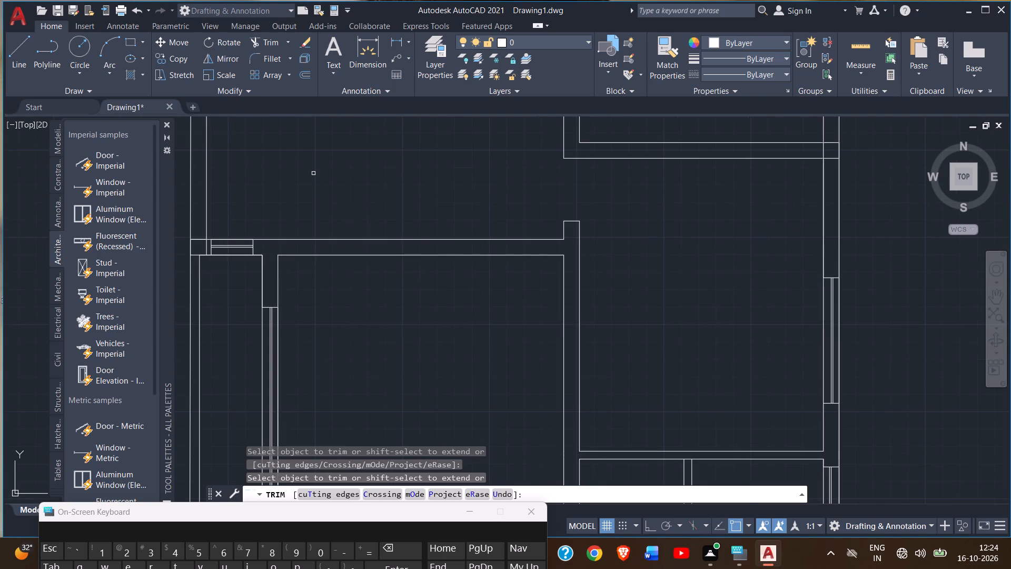
pyautogui.rightClick(313, 173)
pyautogui.click(326, 181)
pyautogui.scroll(-2, 397, 265)
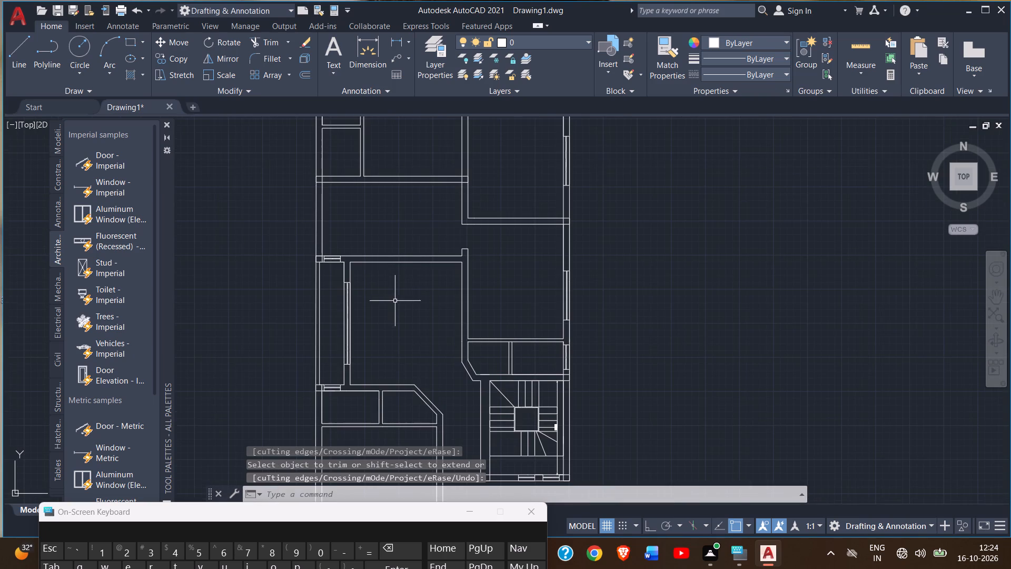
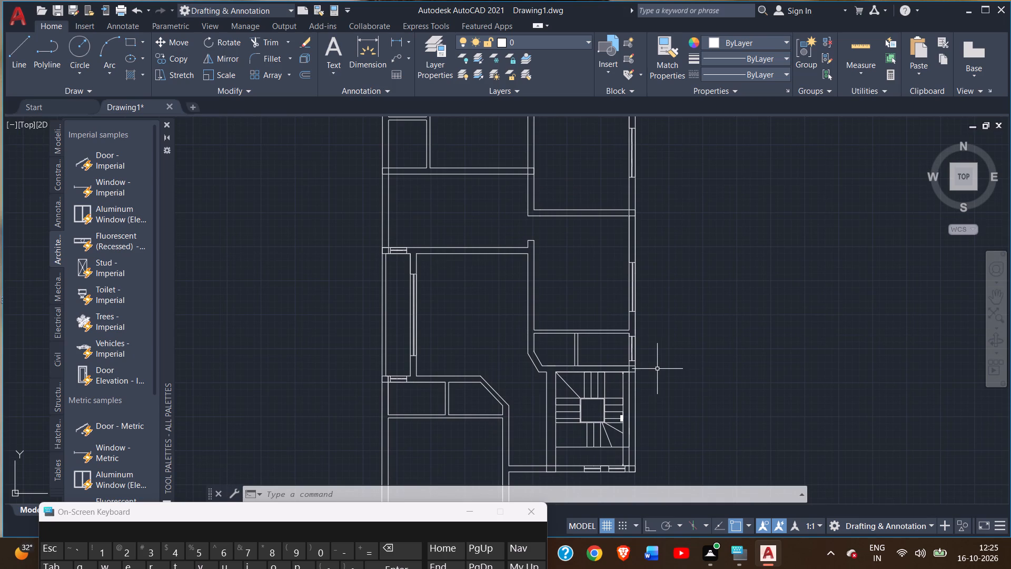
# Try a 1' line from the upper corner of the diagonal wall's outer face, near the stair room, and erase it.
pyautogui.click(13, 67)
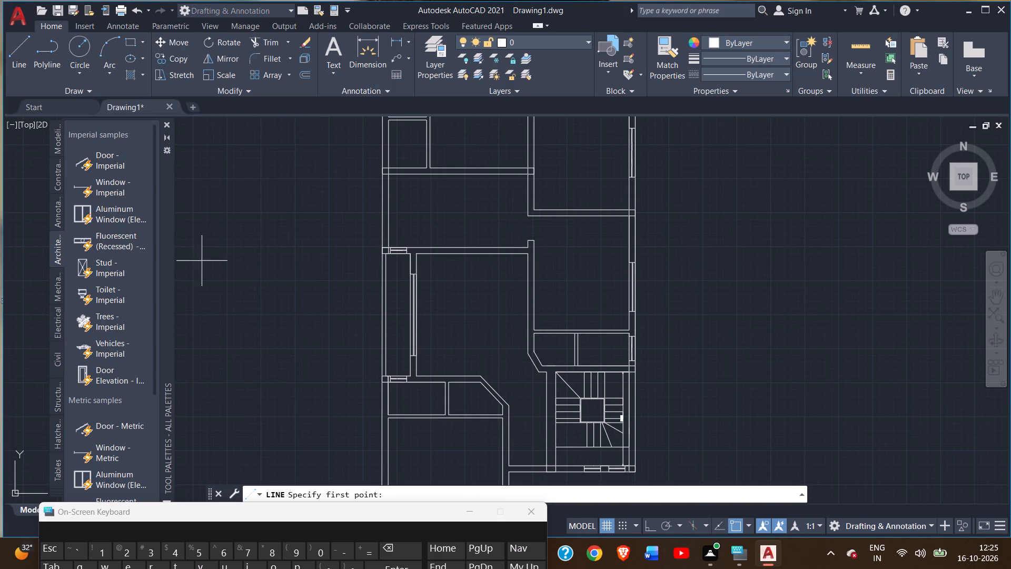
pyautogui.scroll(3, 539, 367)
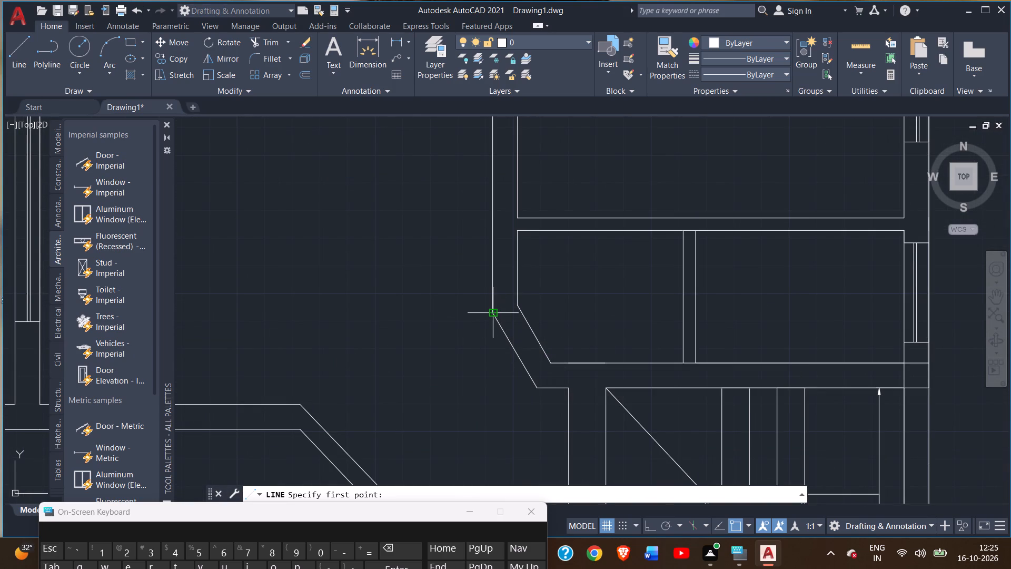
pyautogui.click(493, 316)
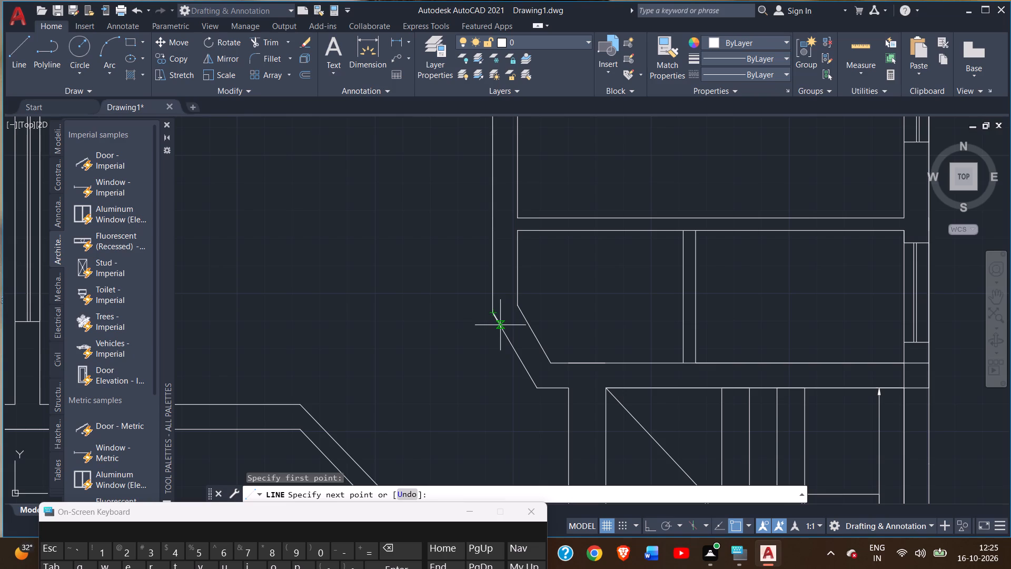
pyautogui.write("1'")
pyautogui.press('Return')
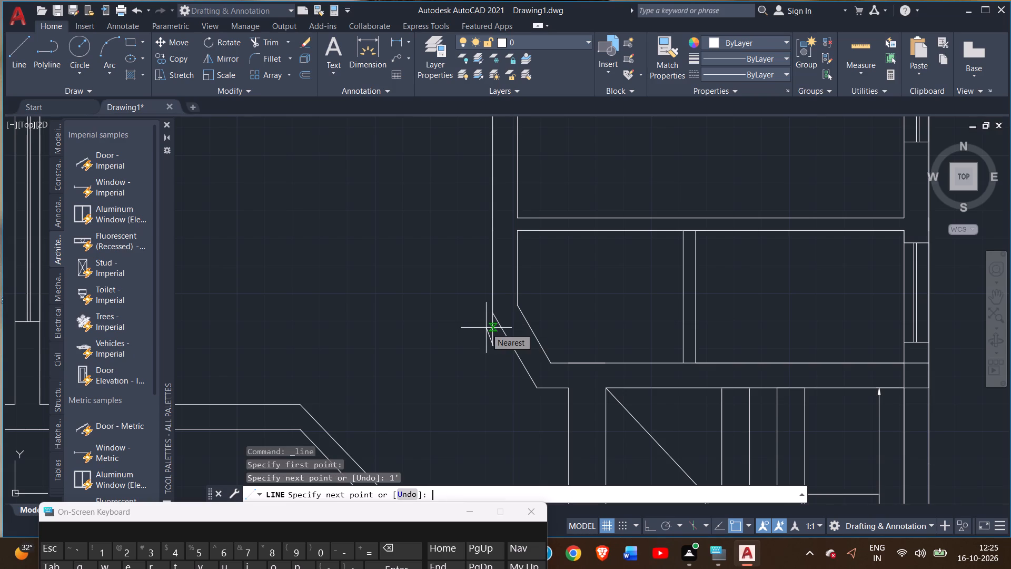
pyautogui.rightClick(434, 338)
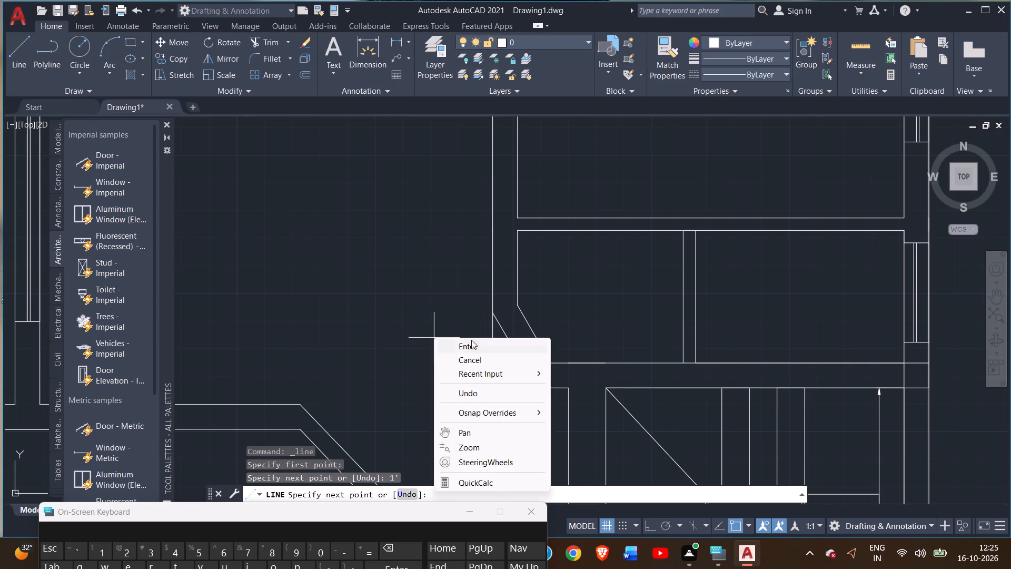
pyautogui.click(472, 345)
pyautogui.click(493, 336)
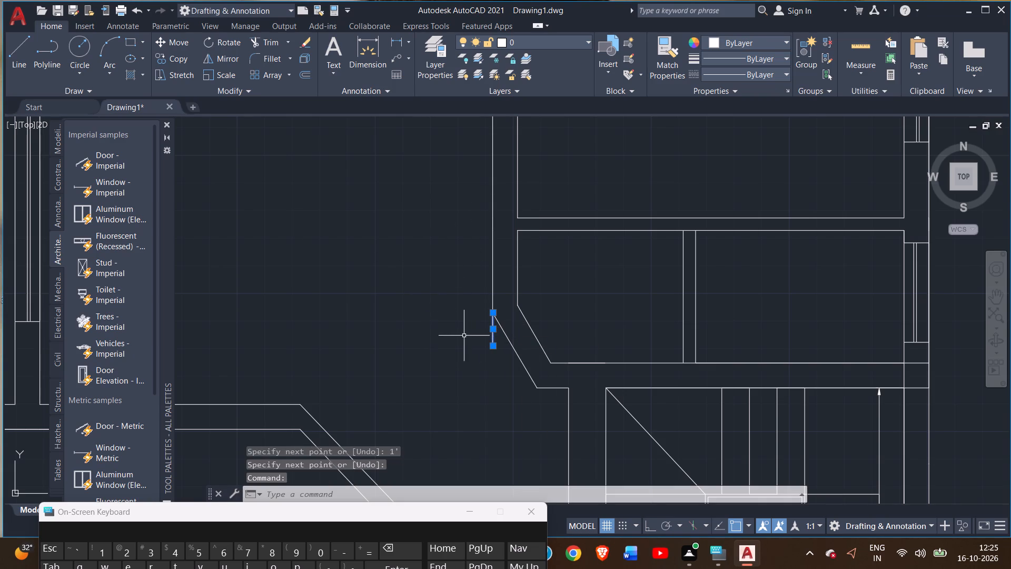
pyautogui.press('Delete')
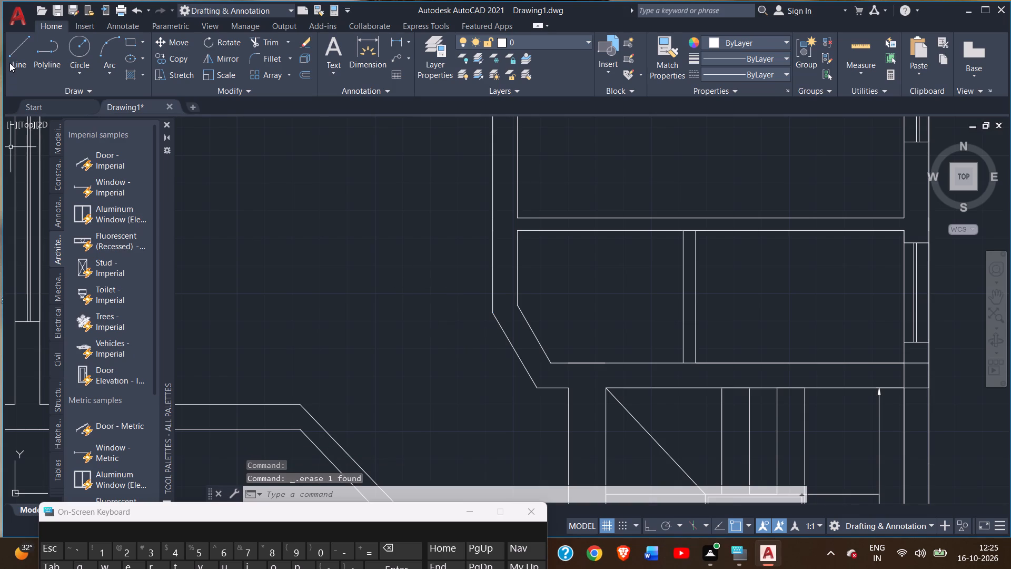
# Draw a short line along the diagonal wall's outer face, starting from its upper corner.
pyautogui.click(9, 63)
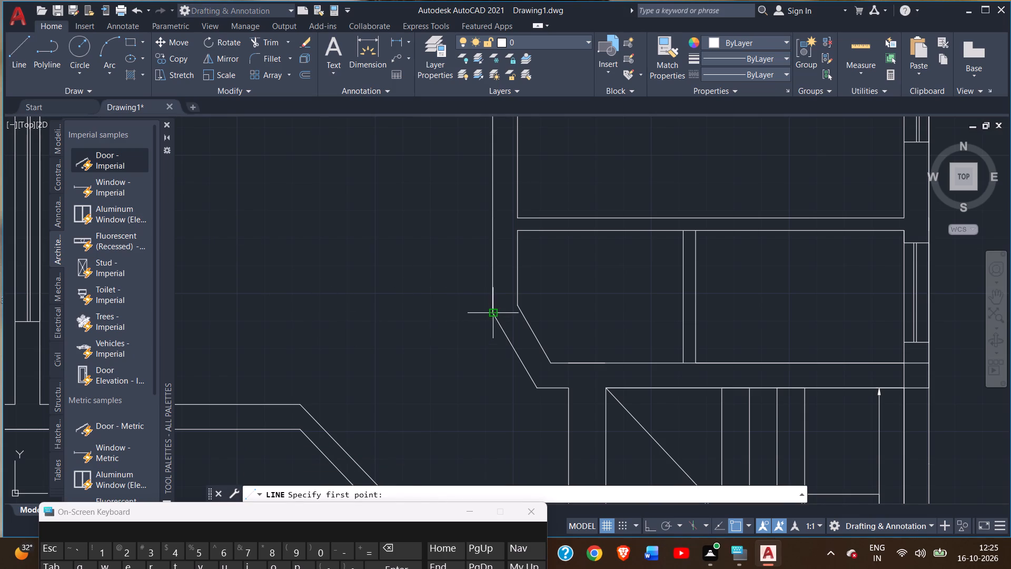
pyautogui.click(494, 316)
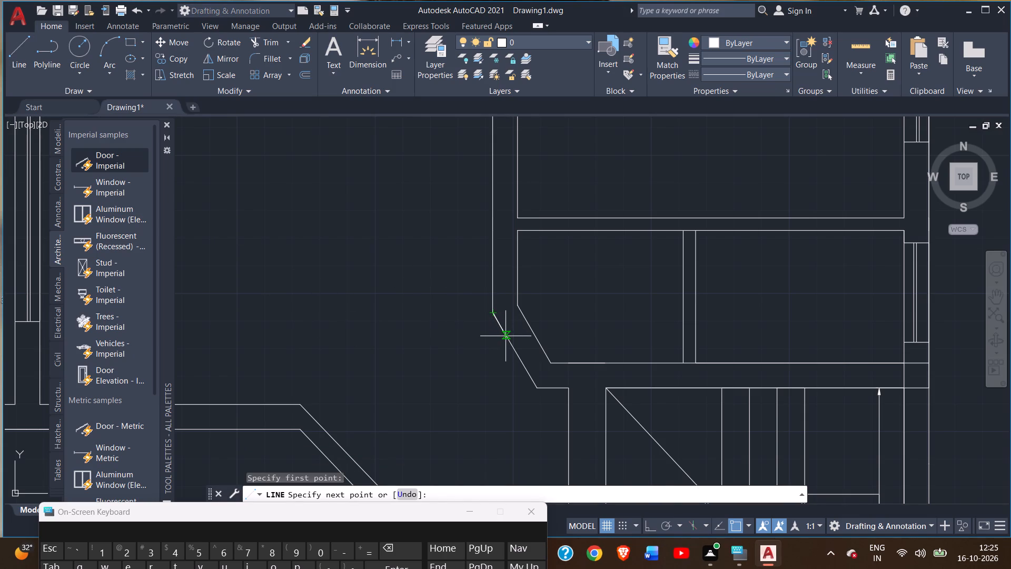
pyautogui.scroll(3, 506, 336)
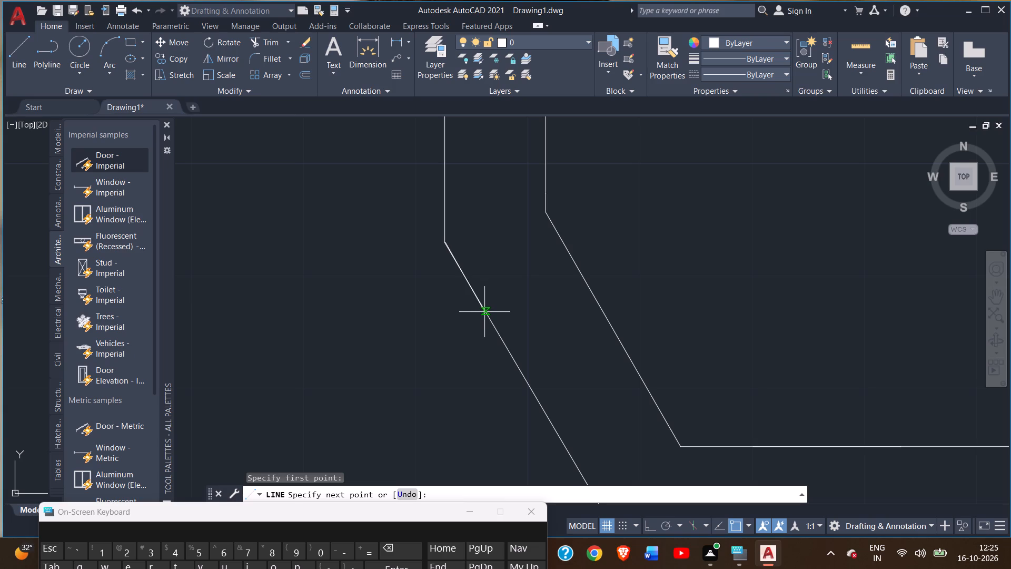
pyautogui.scroll(3, 484, 312)
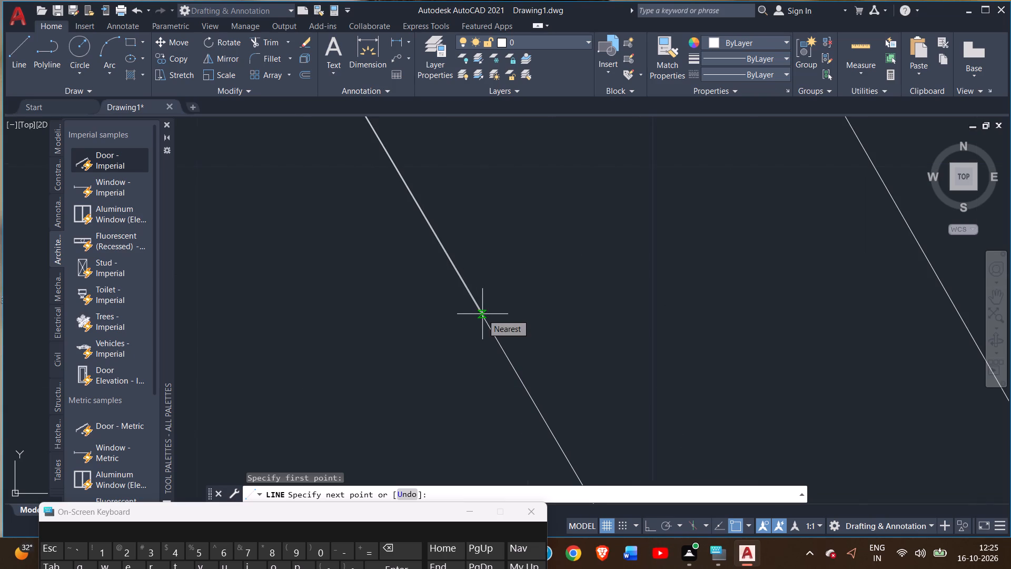
pyautogui.scroll(-2, 482, 317)
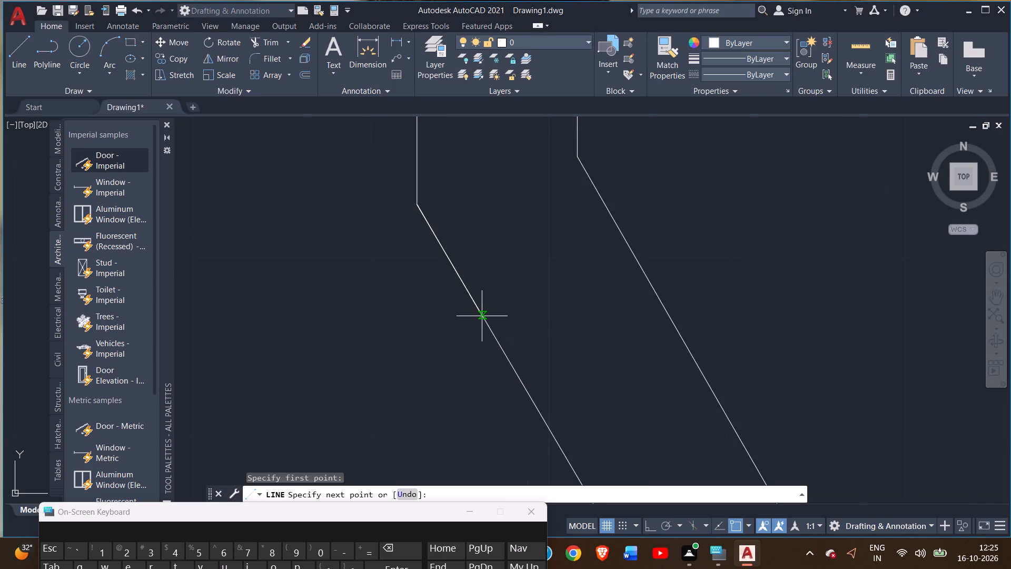
pyautogui.scroll(-1, 482, 316)
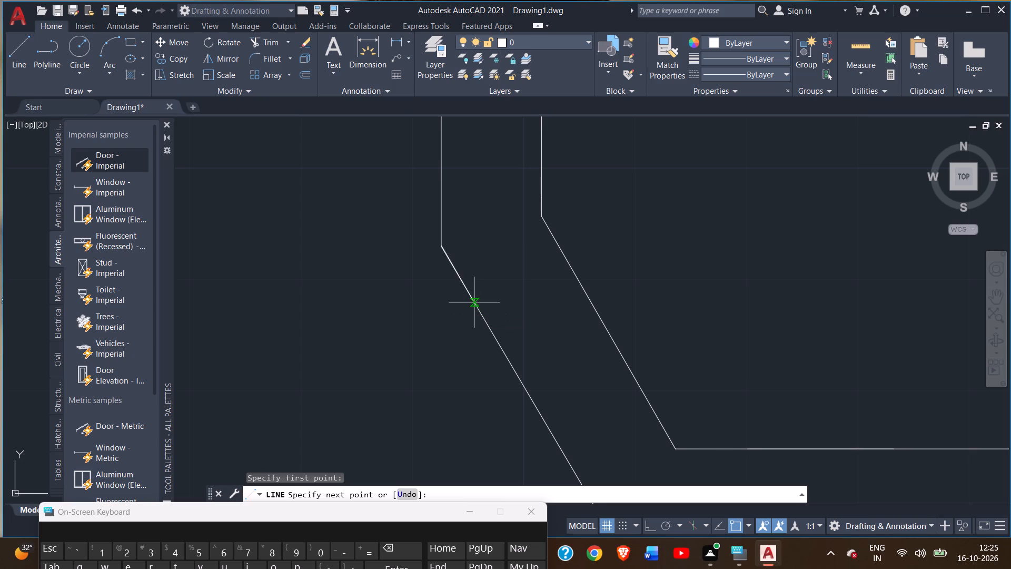
pyautogui.scroll(2, 474, 302)
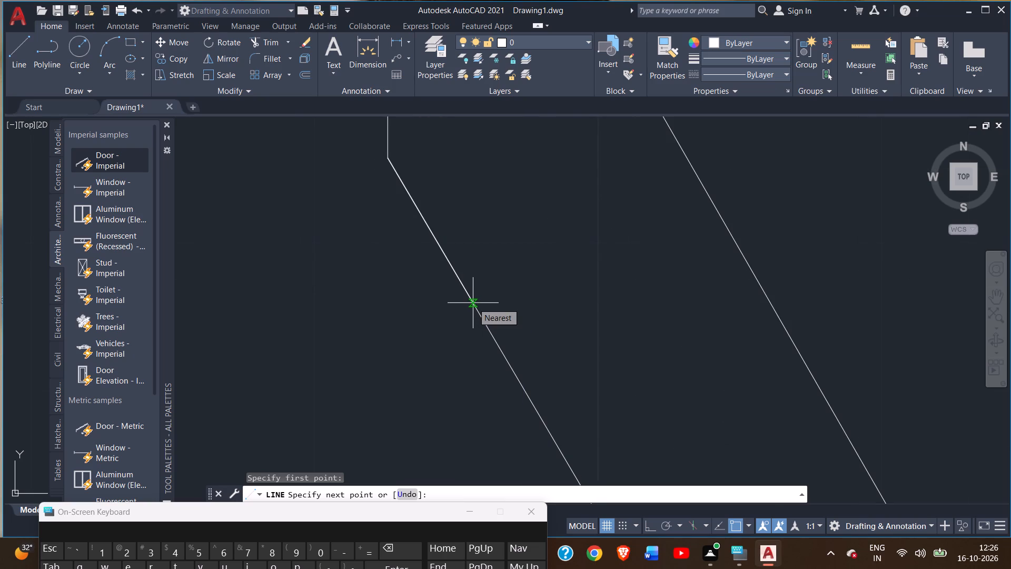
pyautogui.click(473, 304)
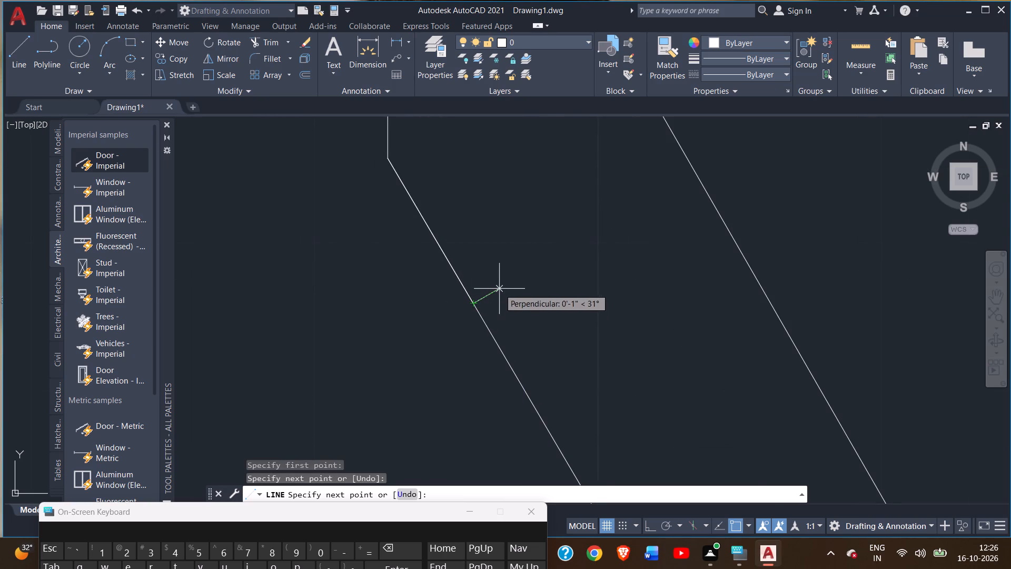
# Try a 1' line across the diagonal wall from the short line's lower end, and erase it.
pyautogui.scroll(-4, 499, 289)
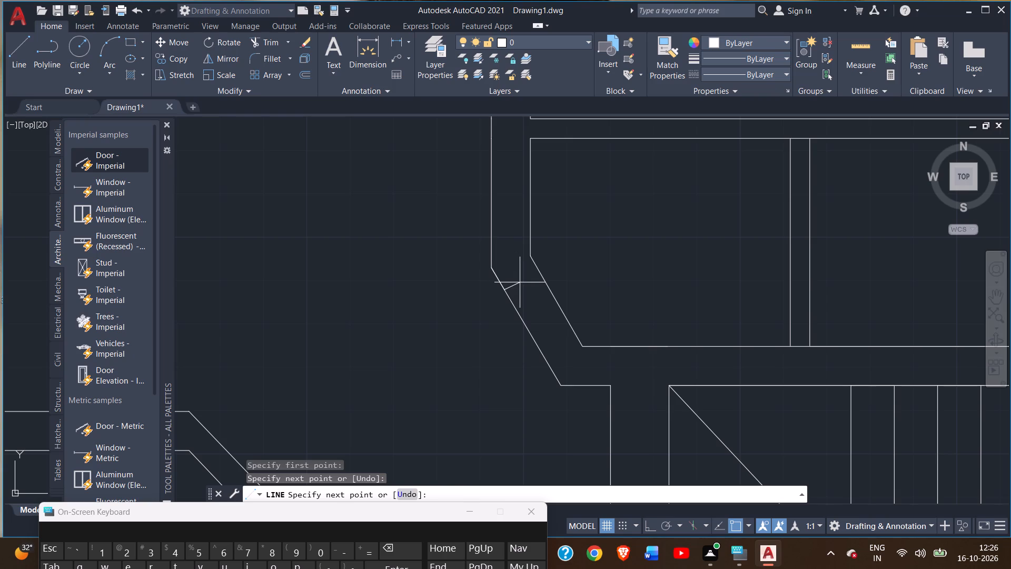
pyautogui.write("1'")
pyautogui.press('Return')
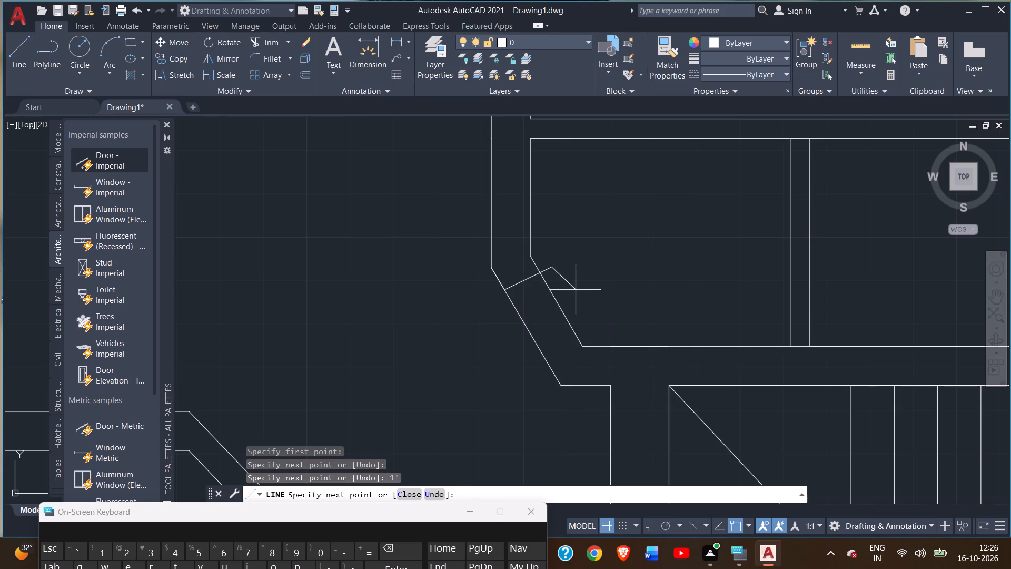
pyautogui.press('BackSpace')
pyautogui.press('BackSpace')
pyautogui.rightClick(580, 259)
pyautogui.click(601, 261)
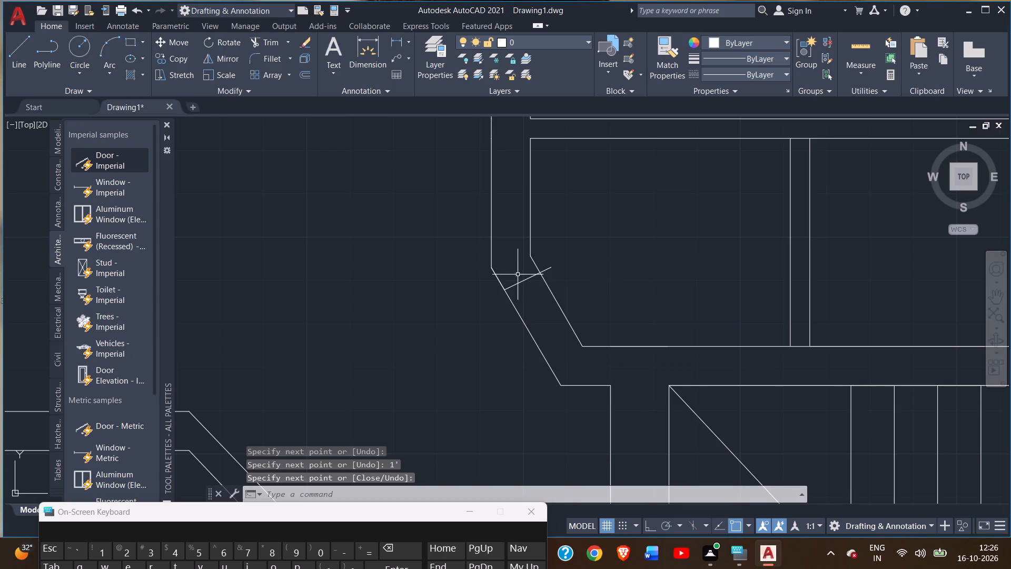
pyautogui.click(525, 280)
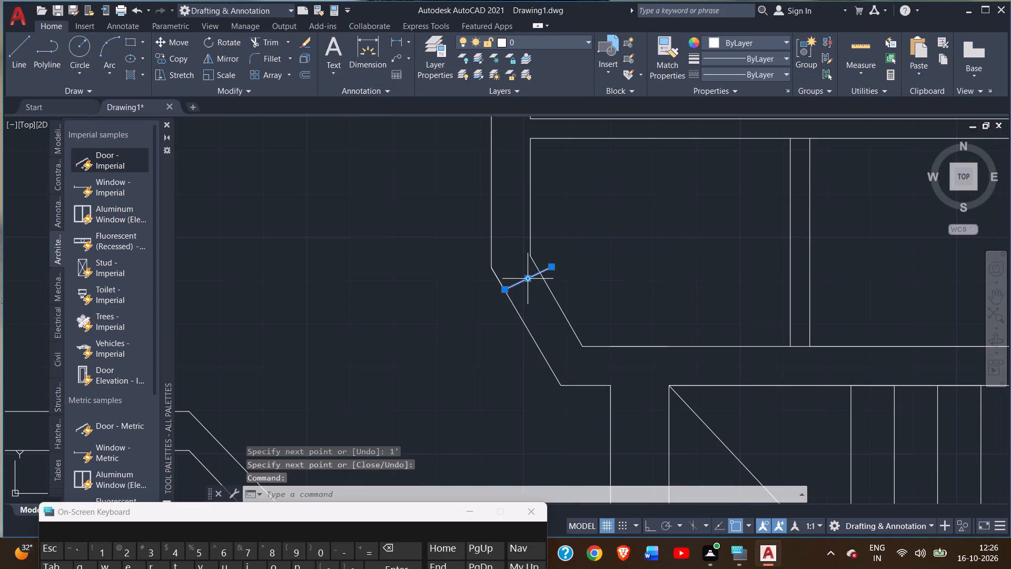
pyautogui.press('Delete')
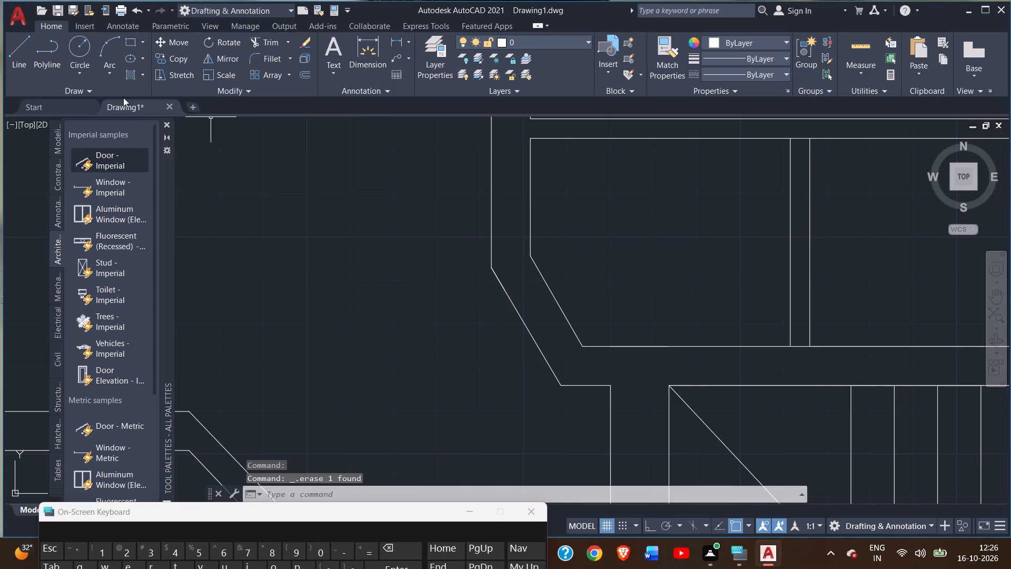
# Draw a line perpendicularly across the diagonal wall, starting from the short line's end on the outer face.
pyautogui.click(14, 61)
pyautogui.scroll(2, 512, 293)
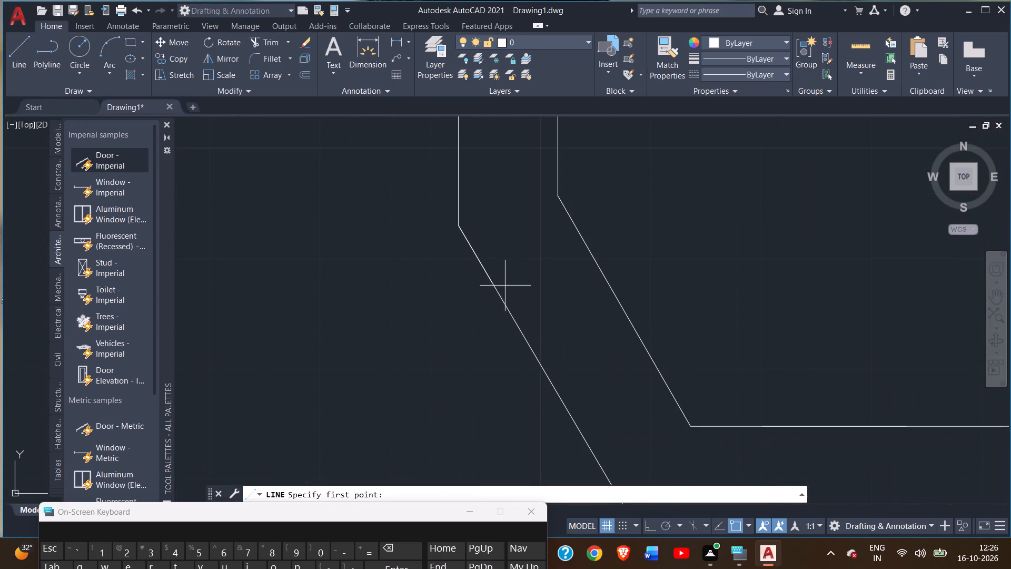
pyautogui.click(495, 279)
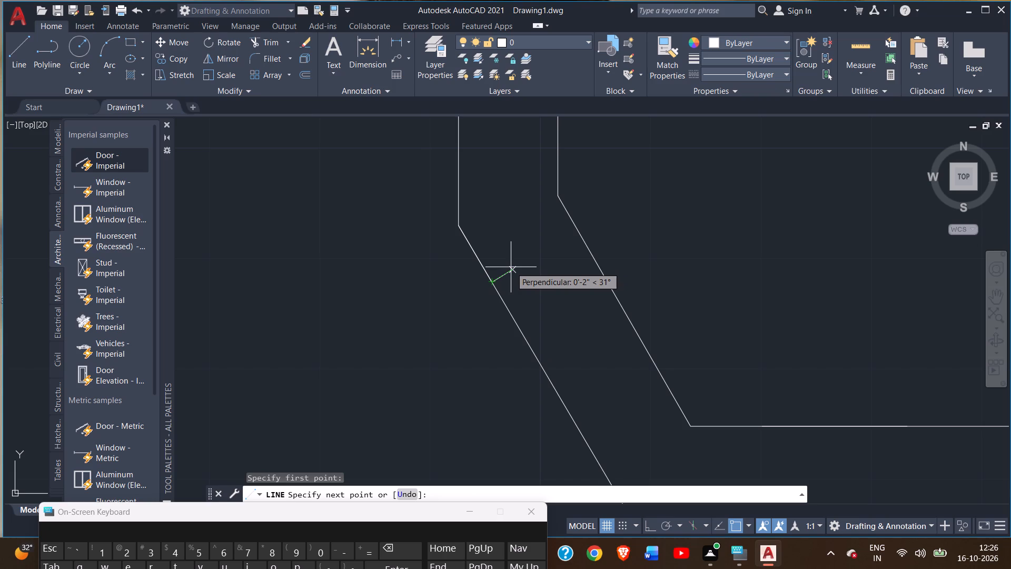
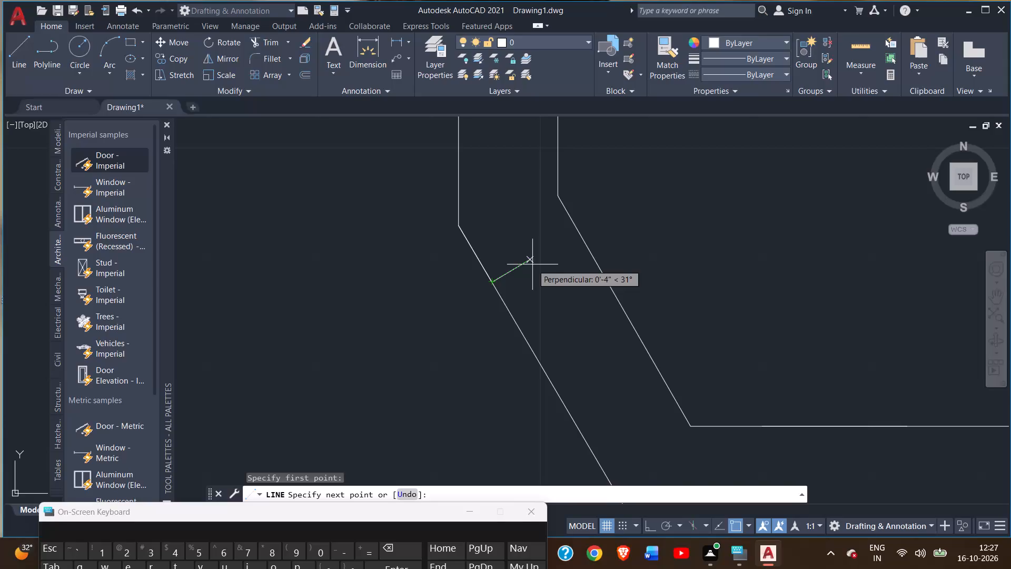
# Make the line running perpendicularly across the diagonal wall 5" long.
pyautogui.press('5')
pyautogui.hotkey('shift', '"')
pyautogui.press('Return')
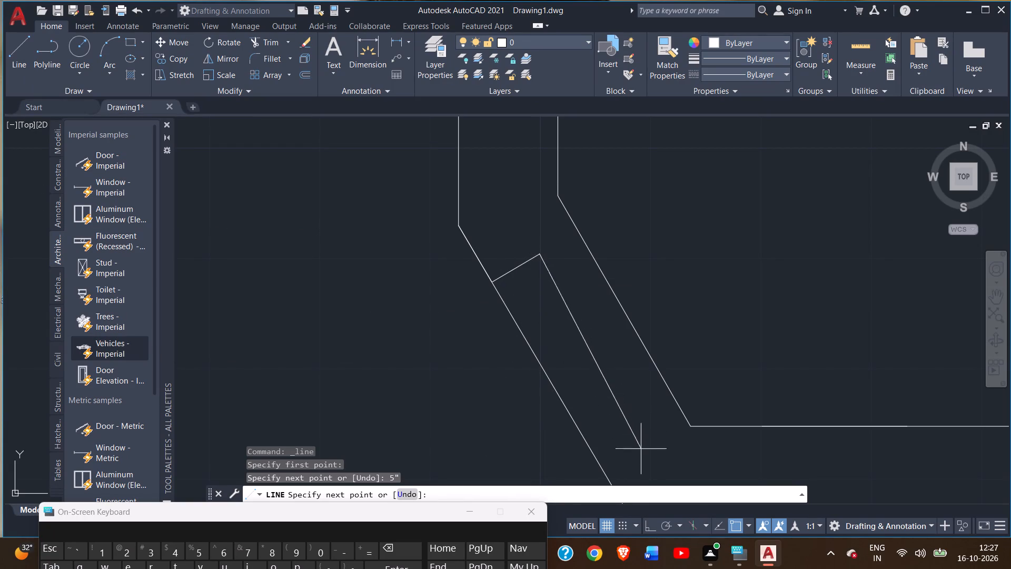
# Continue the line inside the diagonal wall, parallel to its outer face, by 1' and a further 5" in the same direction.
pyautogui.click(647, 536)
pyautogui.click(647, 526)
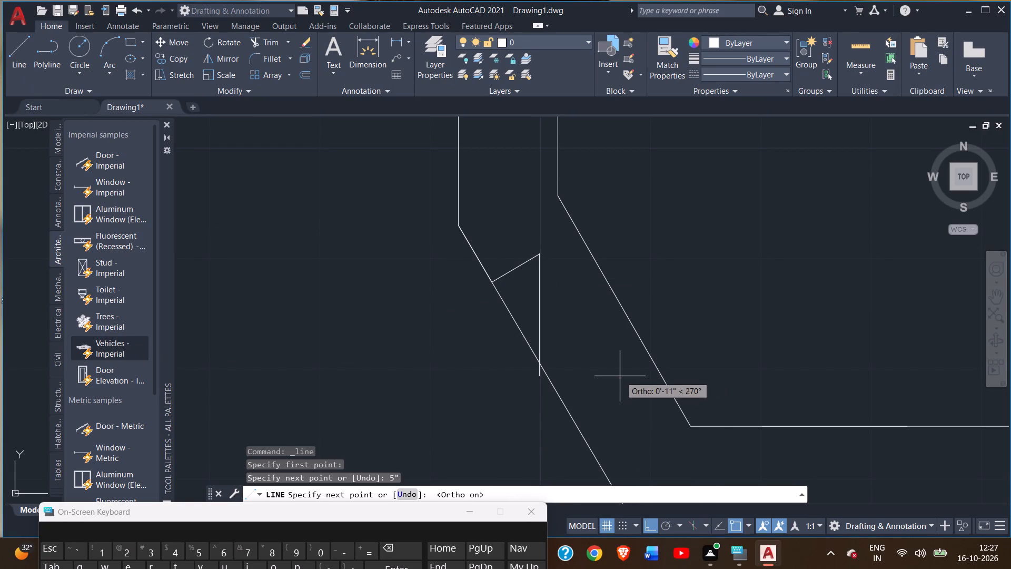
pyautogui.click(647, 528)
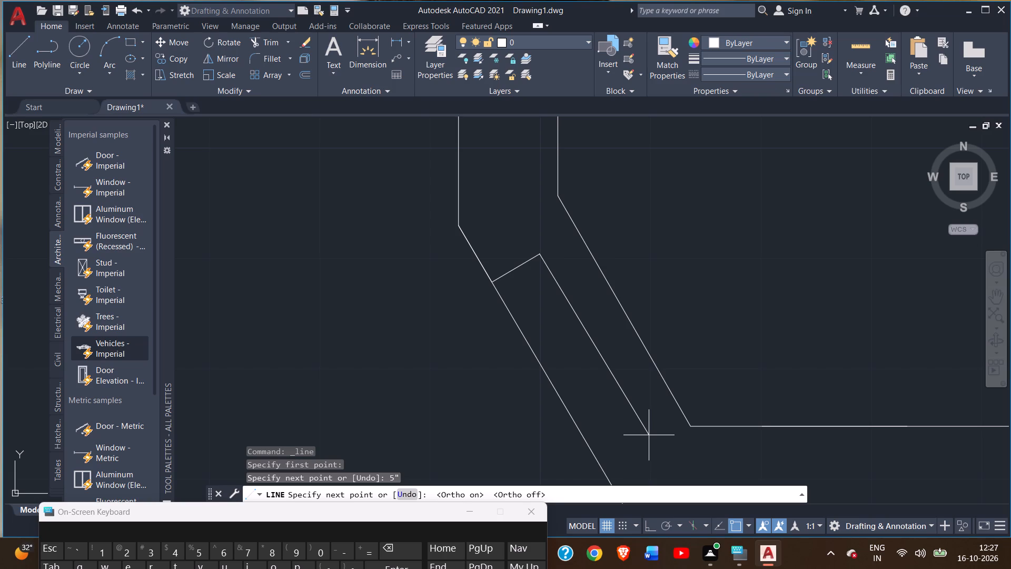
pyautogui.write("1'")
pyautogui.press('Return')
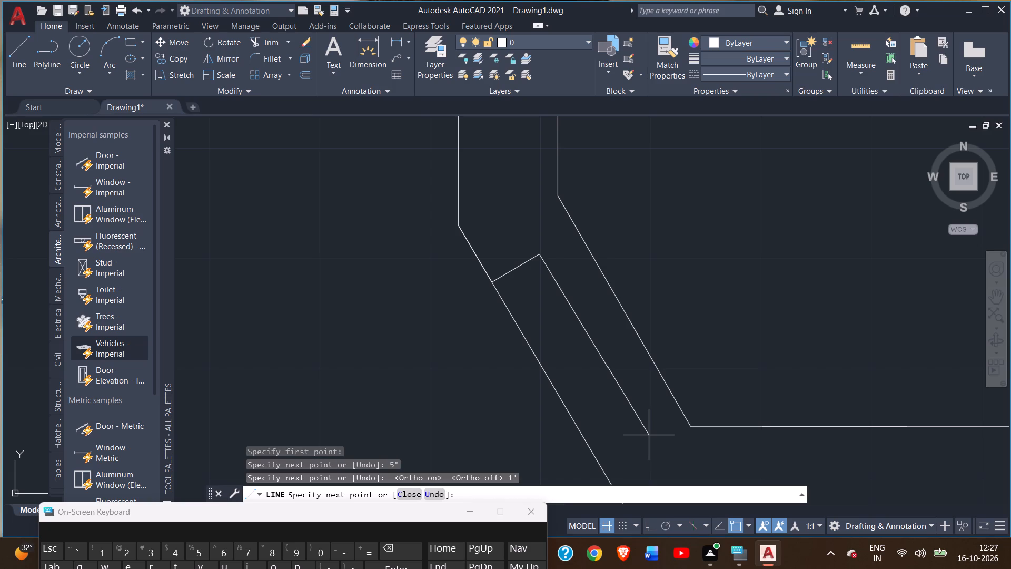
pyautogui.scroll(-1, 557, 404)
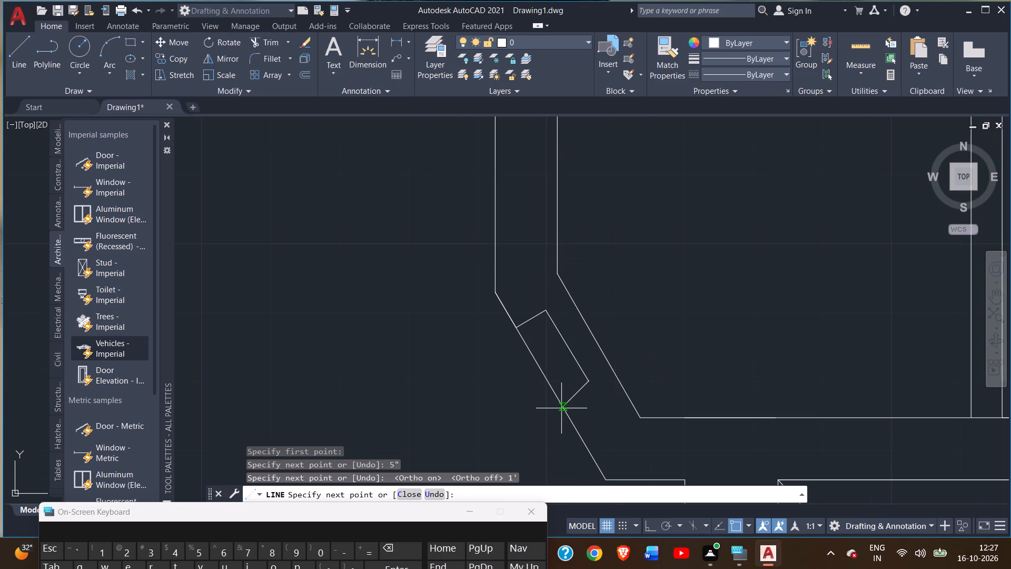
pyautogui.scroll(1, 556, 400)
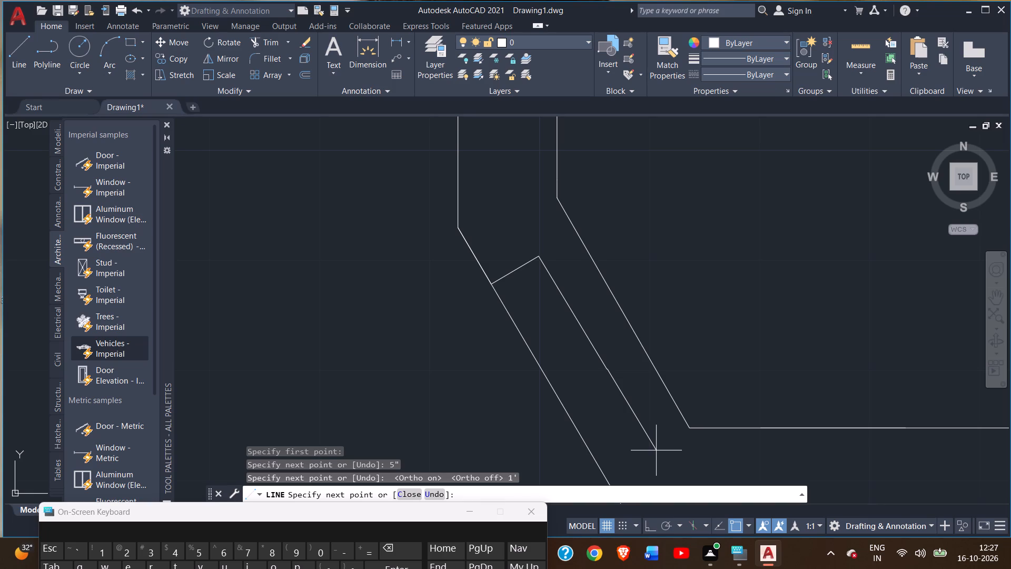
pyautogui.scroll(2, 646, 446)
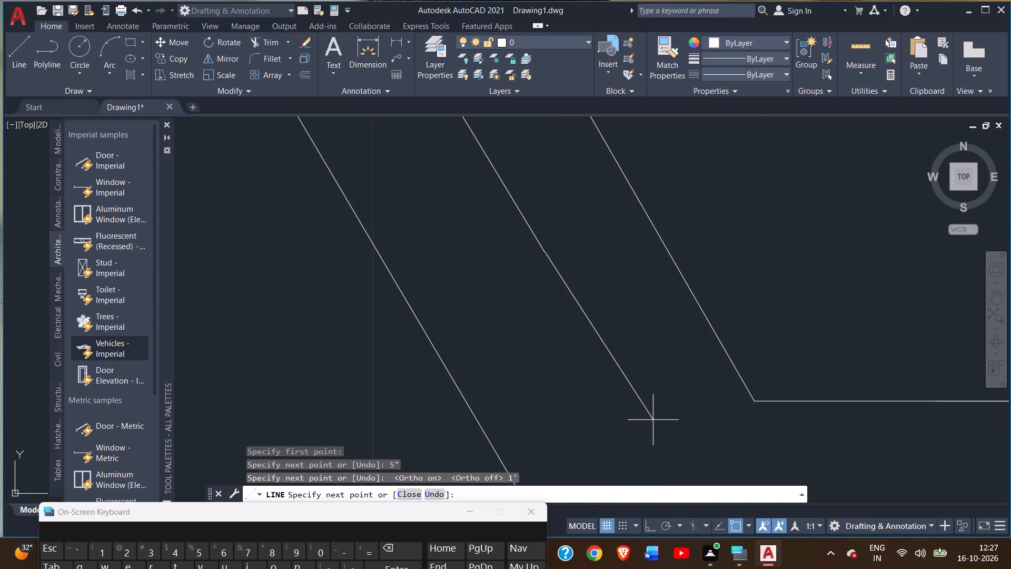
pyautogui.scroll(-1, 653, 420)
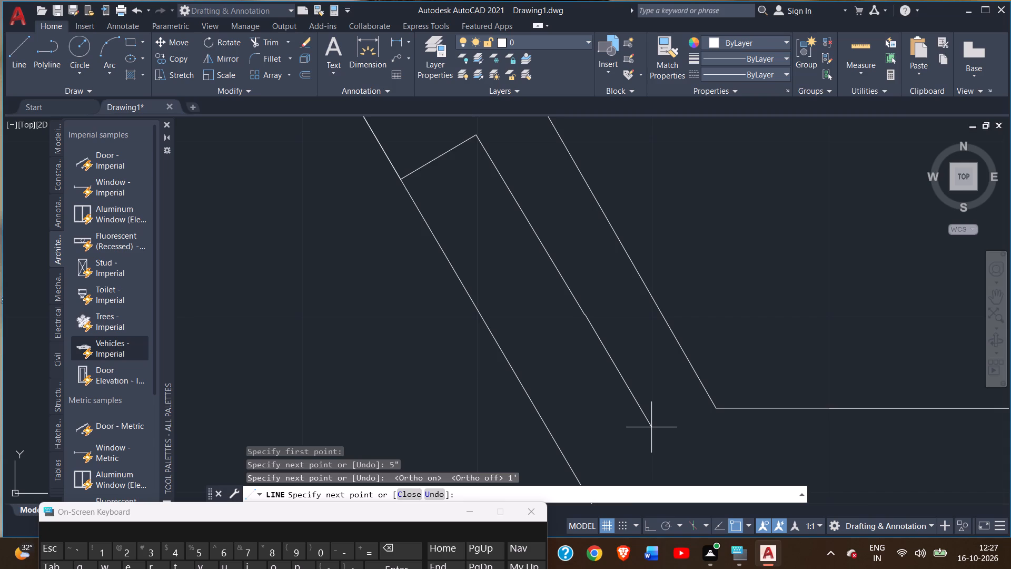
pyautogui.scroll(-1, 651, 427)
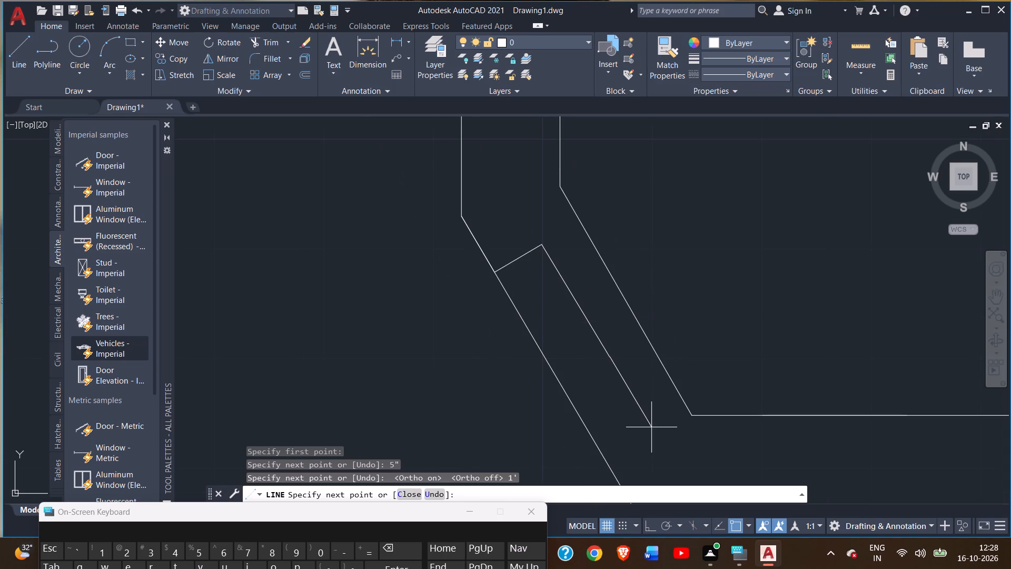
pyautogui.press('5')
pyautogui.hotkey('shift', '"')
pyautogui.press('Return')
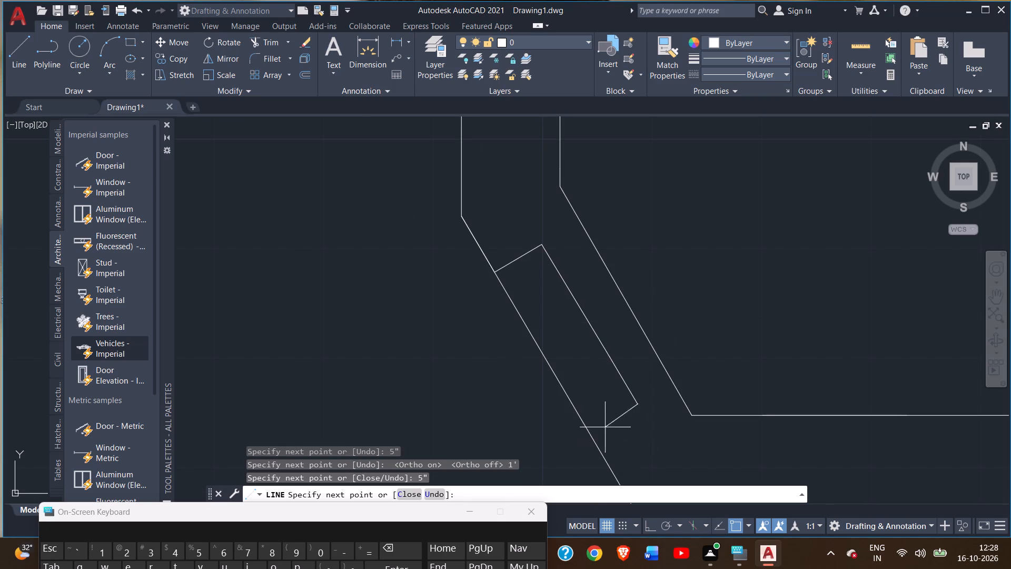
# Close the opening outline with a segment perpendicular to the diagonal wall's outer face, and finish the line.
pyautogui.click(642, 527)
pyautogui.click(588, 433)
pyautogui.rightClick(587, 433)
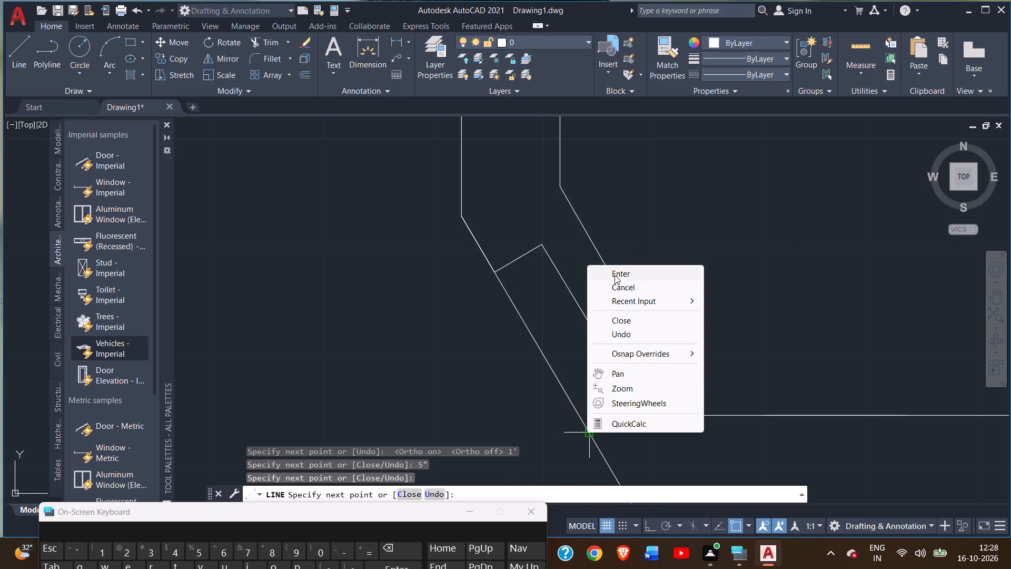
pyautogui.click(614, 275)
# Erase the short stray line overlapping the horizontal wall's inner face beside the diagonal wall, above the staircase.
pyautogui.scroll(-2, 600, 397)
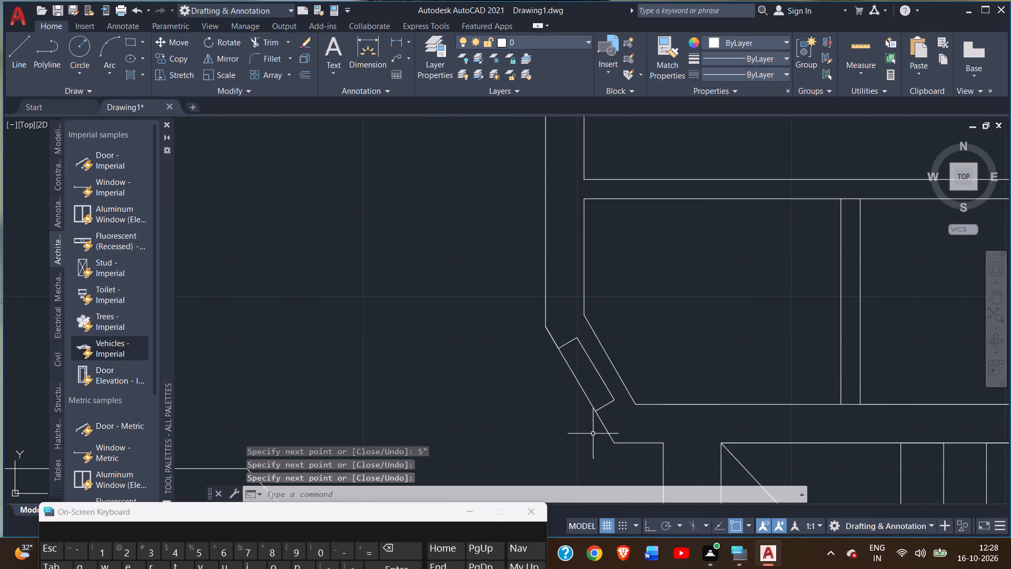
pyautogui.scroll(-1, 592, 434)
pyautogui.scroll(-2, 538, 419)
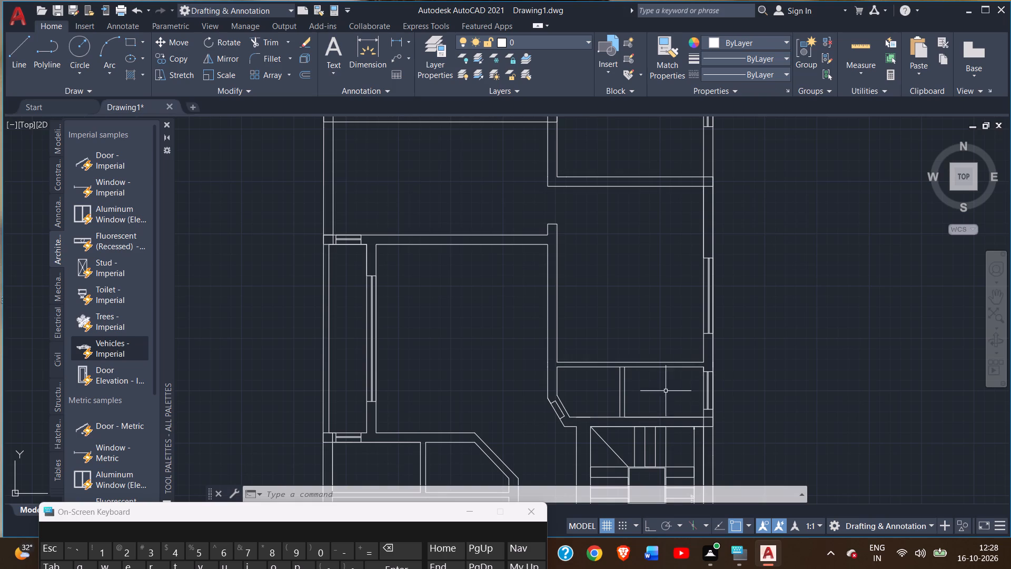
pyautogui.scroll(2, 568, 405)
pyautogui.click(598, 436)
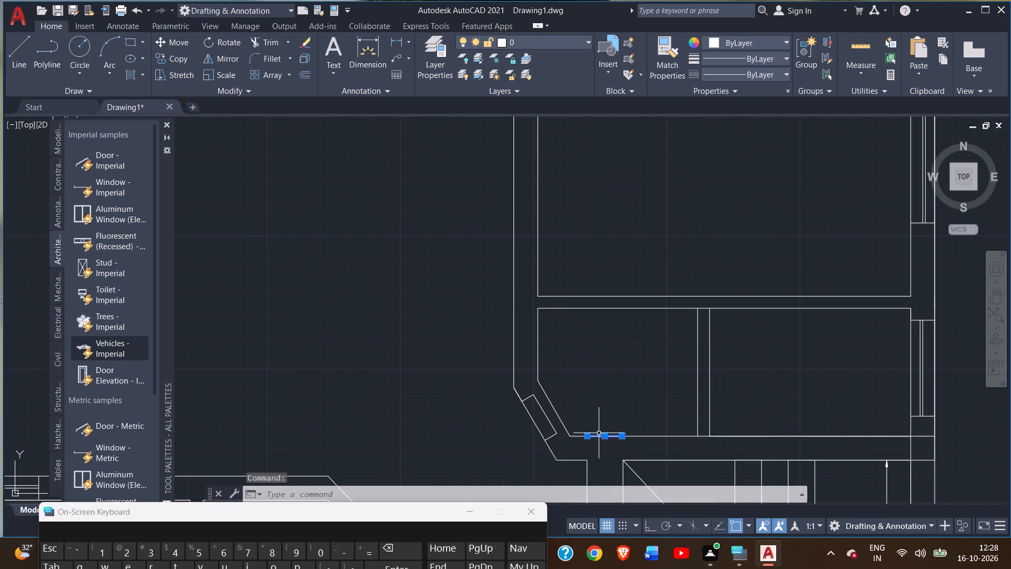
pyautogui.press('Delete')
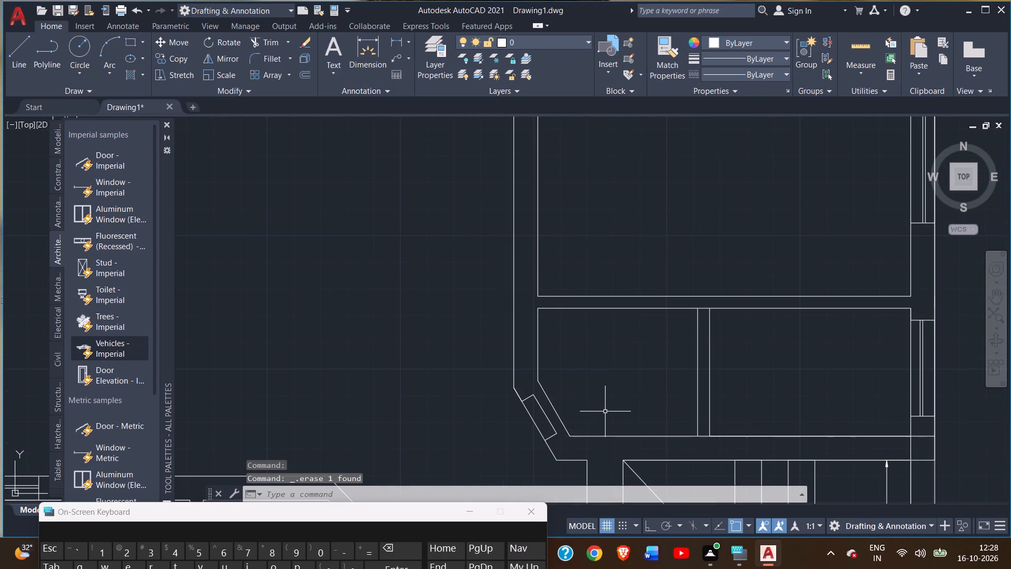
# Examine the upper rooms' walls and openings, and the floor plan as a whole.
pyautogui.scroll(-2, 575, 447)
pyautogui.moveTo(473, 405); pyautogui.dragTo(506, 405, button='middle')
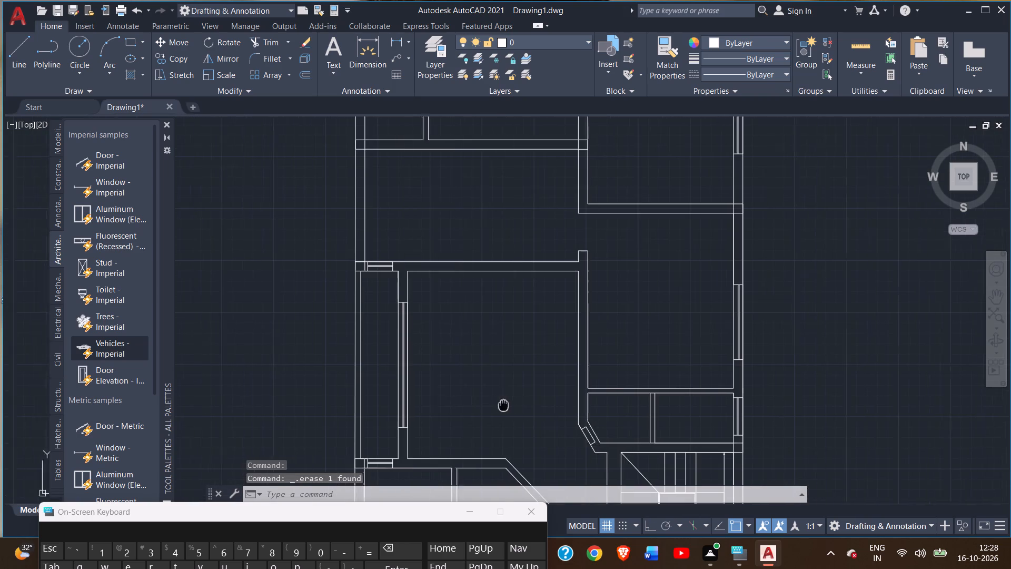
pyautogui.moveTo(506, 405); pyautogui.dragTo(548, 405, button='middle')
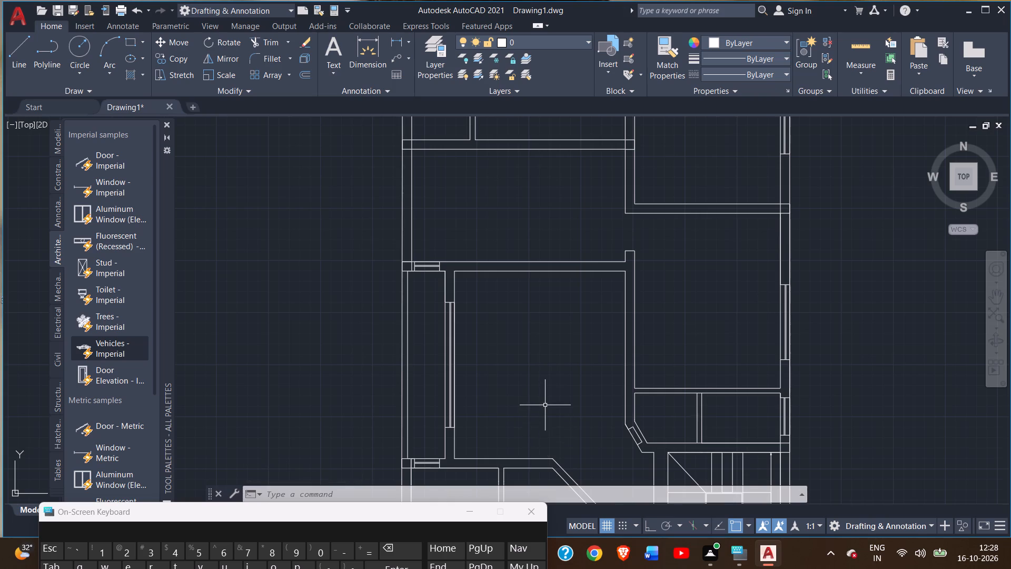
pyautogui.scroll(-1, 545, 404)
pyautogui.moveTo(542, 403); pyautogui.dragTo(549, 457, button='middle')
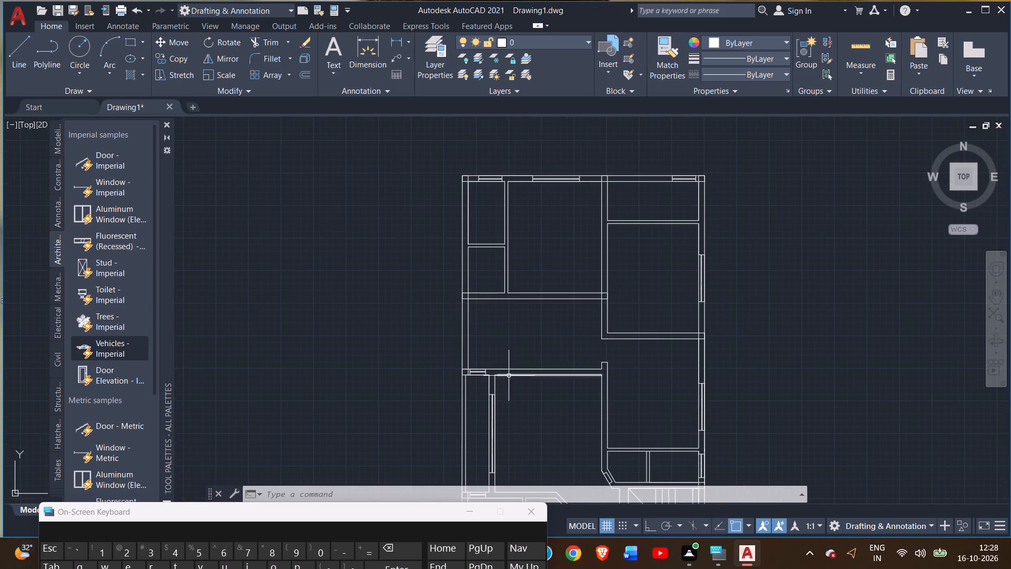
pyautogui.scroll(3, 485, 297)
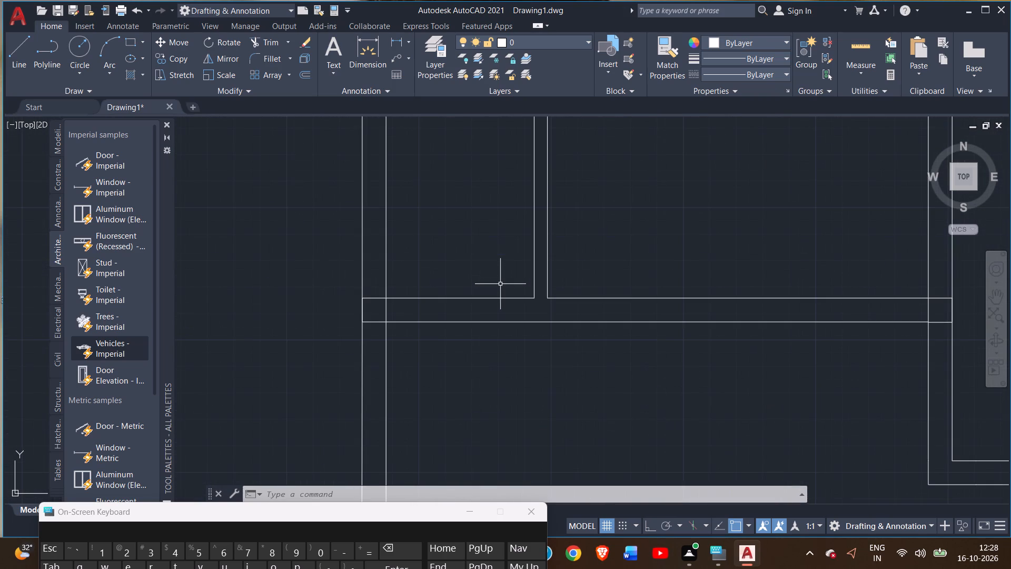
pyautogui.moveTo(498, 264); pyautogui.dragTo(471, 427, button='middle')
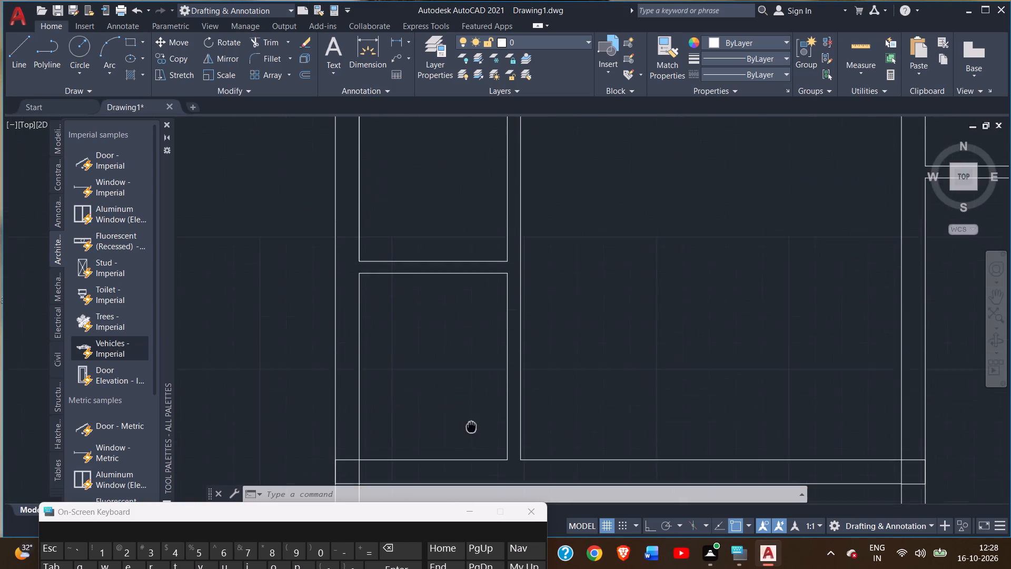
pyautogui.moveTo(471, 427); pyautogui.dragTo(472, 429, button='middle')
pyautogui.scroll(-2, 474, 419)
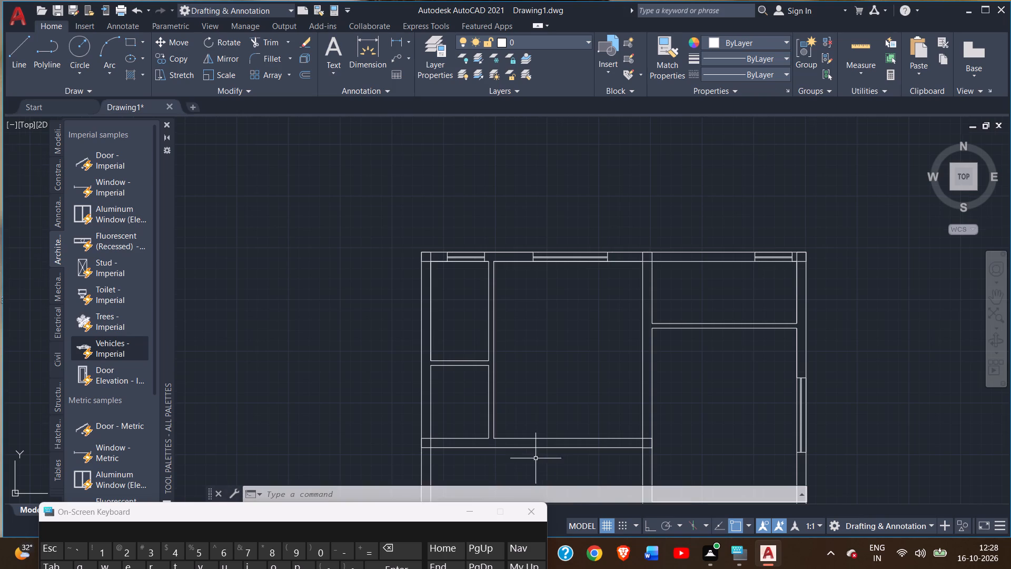
pyautogui.scroll(-2, 536, 458)
pyautogui.moveTo(537, 458); pyautogui.dragTo(554, 230, button='middle')
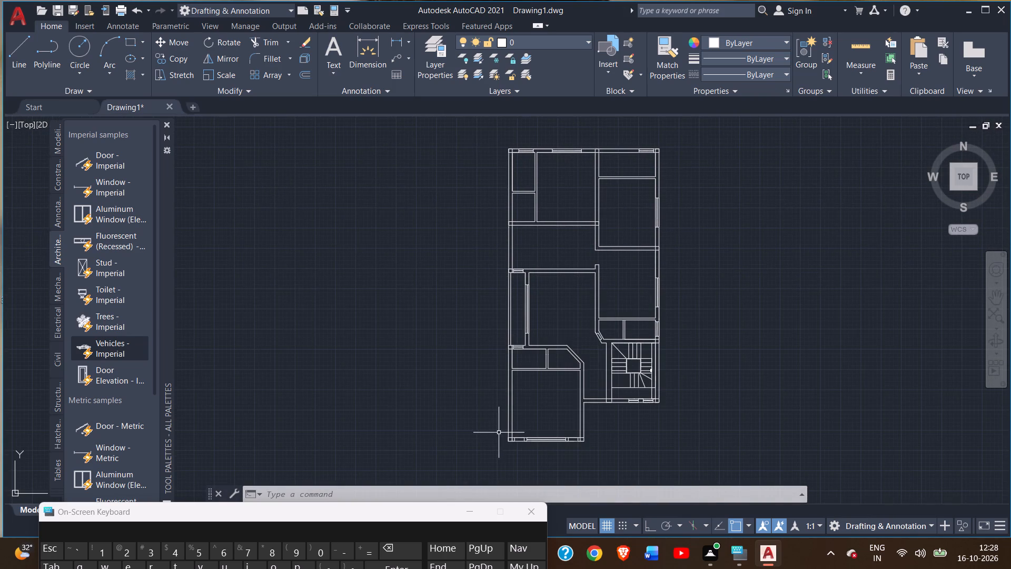
# Draw a line straight down from the bottom-left outer corner of the lowest room, with Ortho mode on.
pyautogui.moveTo(499, 433); pyautogui.dragTo(501, 305, button='middle')
pyautogui.click(13, 51)
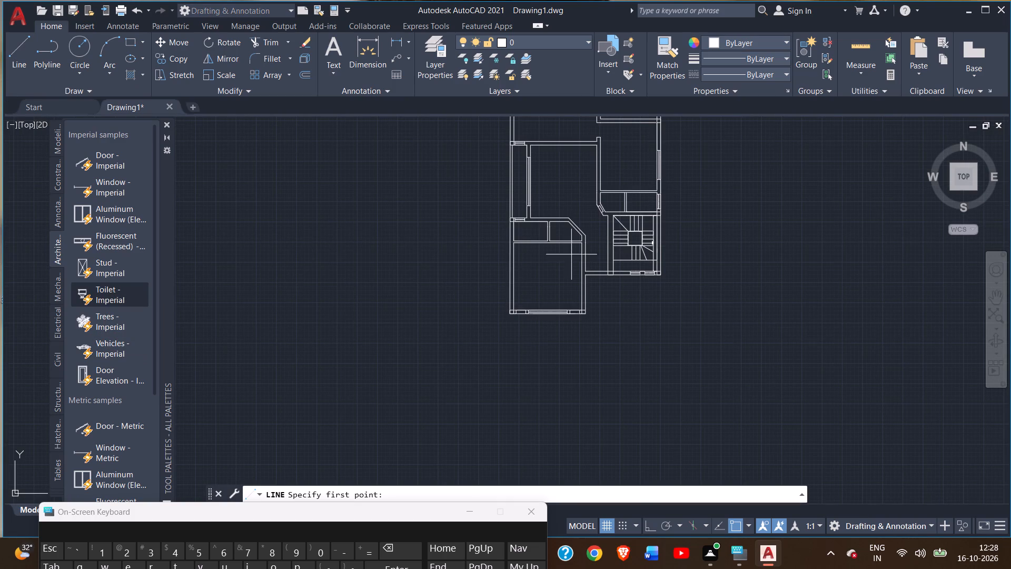
pyautogui.scroll(1, 531, 321)
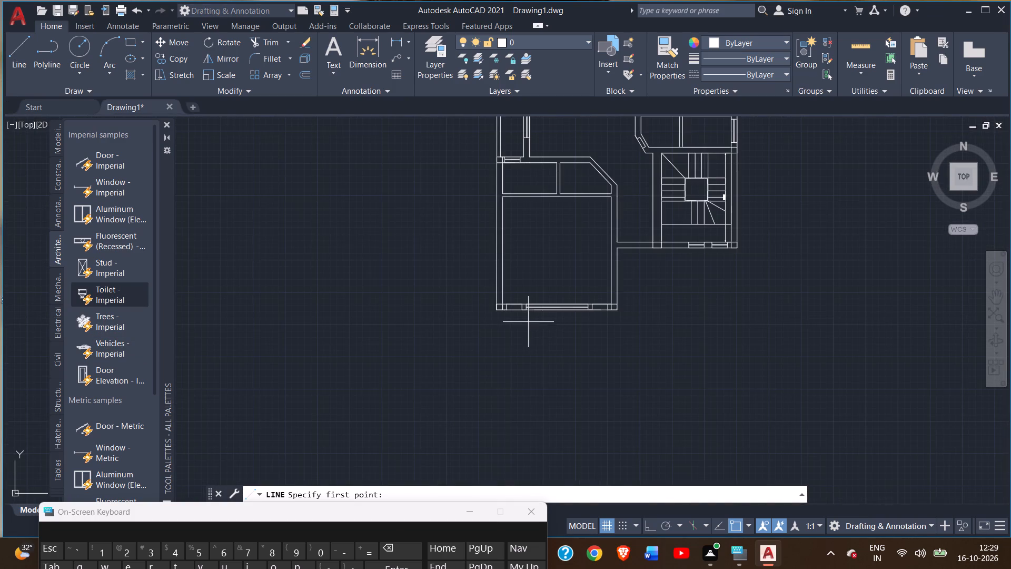
pyautogui.scroll(2, 524, 325)
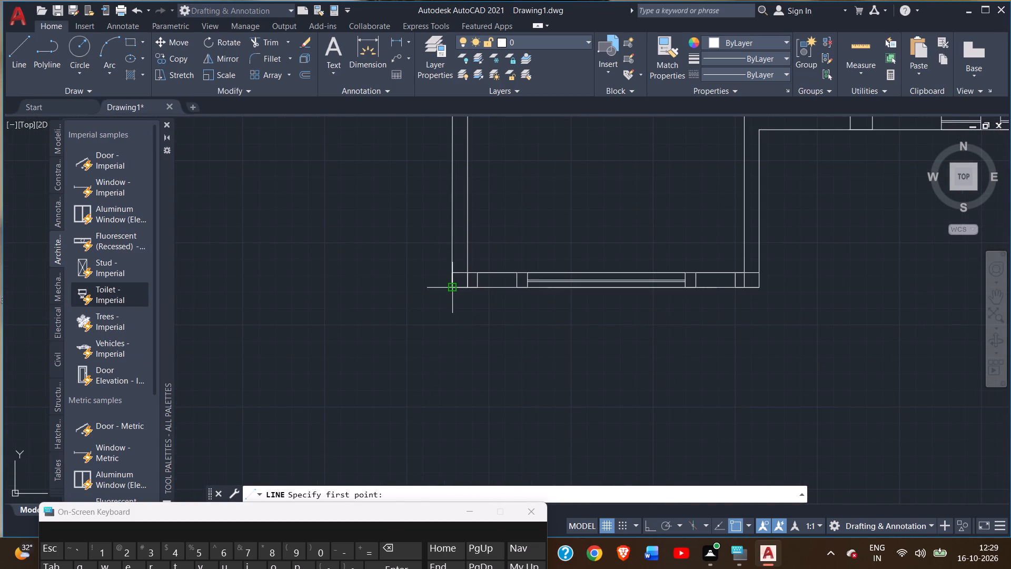
pyautogui.click(452, 289)
pyautogui.scroll(-1, 463, 376)
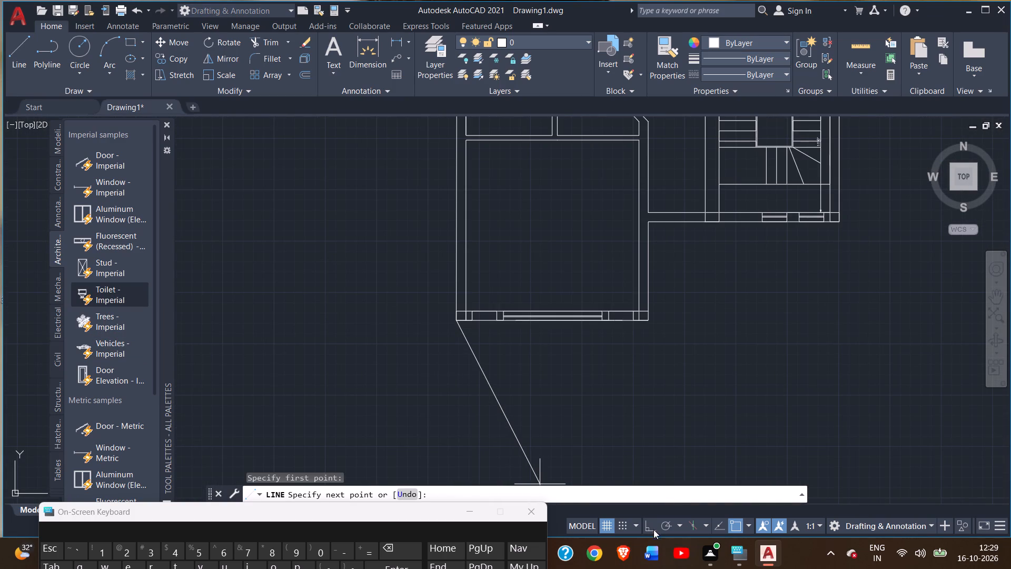
pyautogui.click(650, 526)
pyautogui.moveTo(524, 398); pyautogui.dragTo(537, 282, button='middle')
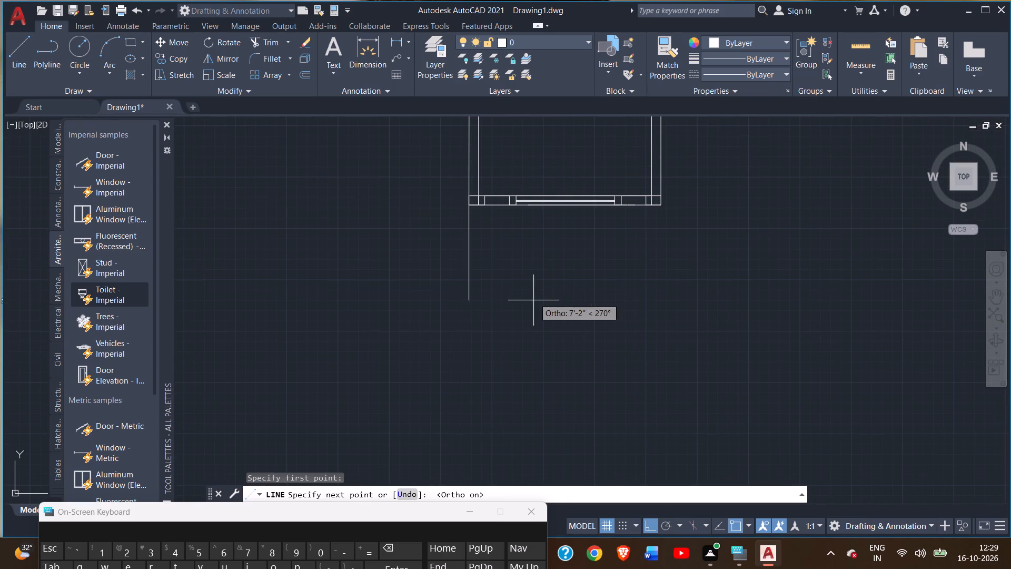
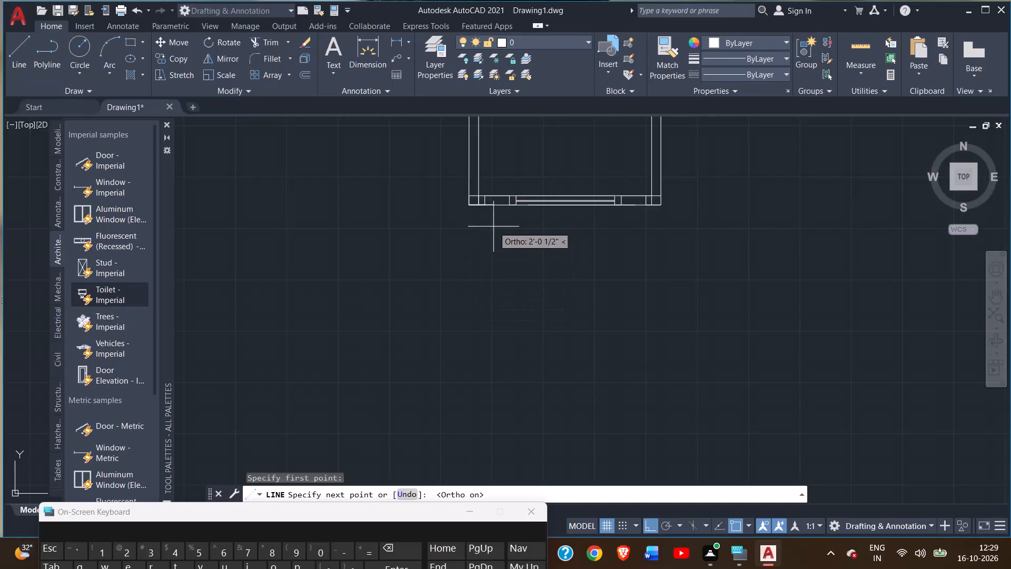
# Continue the vertical line straight down from the bottom-left outer corner of the lowest room.
pyautogui.scroll(1, 489, 240)
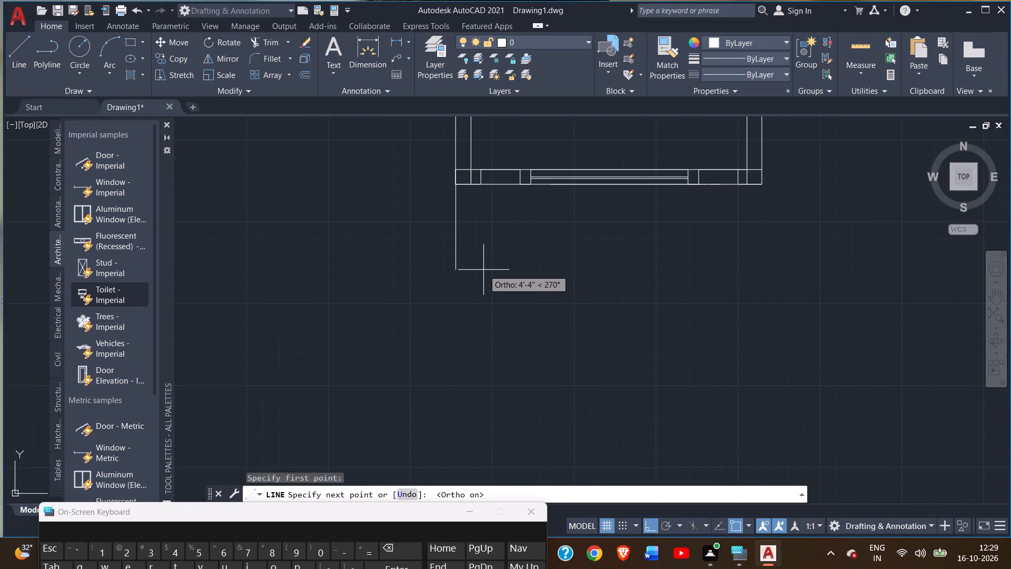
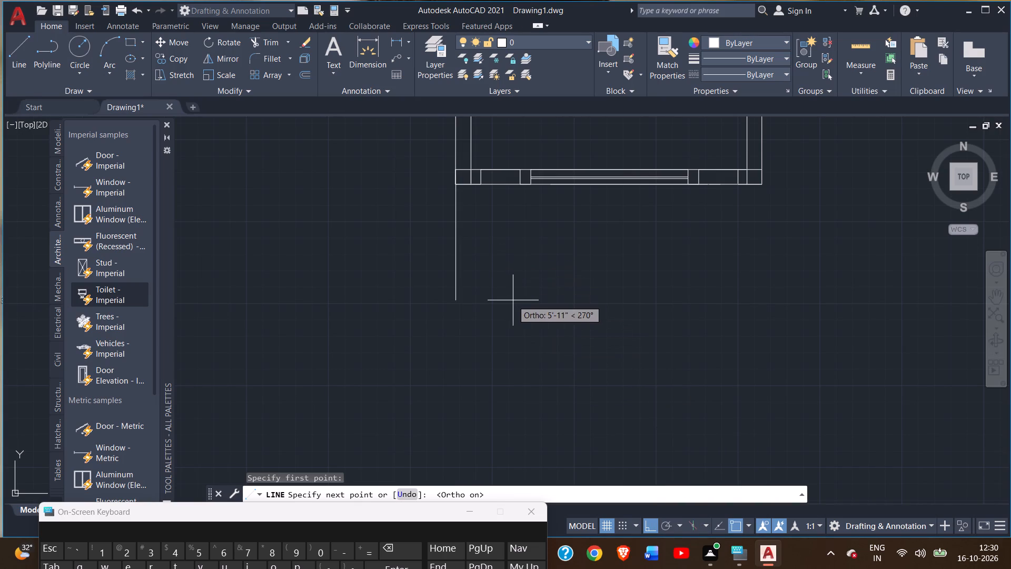
# Continue drawing the vertical line straight down from the bottom-left outer corner of the lowest room.
pyautogui.moveTo(512, 303); pyautogui.dragTo(548, 382, button='middle')
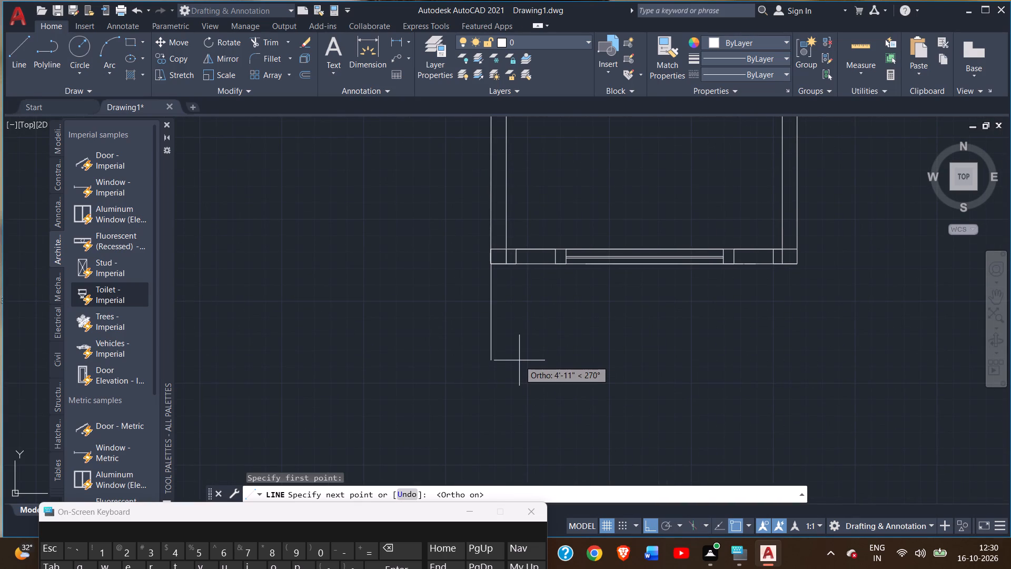
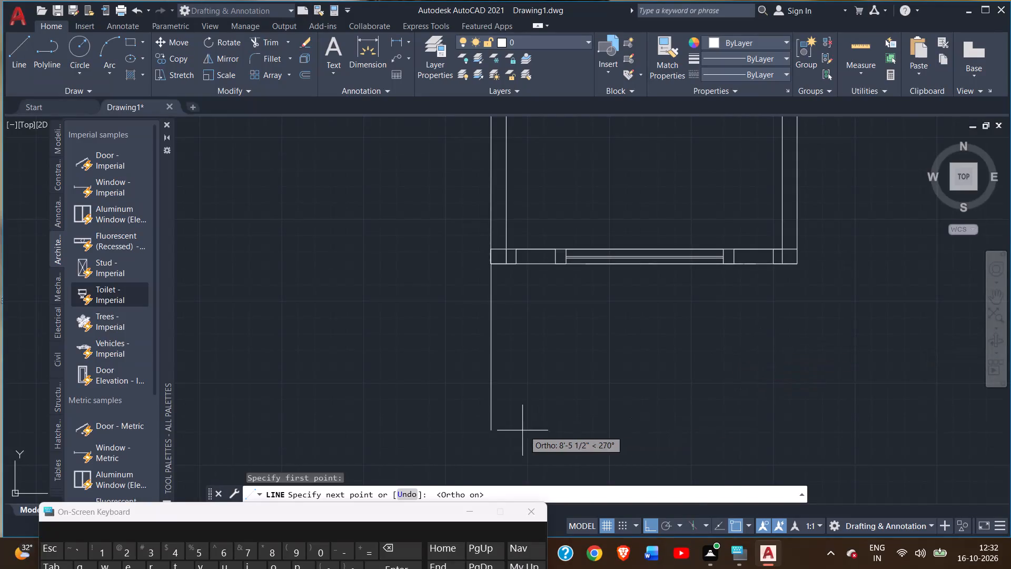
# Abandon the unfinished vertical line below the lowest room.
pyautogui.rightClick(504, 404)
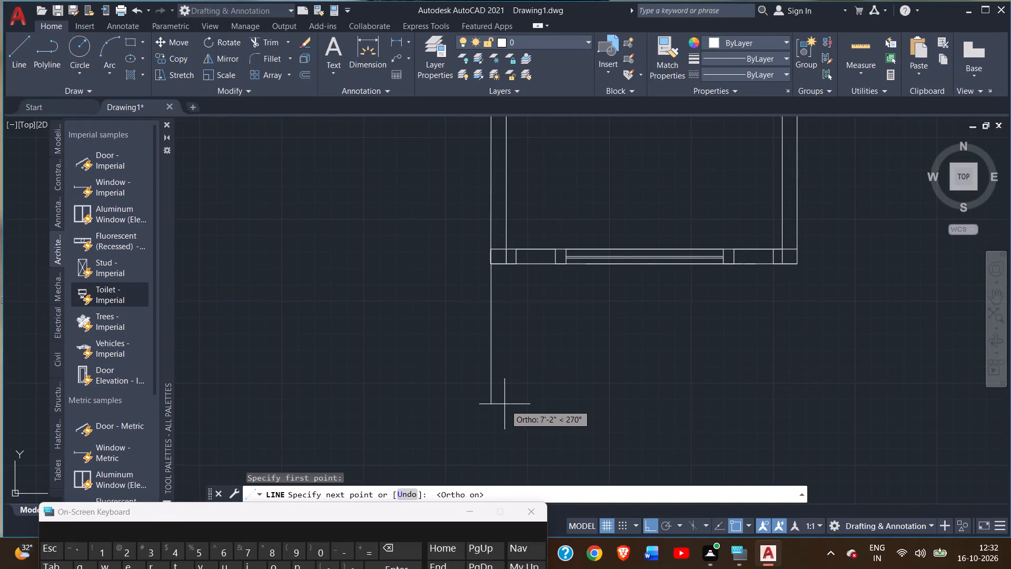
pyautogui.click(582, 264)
# Draw a 5' line straight up from the plan's top-left outer corner.
pyautogui.scroll(-1, 581, 205)
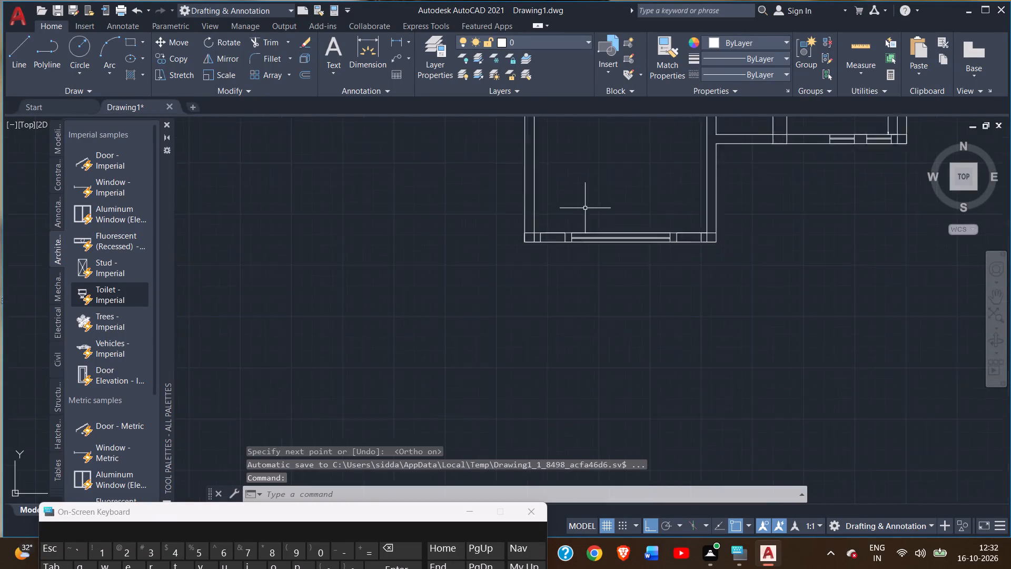
pyautogui.scroll(-2, 585, 209)
pyautogui.moveTo(586, 187); pyautogui.dragTo(601, 385, button='middle')
pyautogui.moveTo(633, 222); pyautogui.dragTo(608, 331, button='middle')
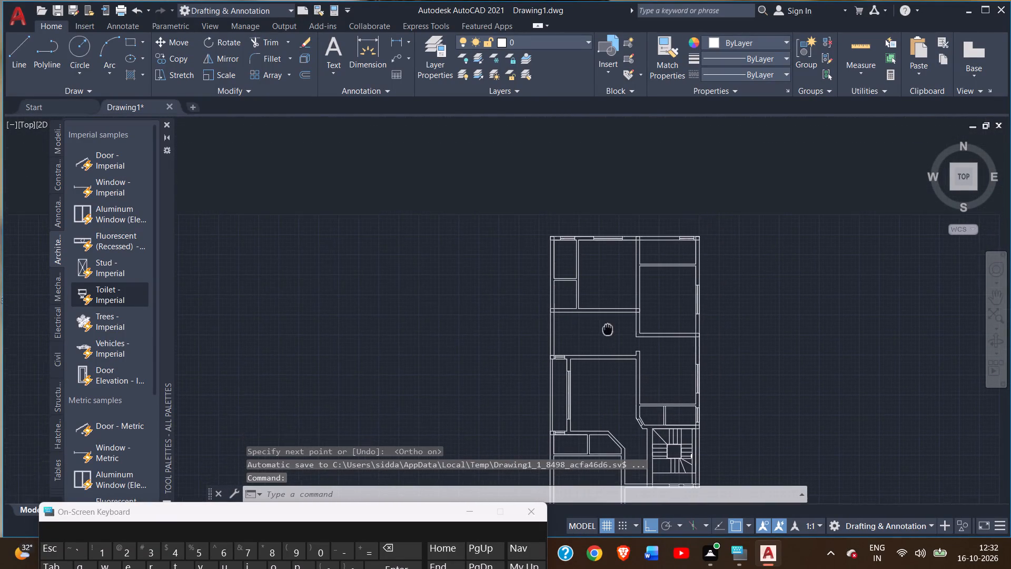
pyautogui.moveTo(608, 331); pyautogui.dragTo(608, 332, button='middle')
pyautogui.click(18, 46)
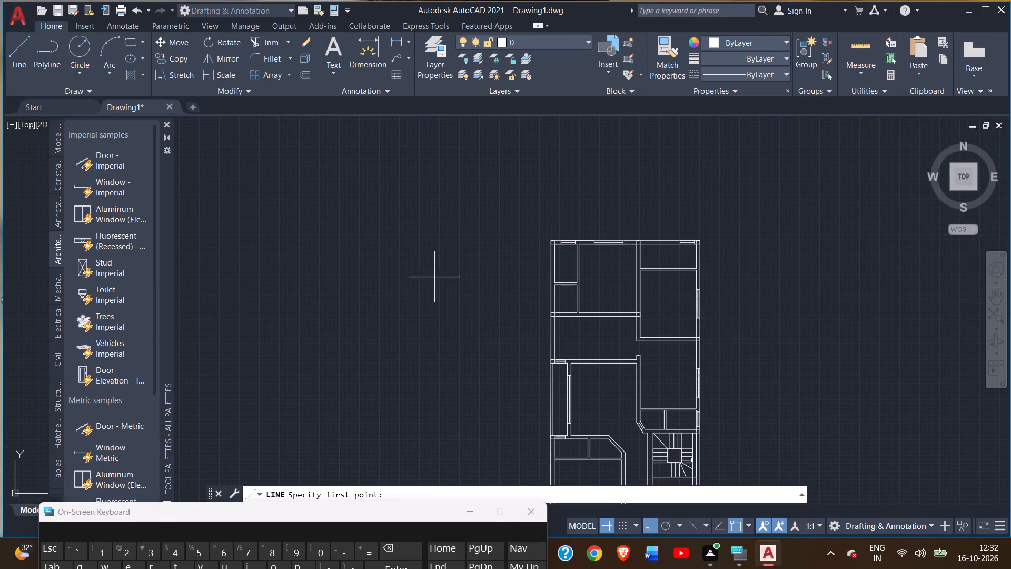
pyautogui.scroll(2, 556, 246)
pyautogui.doubleClick(542, 232)
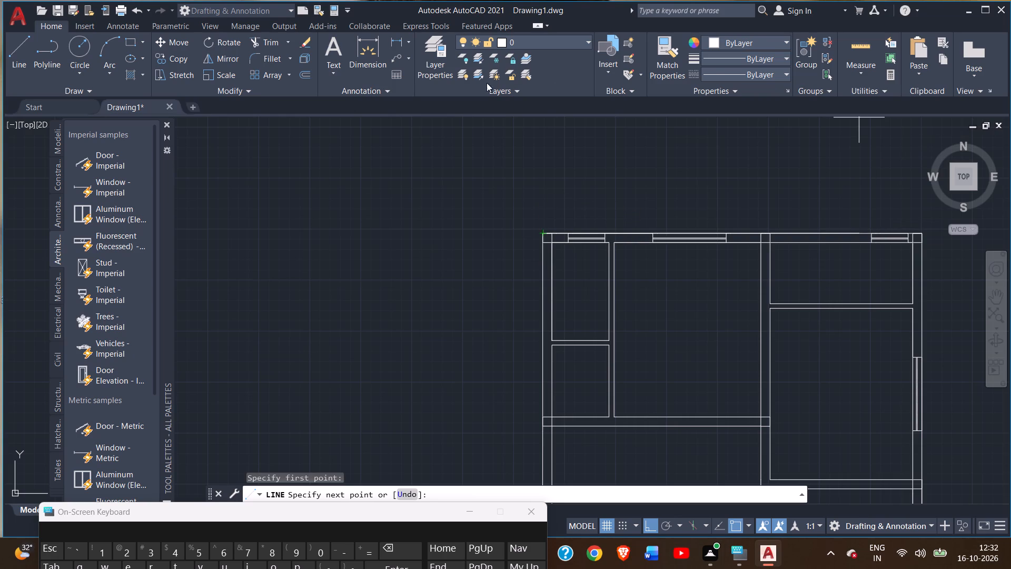
pyautogui.moveTo(551, 190); pyautogui.dragTo(535, 294, button='middle')
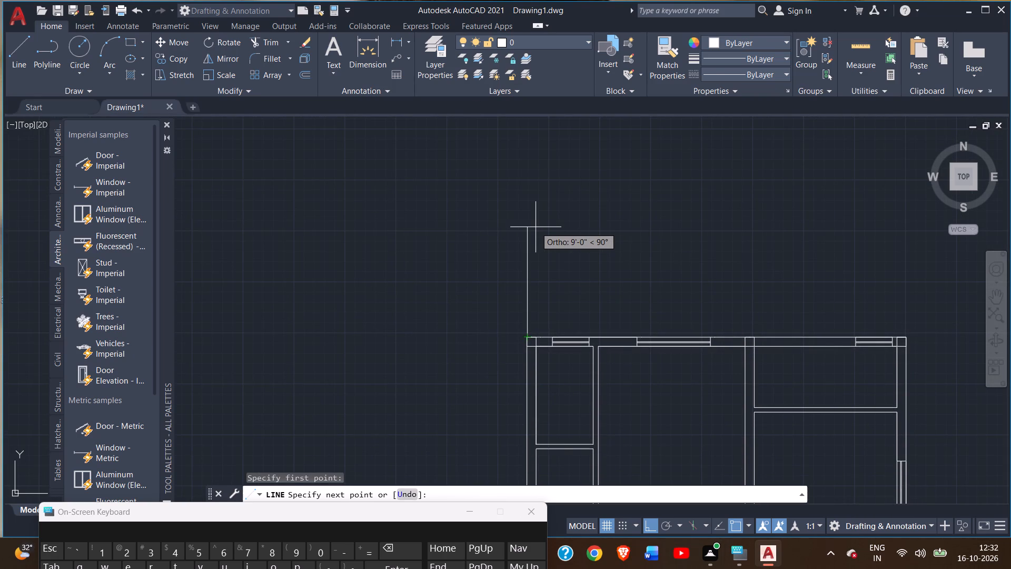
pyautogui.write("5'")
pyautogui.press('Return')
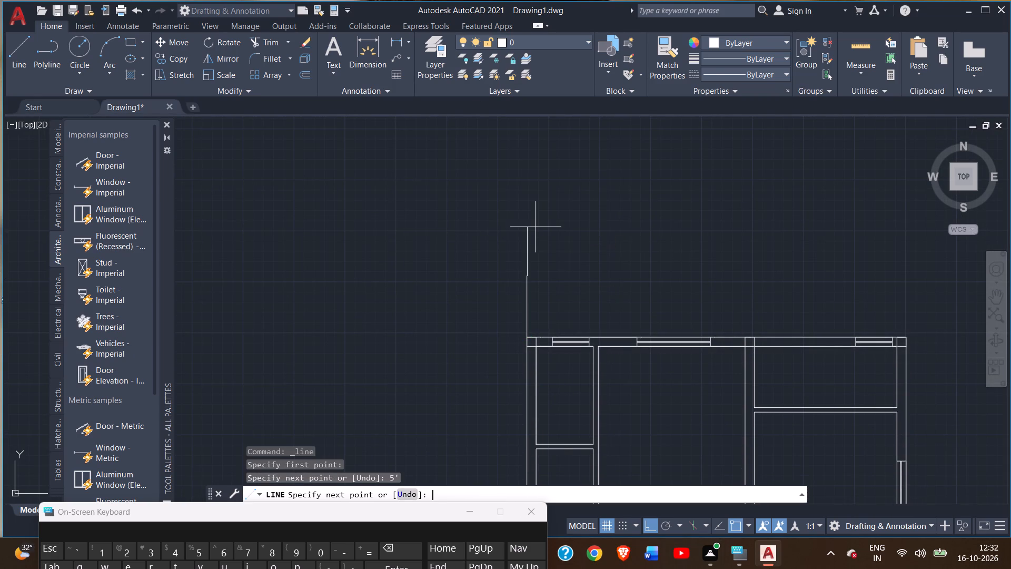
pyautogui.scroll(1, 474, 271)
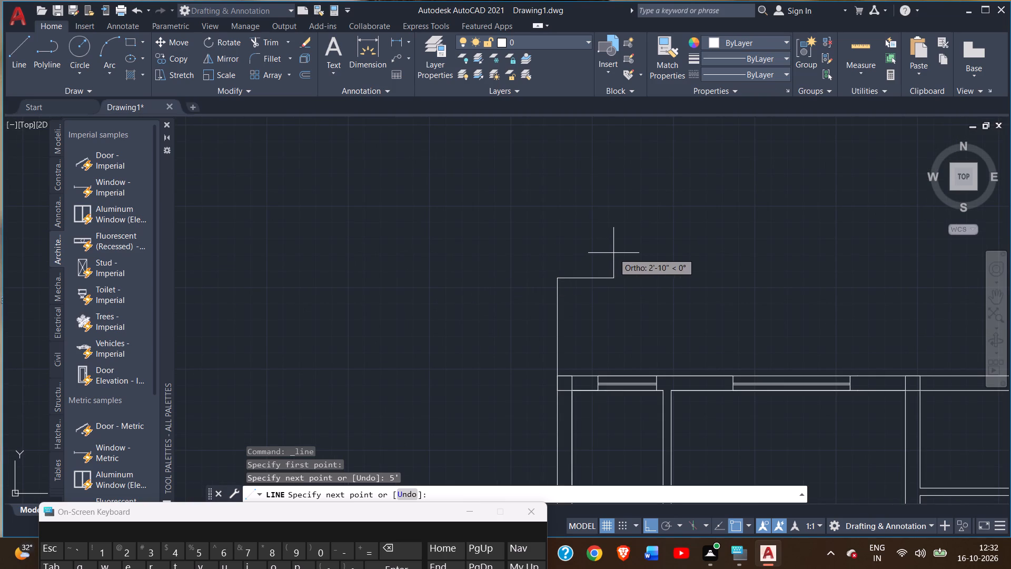
pyautogui.rightClick(588, 246)
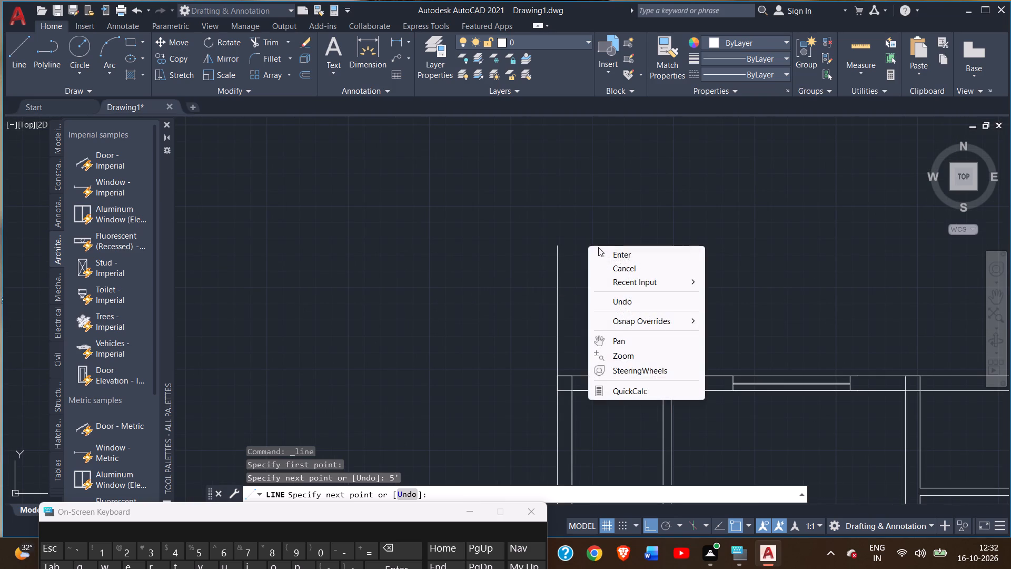
pyautogui.click(609, 252)
# Add a vertical dimension from the top end of the 5' line to the lowest room's bottom-left outer corner, placed outside the left wall.
pyautogui.click(367, 60)
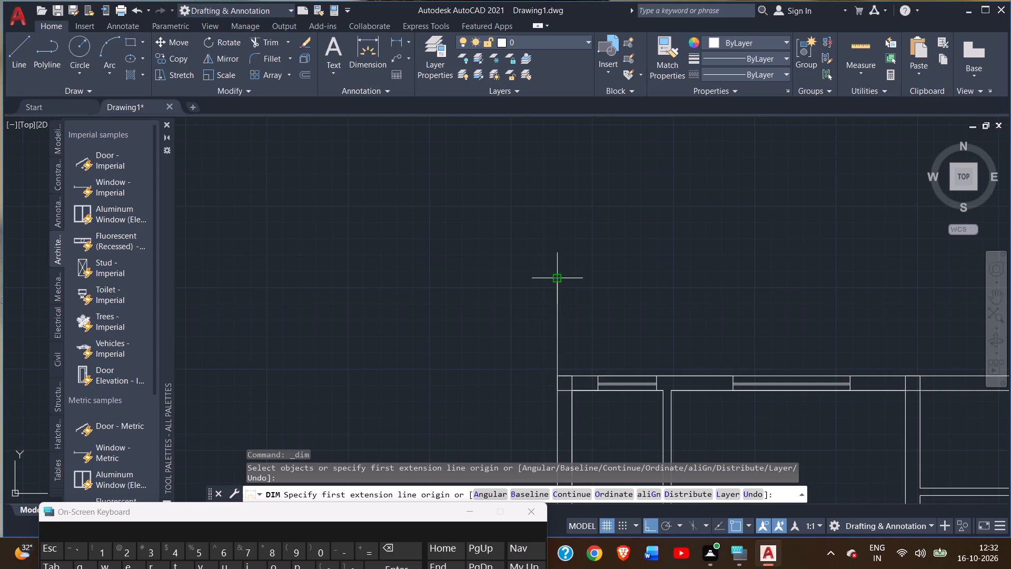
pyautogui.scroll(3, 556, 277)
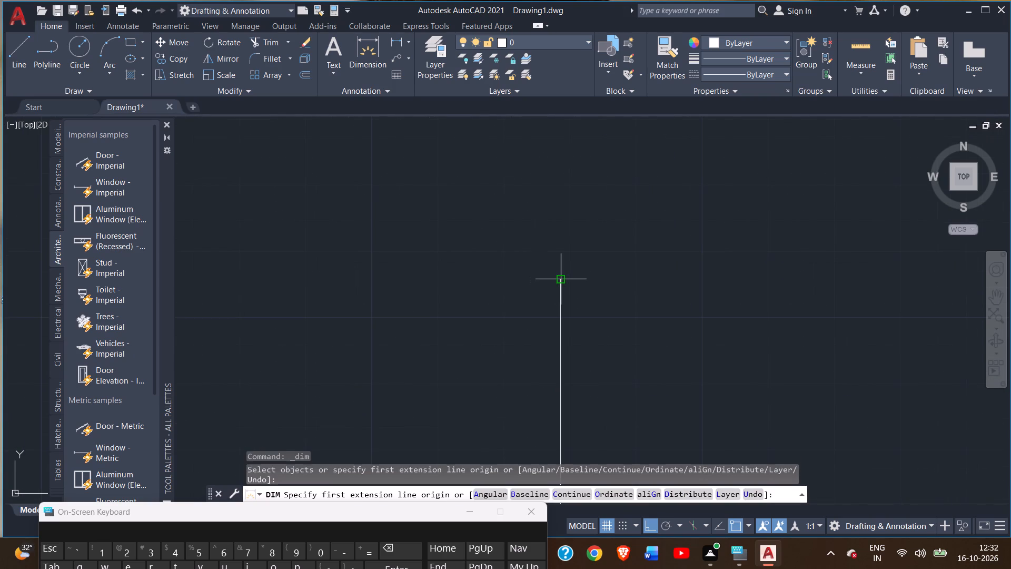
pyautogui.click(562, 278)
pyautogui.scroll(-3, 529, 304)
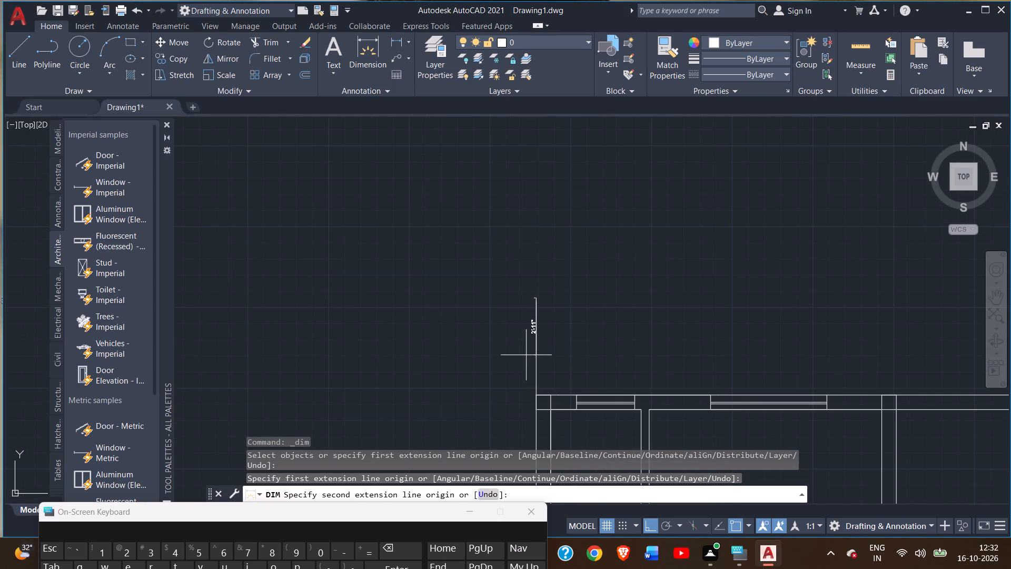
pyautogui.scroll(-1, 524, 360)
pyautogui.moveTo(520, 361); pyautogui.dragTo(538, 183, button='middle')
pyautogui.moveTo(508, 390); pyautogui.dragTo(529, 229, button='middle')
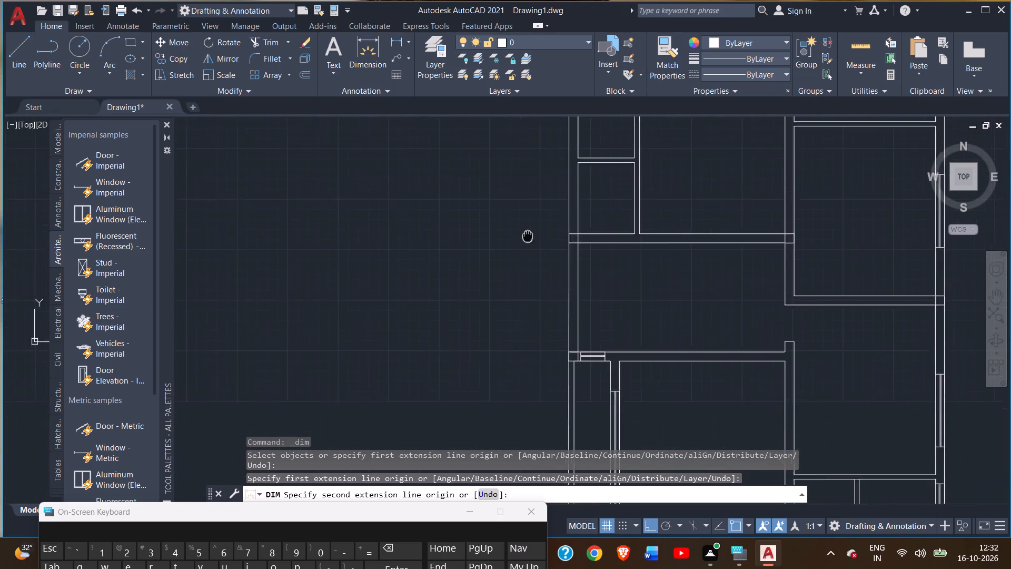
pyautogui.moveTo(529, 229); pyautogui.dragTo(530, 221, button='middle')
pyautogui.scroll(-3, 529, 220)
pyautogui.moveTo(508, 344); pyautogui.dragTo(517, 198, button='middle')
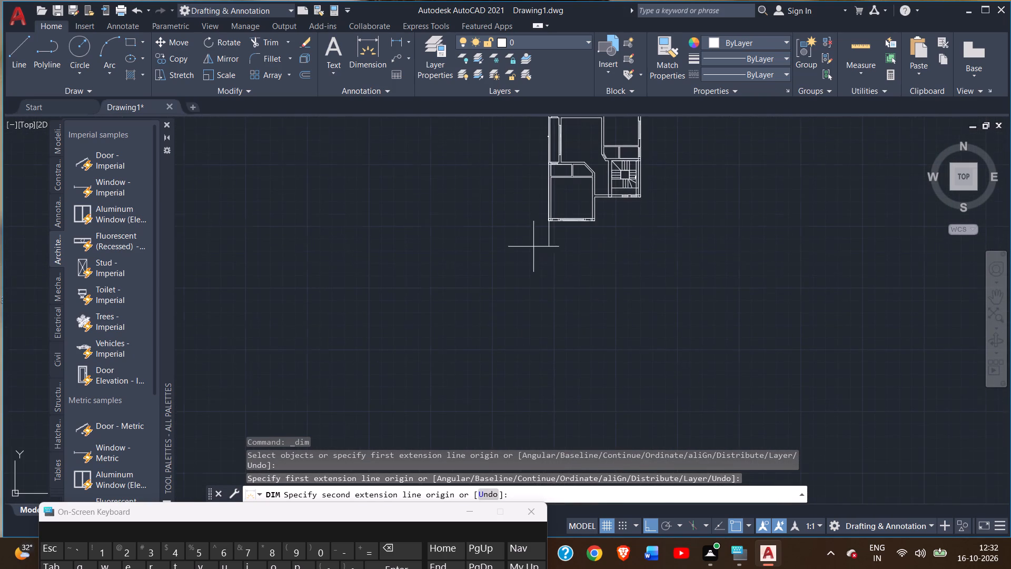
pyautogui.scroll(3, 533, 246)
pyautogui.moveTo(575, 170); pyautogui.dragTo(536, 352, button='middle')
pyautogui.scroll(4, 536, 353)
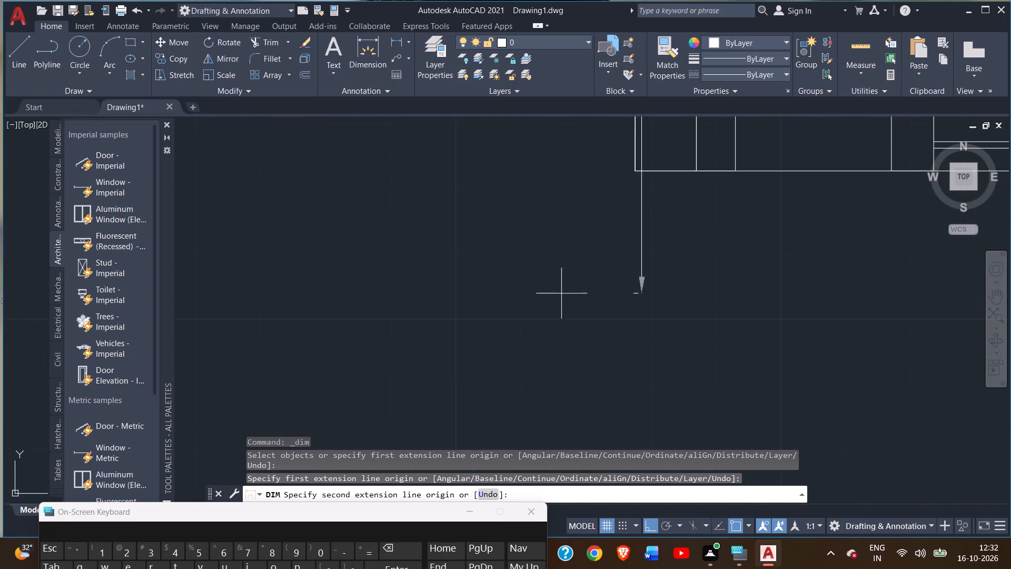
pyautogui.click(635, 173)
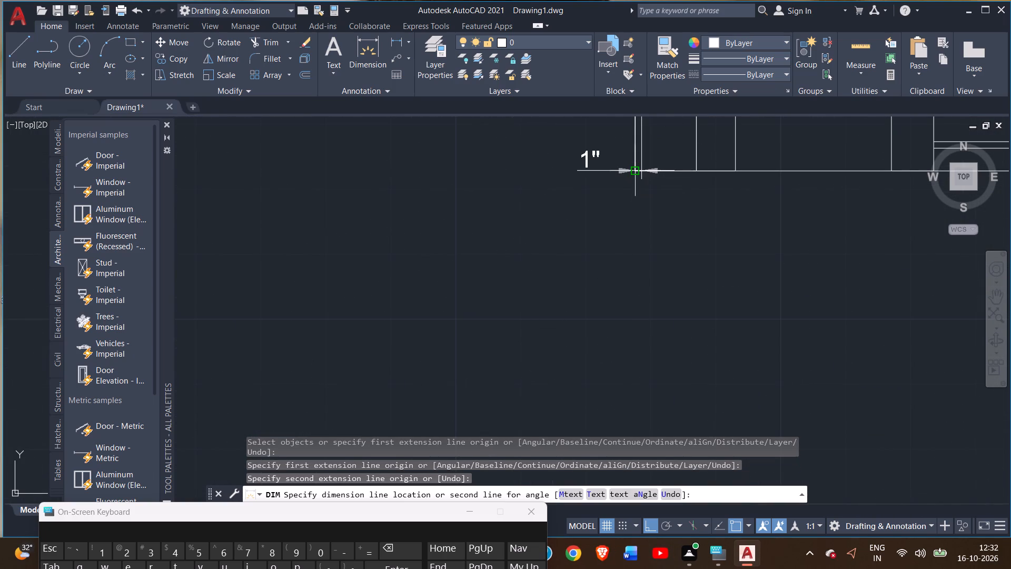
pyautogui.click(578, 181)
pyautogui.moveTo(574, 201); pyautogui.dragTo(573, 251, button='middle')
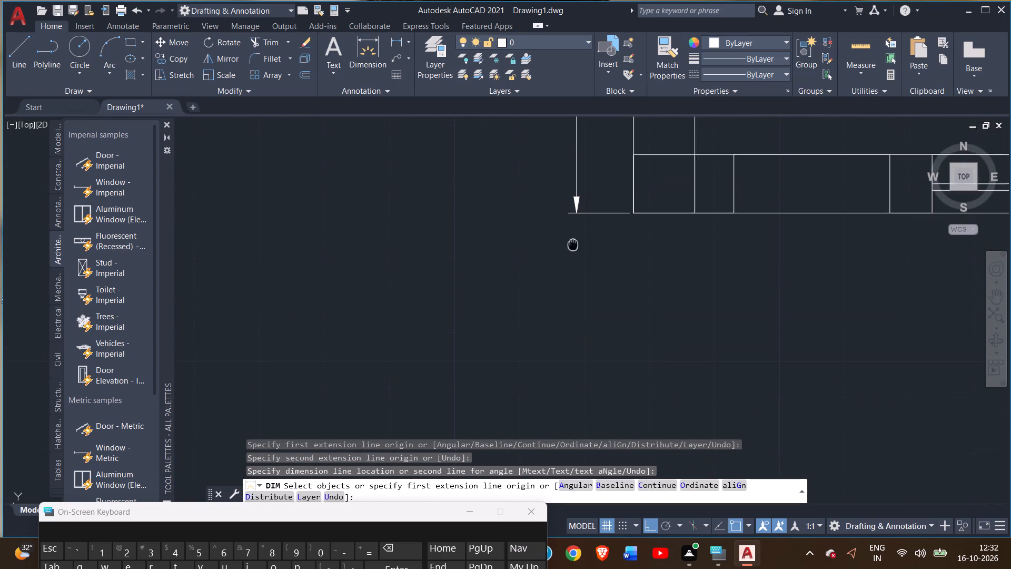
pyautogui.moveTo(573, 251); pyautogui.dragTo(563, 378, button='middle')
pyautogui.scroll(-4, 565, 348)
pyautogui.moveTo(514, 229); pyautogui.dragTo(494, 444, button='middle')
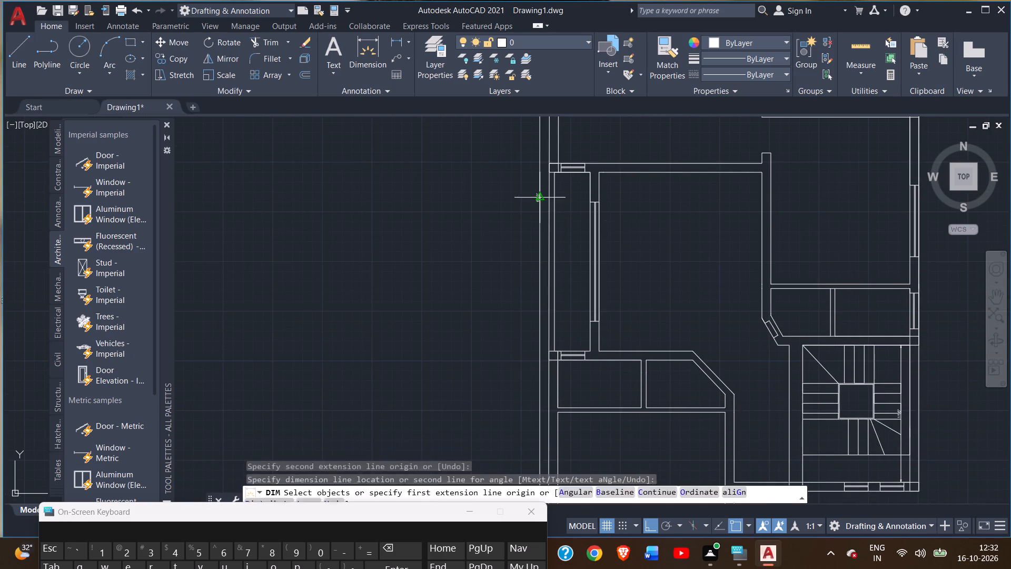
pyautogui.scroll(5, 540, 197)
pyautogui.rightClick(380, 267)
pyautogui.click(386, 267)
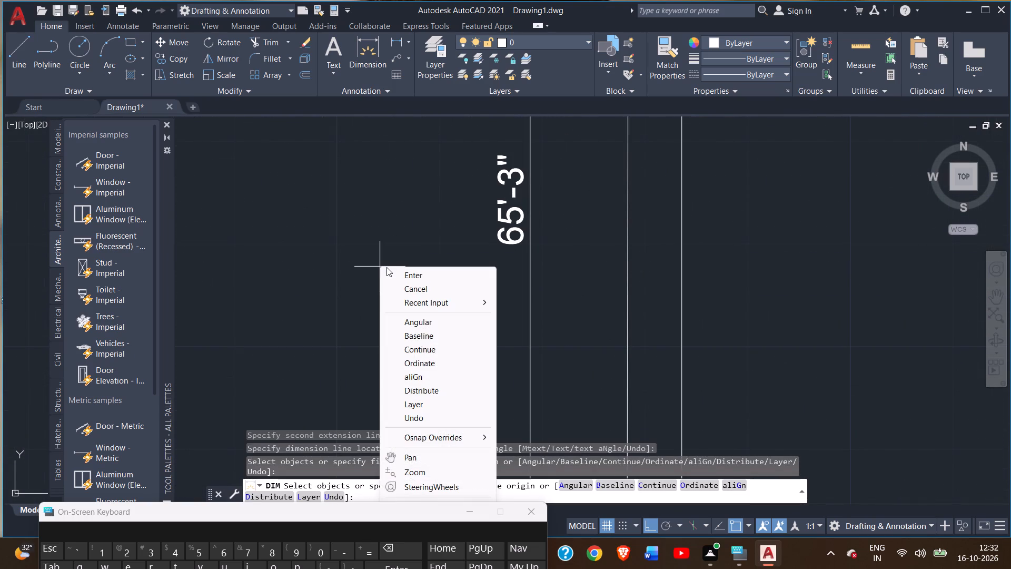
pyautogui.click(396, 276)
# Draw a 10' line straight down from the lowest room's bottom-left outer corner.
pyautogui.scroll(-3, 414, 272)
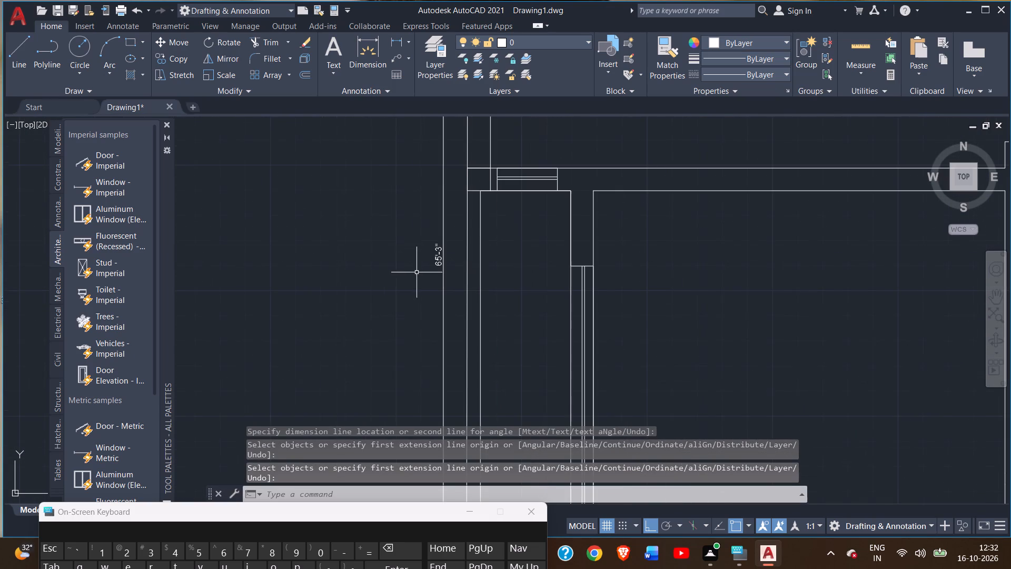
pyautogui.moveTo(431, 344); pyautogui.dragTo(421, 270, button='middle')
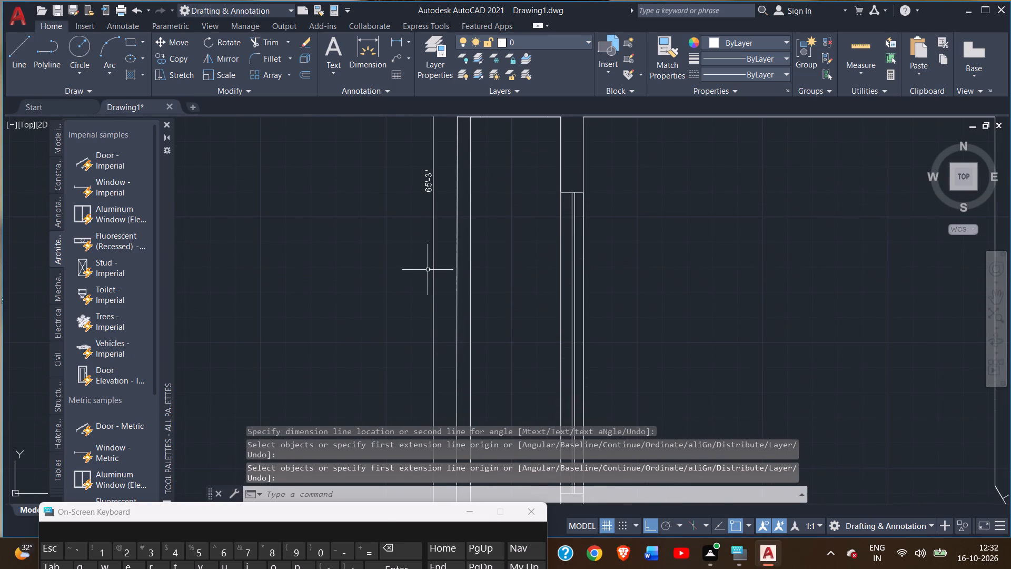
pyautogui.moveTo(428, 280); pyautogui.dragTo(438, 196, button='middle')
pyautogui.moveTo(419, 279); pyautogui.dragTo(430, 178, button='middle')
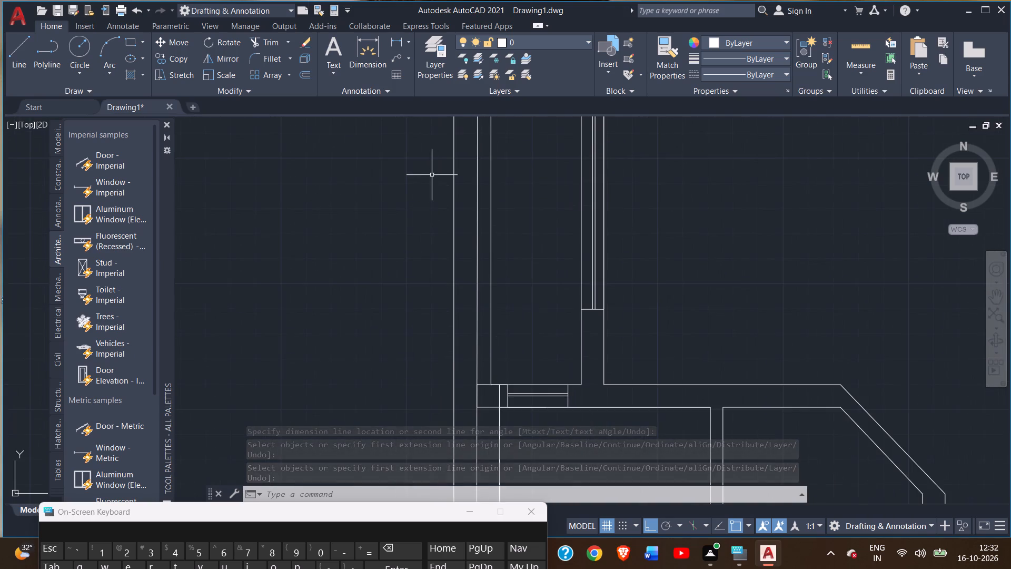
pyautogui.moveTo(391, 254); pyautogui.dragTo(432, 61, button='middle')
pyautogui.moveTo(409, 273); pyautogui.dragTo(419, 62, button='middle')
pyautogui.scroll(-2, 391, 346)
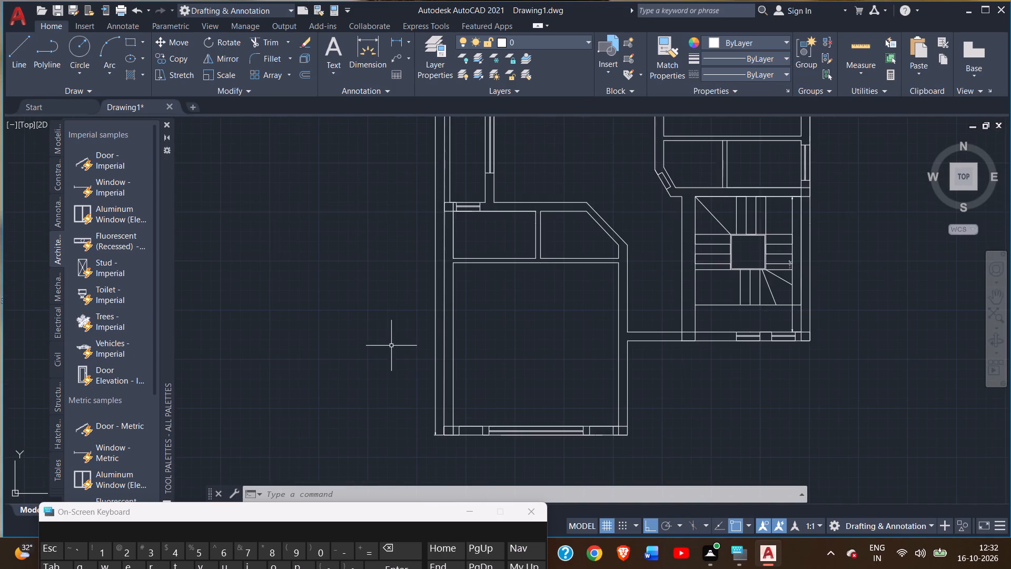
pyautogui.moveTo(395, 347); pyautogui.dragTo(353, 238, button='middle')
pyautogui.click(15, 71)
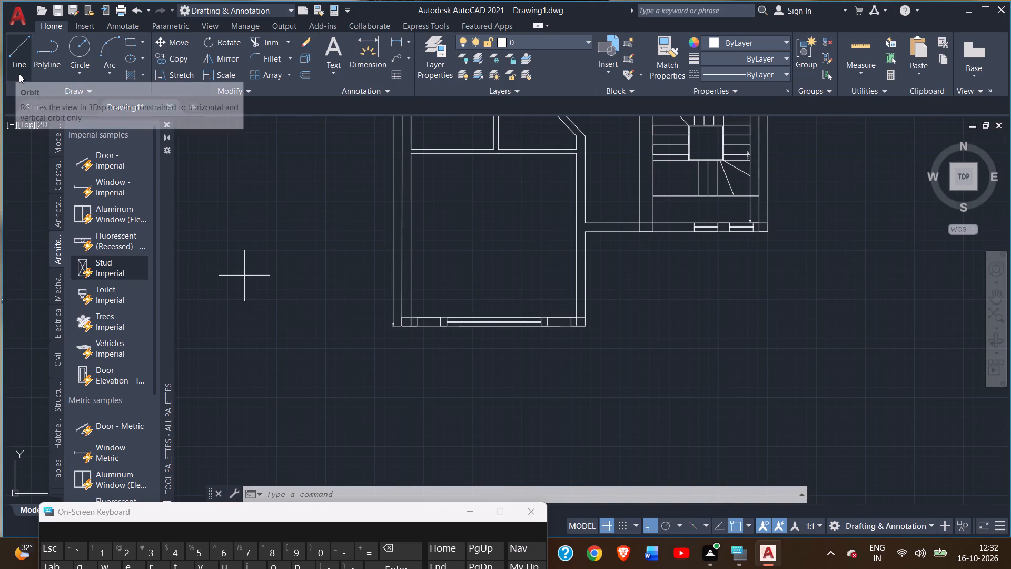
pyautogui.scroll(2, 403, 316)
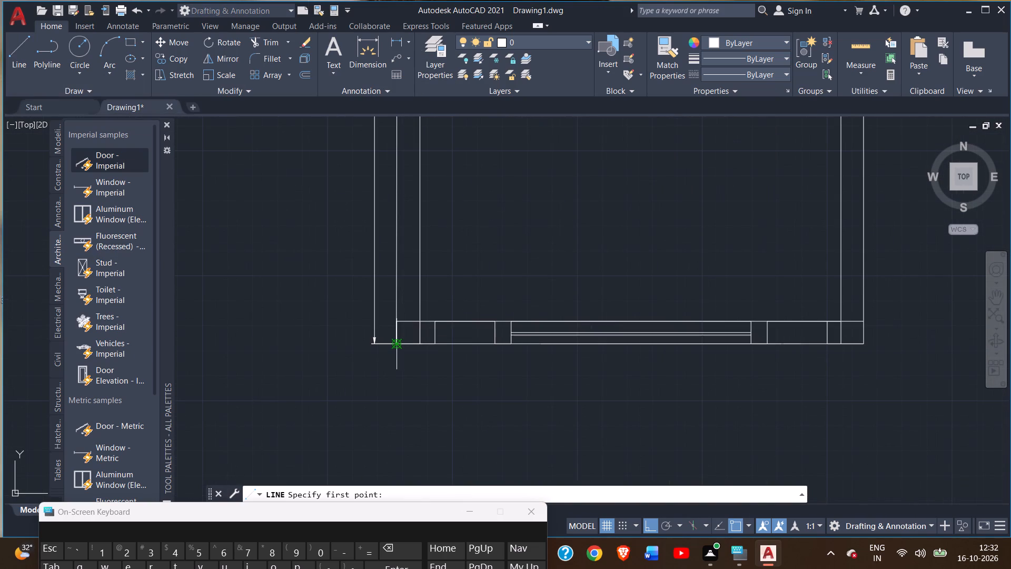
pyautogui.click(395, 348)
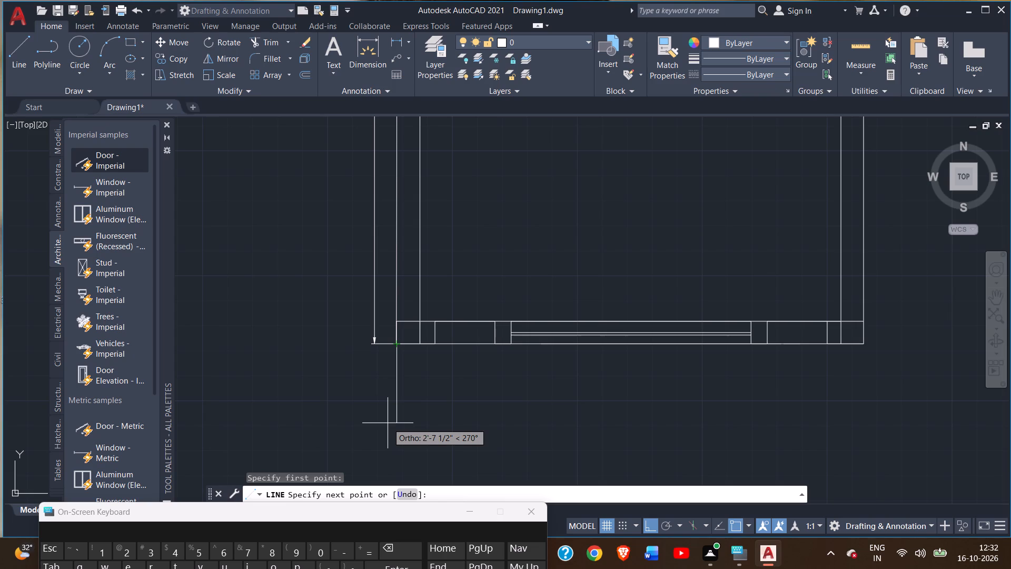
pyautogui.write("10'")
pyautogui.hotkey('shift', 'Return')
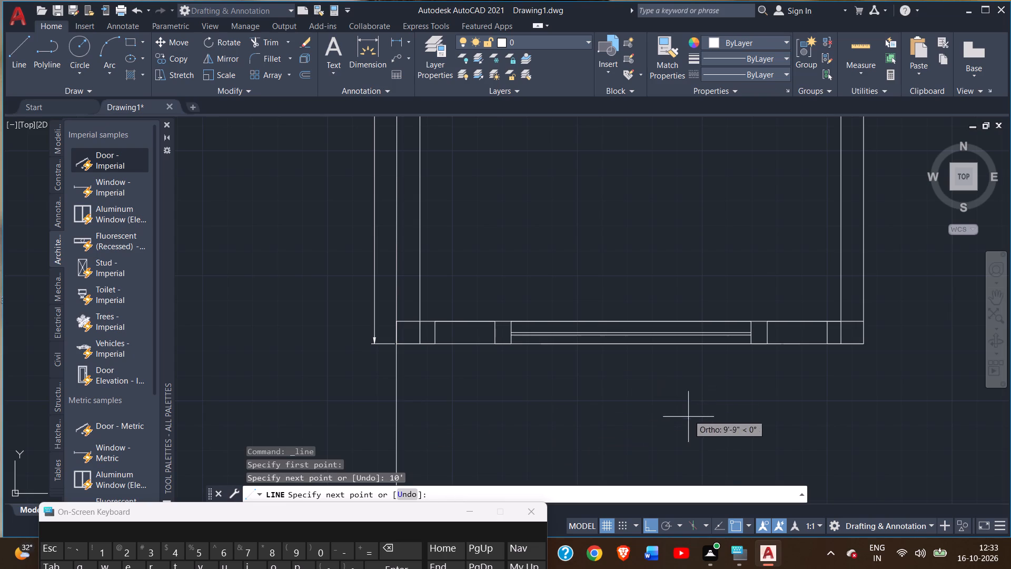
# Continue the line horizontally to the right until it aligns with the bottom-right outer corner of the staircase area.
pyautogui.scroll(-1, 645, 476)
pyautogui.moveTo(650, 457); pyautogui.dragTo(555, 270, button='middle')
pyautogui.scroll(-2, 721, 333)
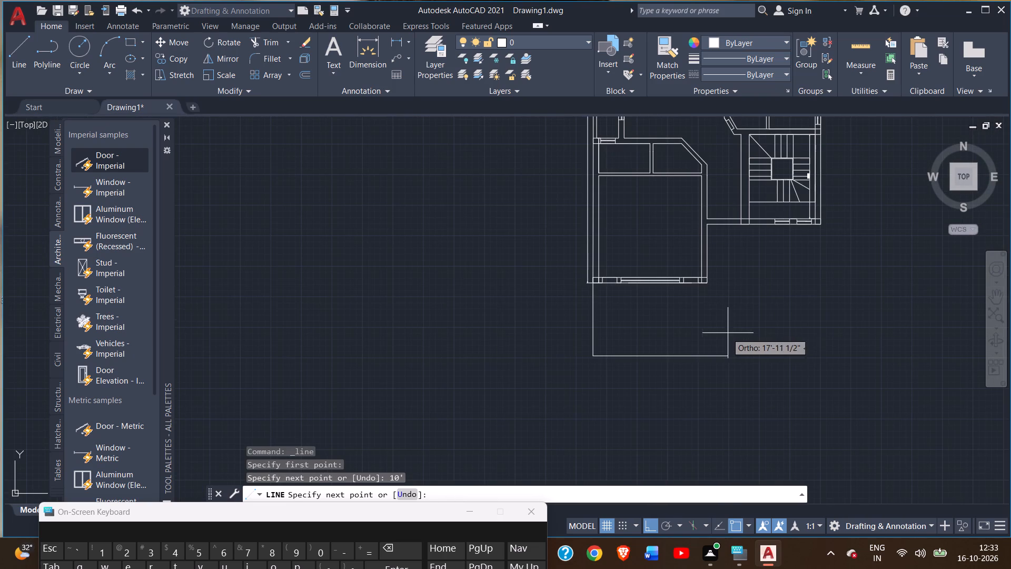
pyautogui.moveTo(732, 333); pyautogui.dragTo(534, 349, button='middle')
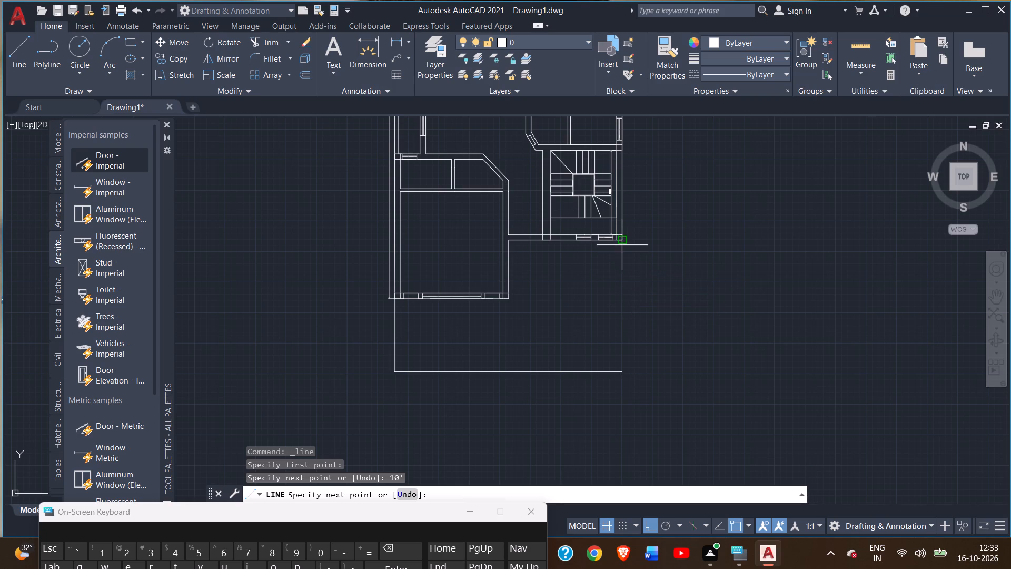
pyautogui.scroll(3, 621, 241)
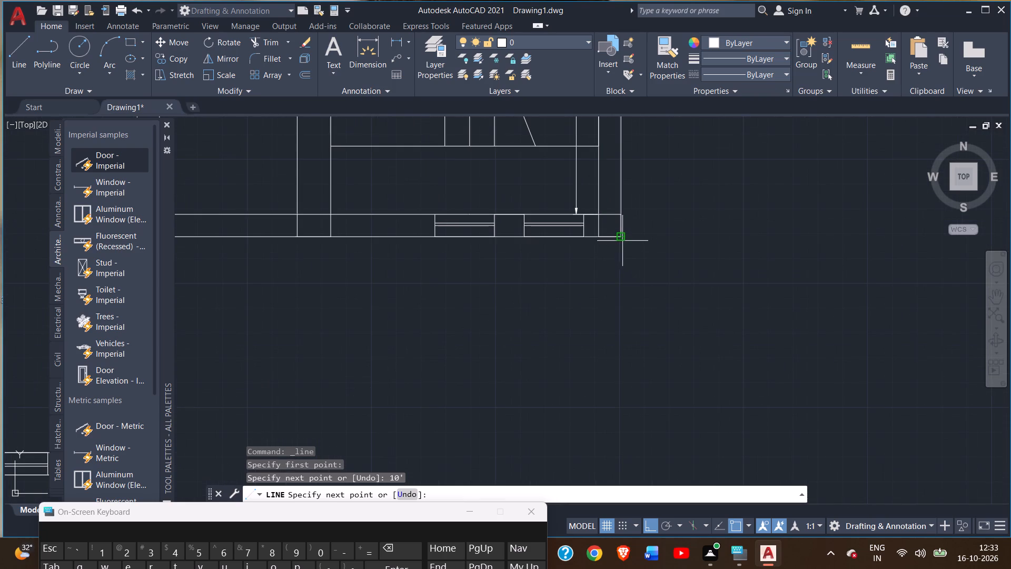
pyautogui.scroll(-2, 630, 341)
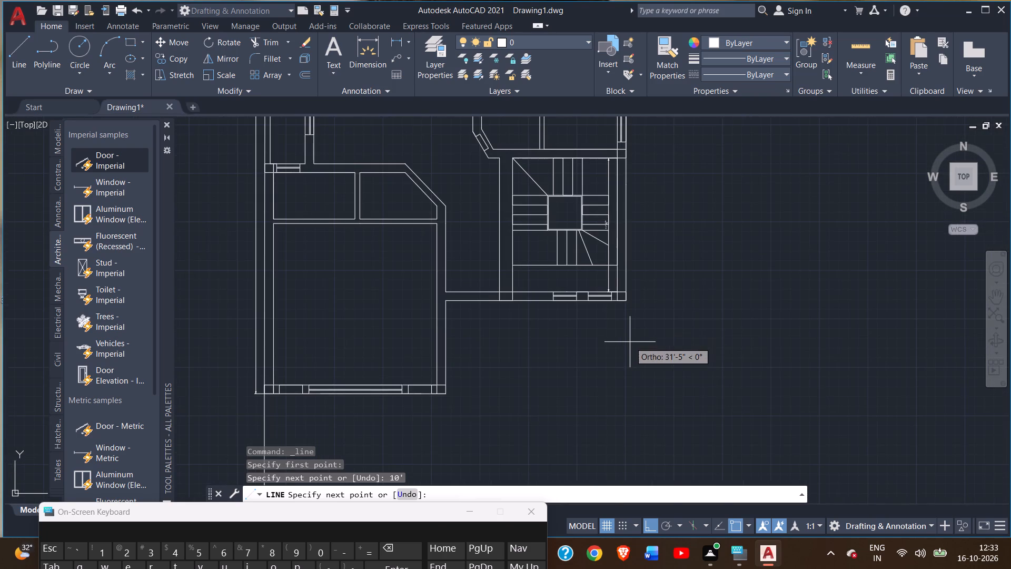
pyautogui.moveTo(630, 342); pyautogui.dragTo(616, 214, button='middle')
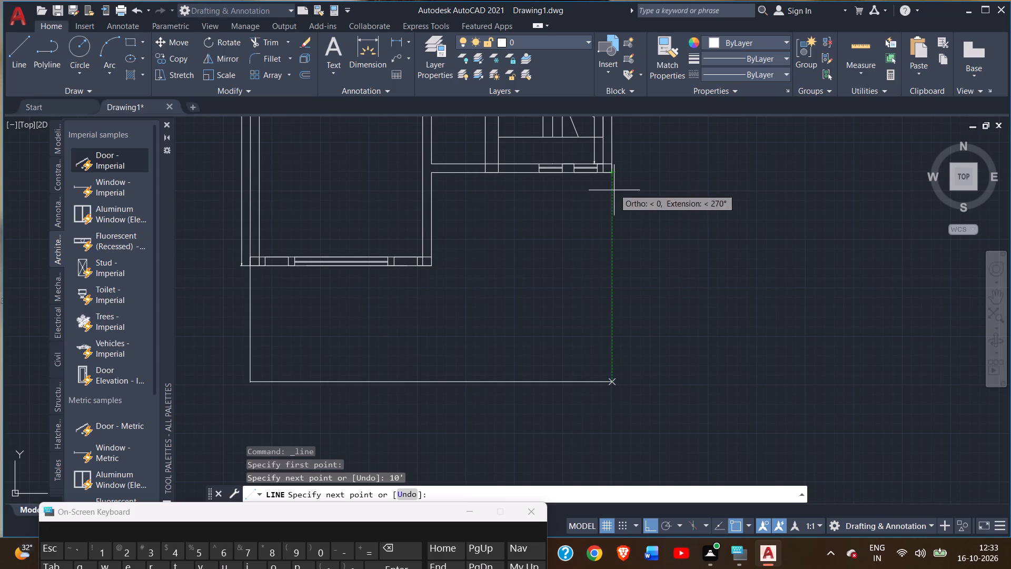
pyautogui.click(613, 383)
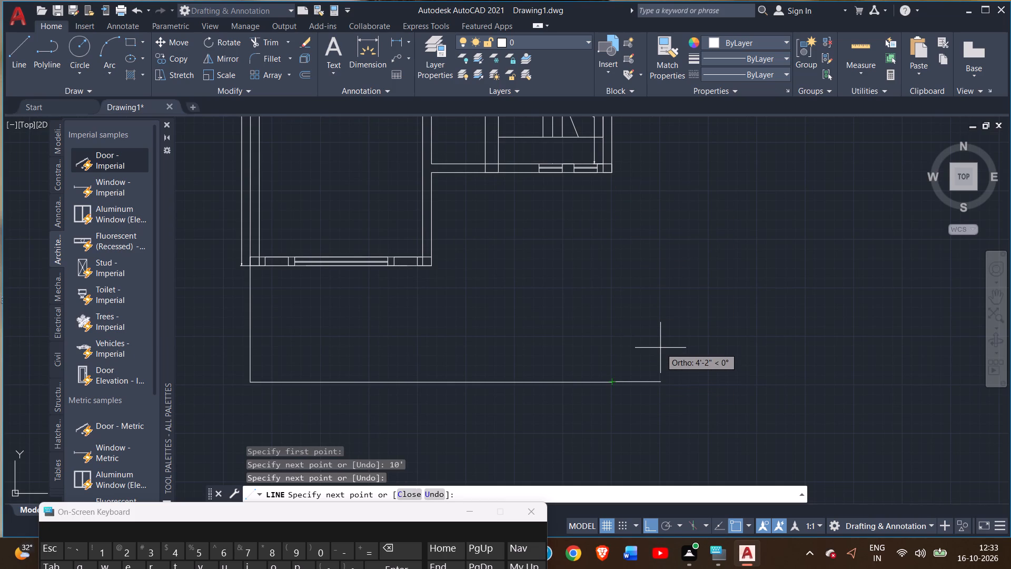
# Extend the bottom horizontal line by another 5' to the right, past the plan's right wall.
pyautogui.write("5'")
pyautogui.press('Return')
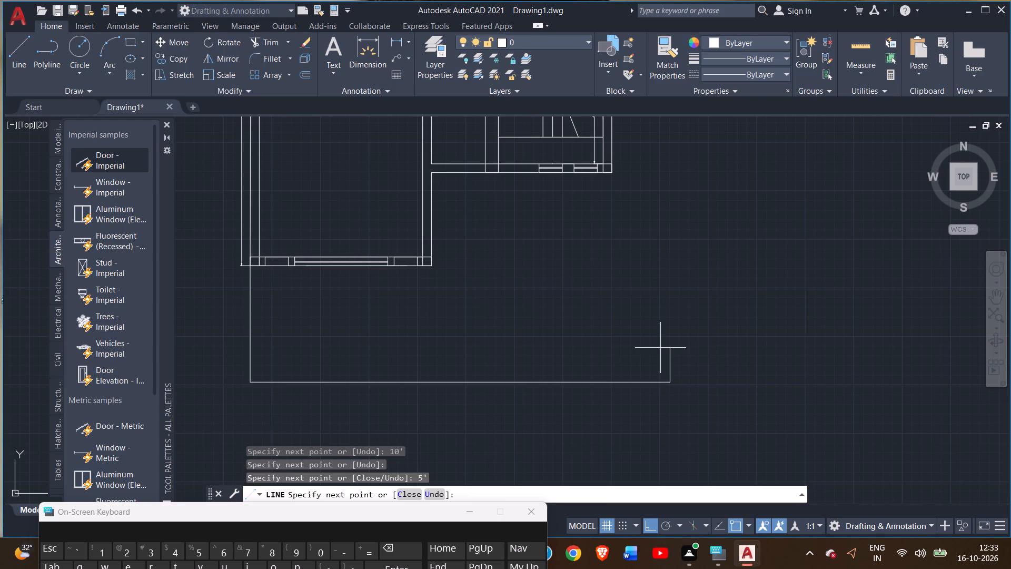
pyautogui.moveTo(658, 180); pyautogui.dragTo(671, 339, button='middle')
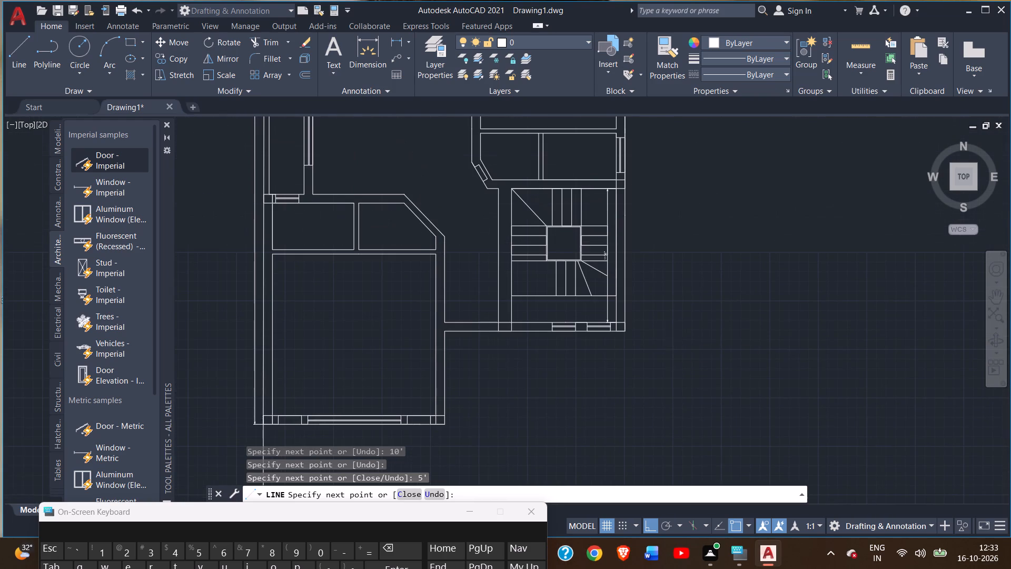
# Continue the boundary line straight up about 75'-5" along the plan's right side, ending just above the top of the 5' line.
pyautogui.scroll(-2, 686, 236)
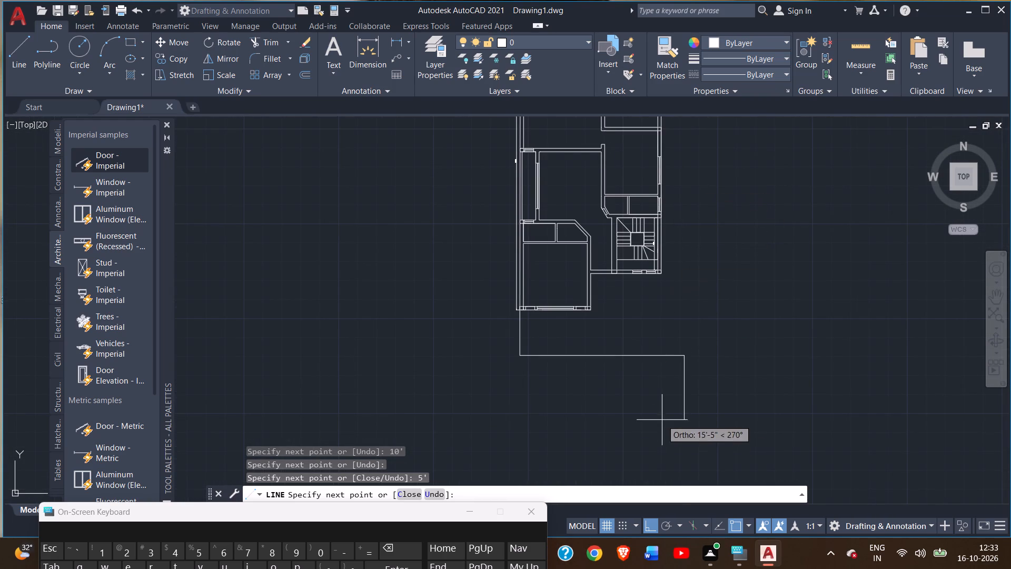
pyautogui.moveTo(701, 216); pyautogui.dragTo(679, 568, button='middle')
pyautogui.scroll(1, 695, 296)
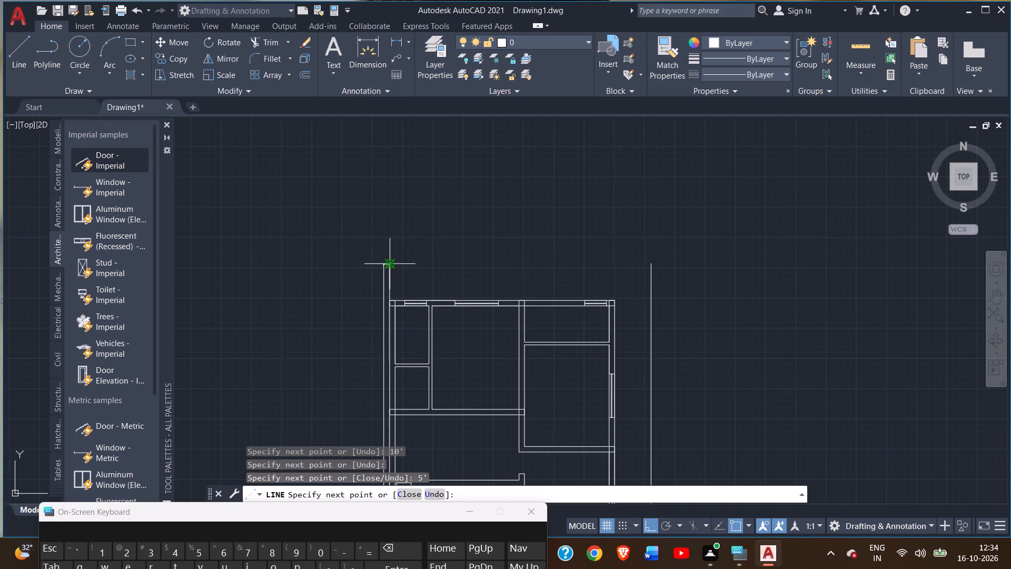
pyautogui.click(649, 262)
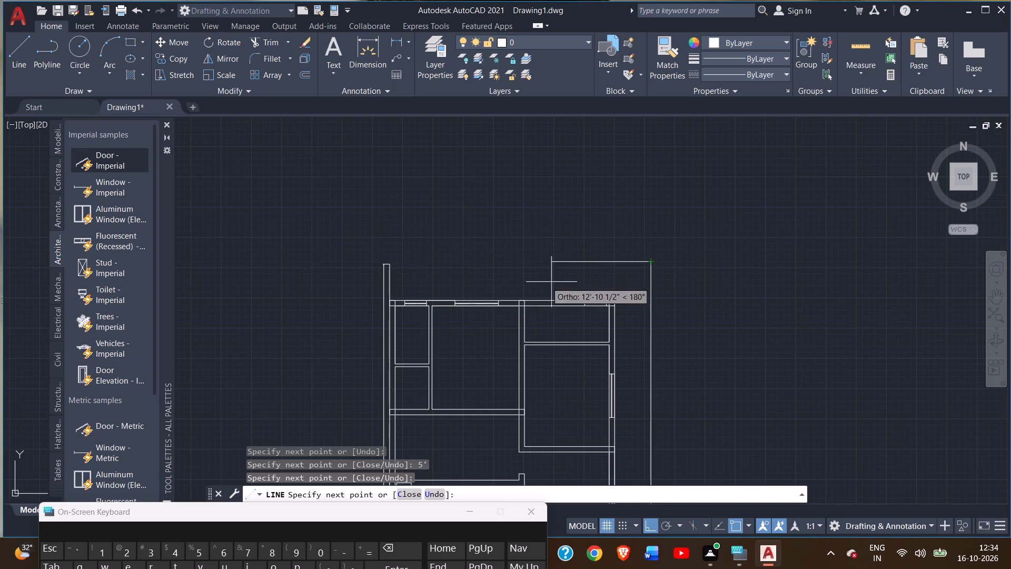
# Continue the line horizontally left until it aligns with the 5' line, and bring it down to that line's top end.
pyautogui.scroll(2, 387, 270)
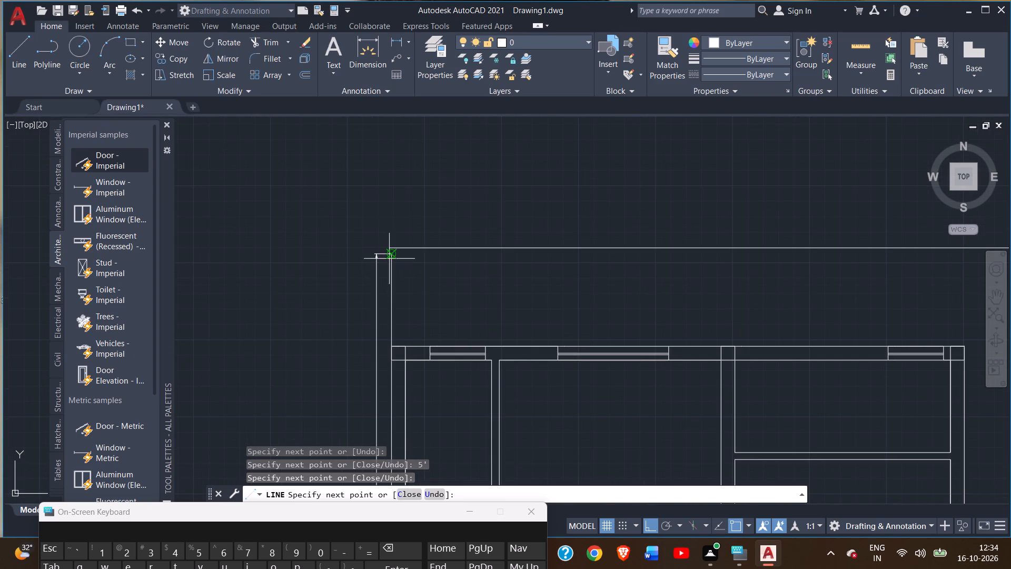
pyautogui.scroll(3, 389, 254)
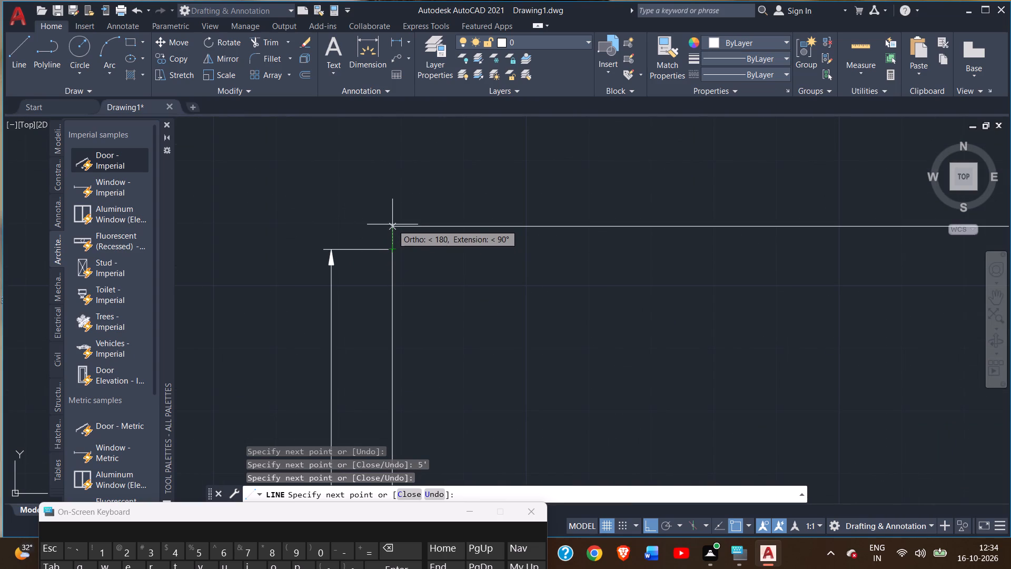
pyautogui.click(392, 226)
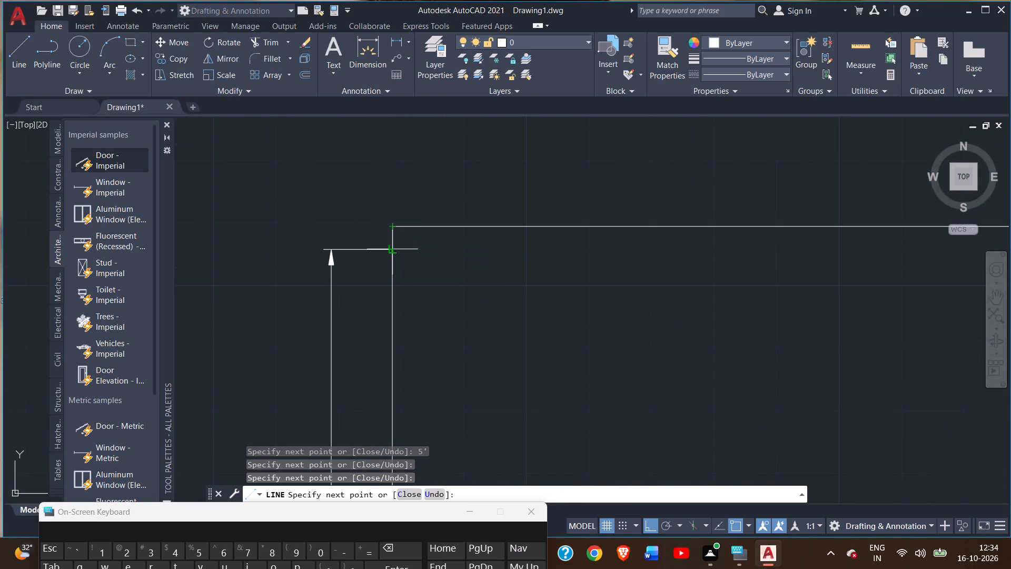
pyautogui.click(391, 252)
# Continue the line horizontally right from the top end of the 5' line to the right boundary line and end it.
pyautogui.scroll(-2, 523, 252)
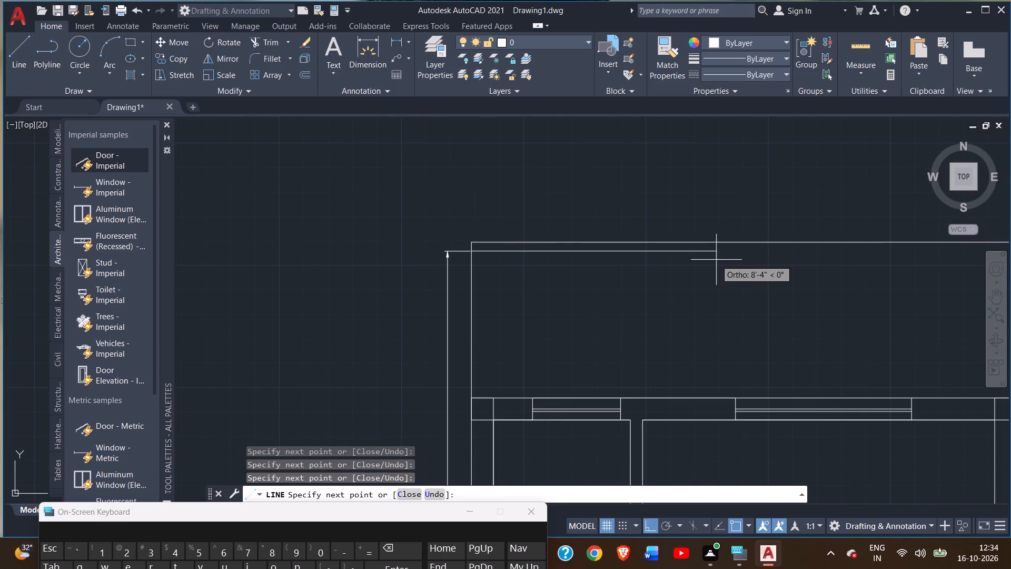
pyautogui.moveTo(716, 260); pyautogui.dragTo(321, 247, button='middle')
pyautogui.scroll(-2, 655, 253)
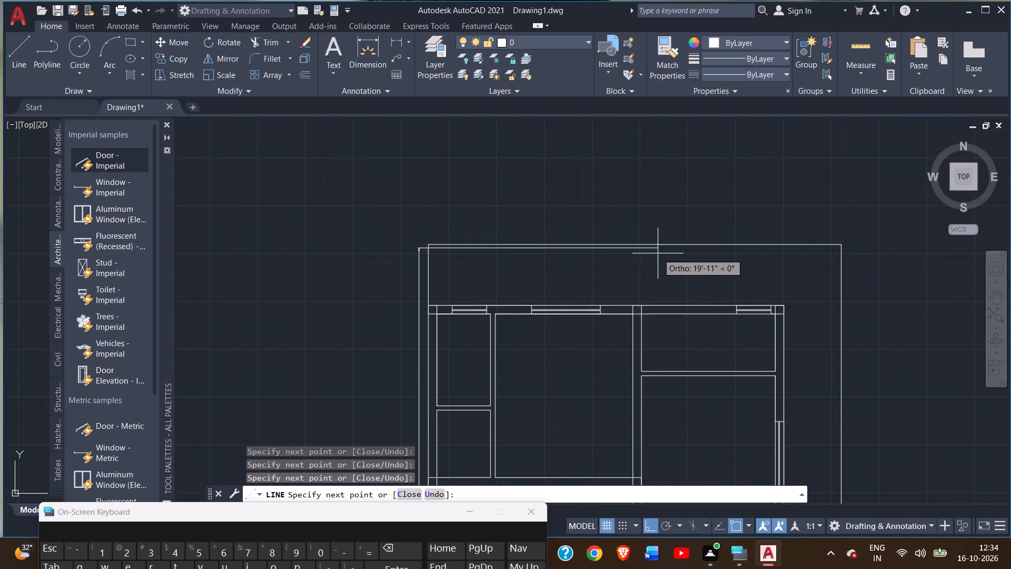
pyautogui.scroll(1, 730, 252)
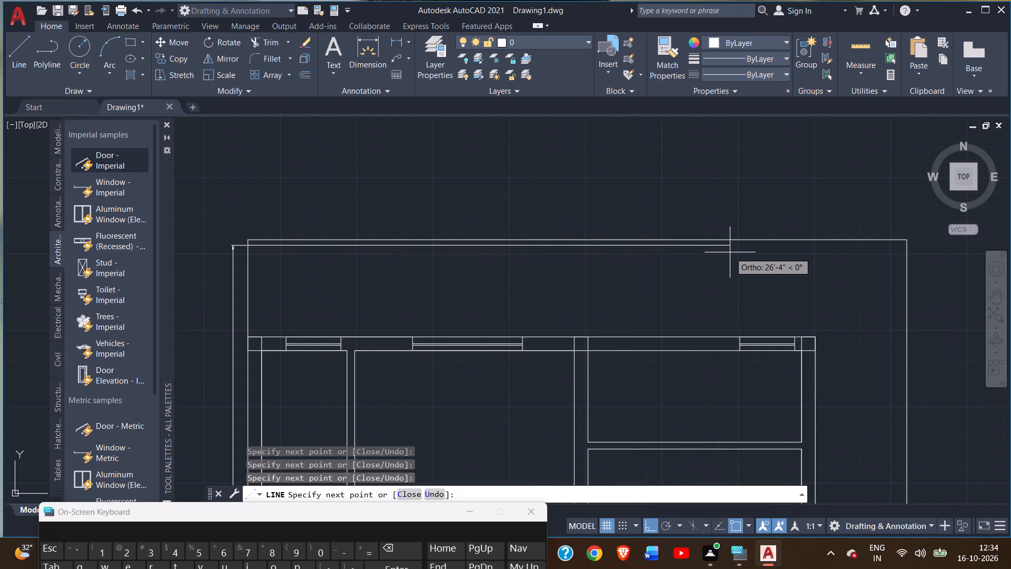
pyautogui.click(907, 246)
pyautogui.rightClick(907, 245)
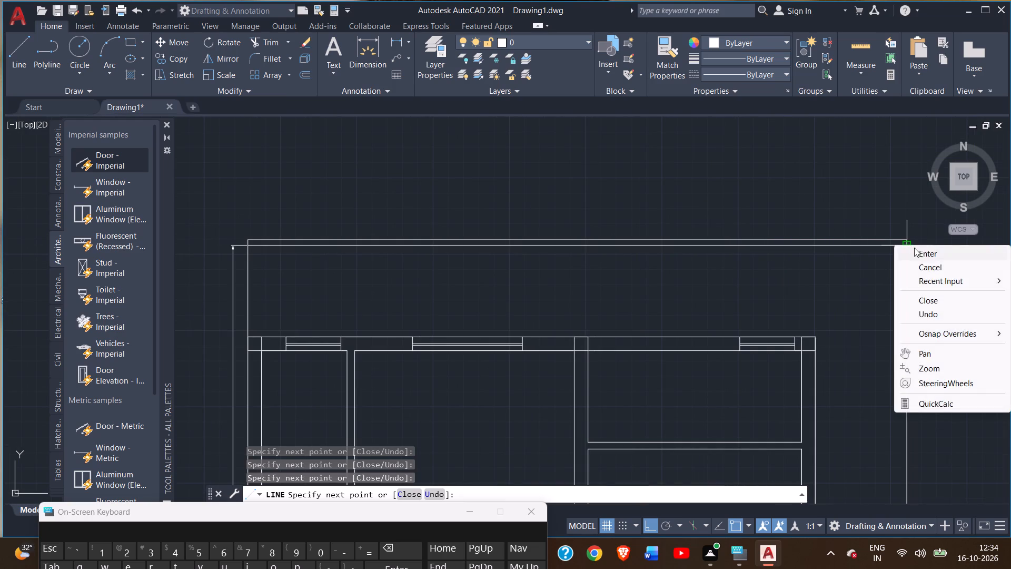
pyautogui.click(914, 248)
# Delete the vertical dimension placed outside the plan's left wall.
pyautogui.scroll(-2, 808, 299)
pyautogui.moveTo(808, 298); pyautogui.dragTo(767, 195, button='middle')
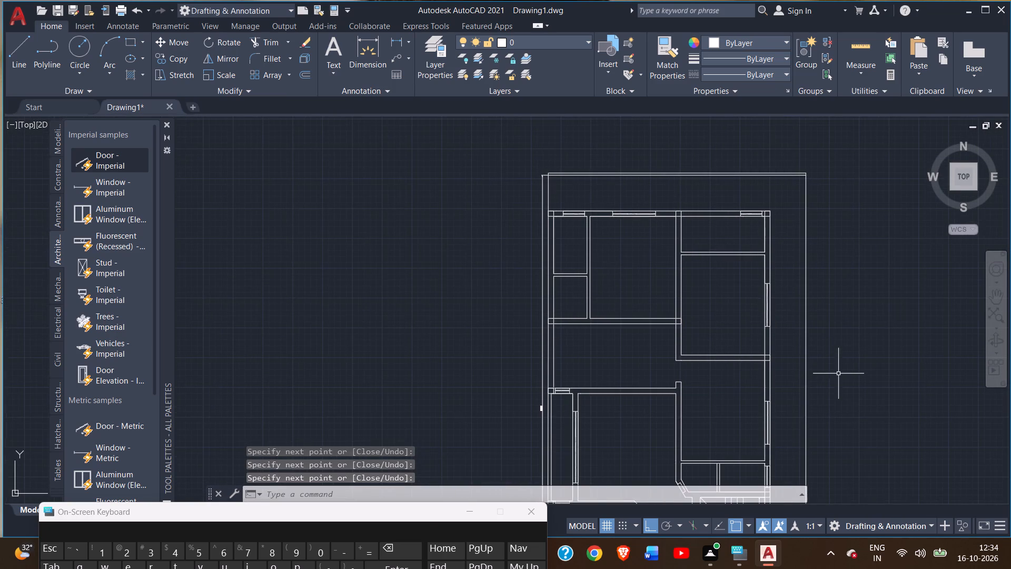
pyautogui.moveTo(840, 377); pyautogui.dragTo(825, 354, button='middle')
pyautogui.scroll(2, 511, 299)
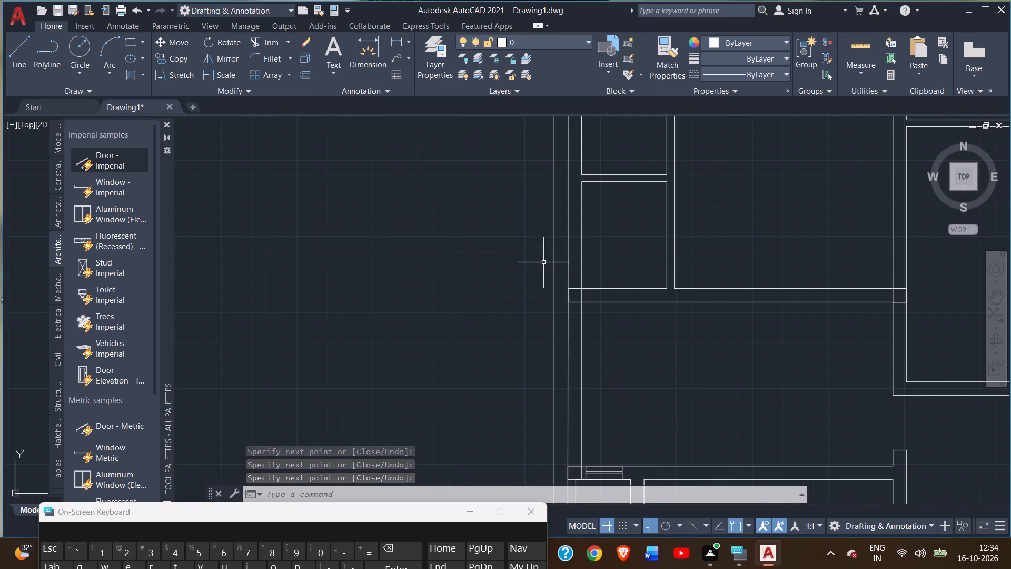
pyautogui.click(554, 261)
pyautogui.scroll(-1, 556, 336)
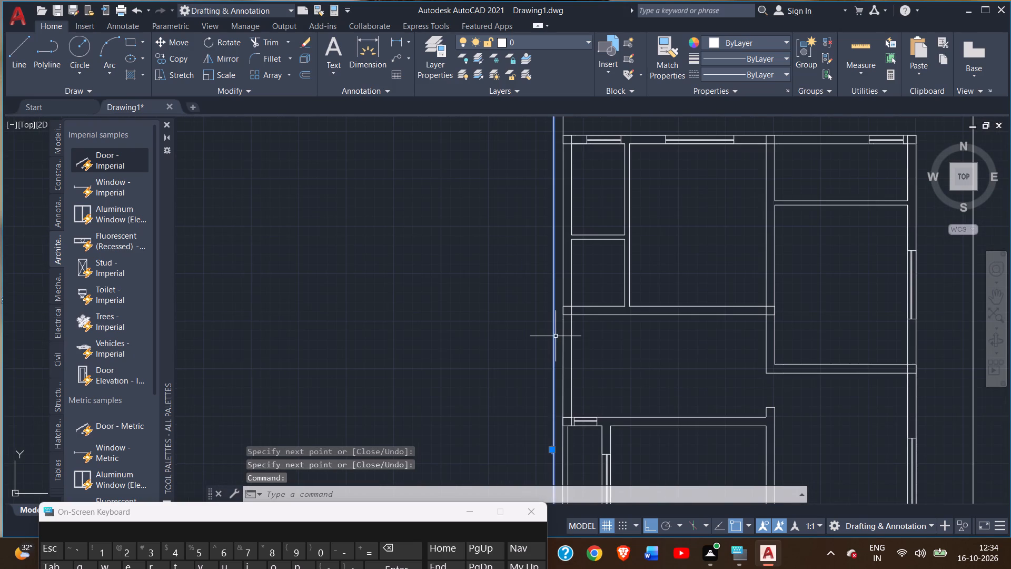
pyautogui.scroll(-2, 556, 336)
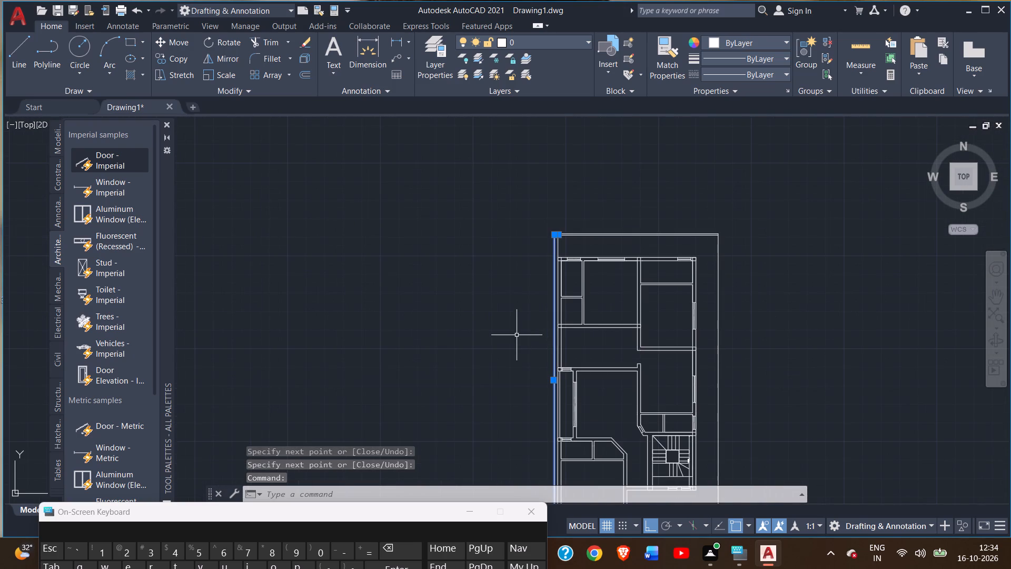
pyautogui.press('BackSpace')
pyautogui.press('Delete')
pyautogui.press('Delete')
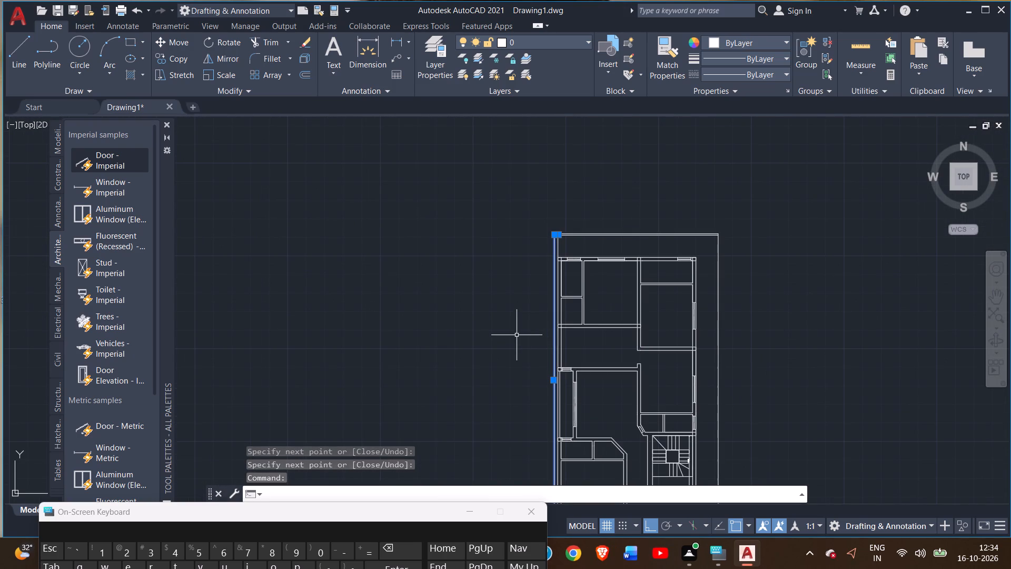
pyautogui.moveTo(447, 336); pyautogui.dragTo(452, 340, button='right')
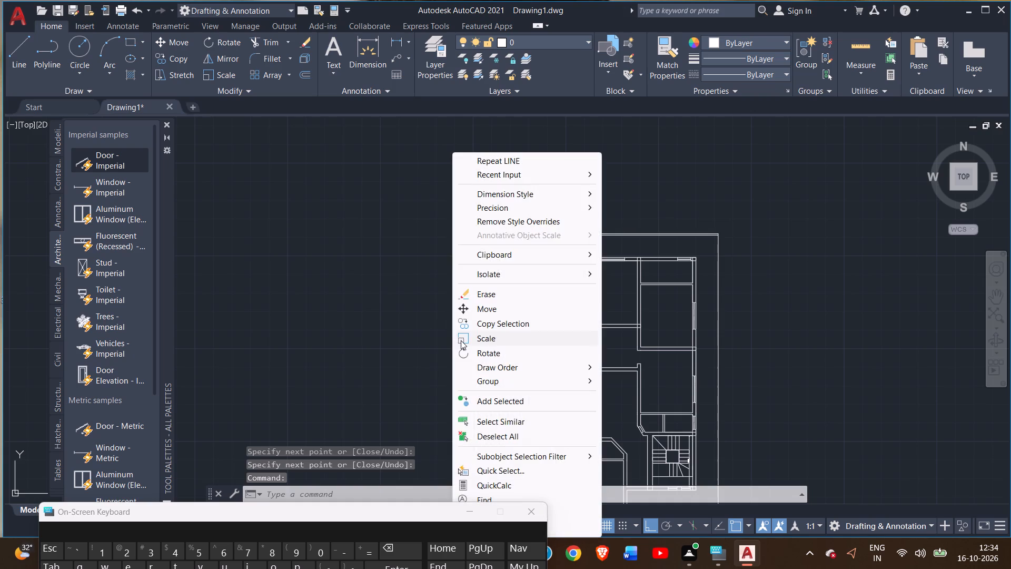
pyautogui.click(354, 376)
pyautogui.click(512, 338)
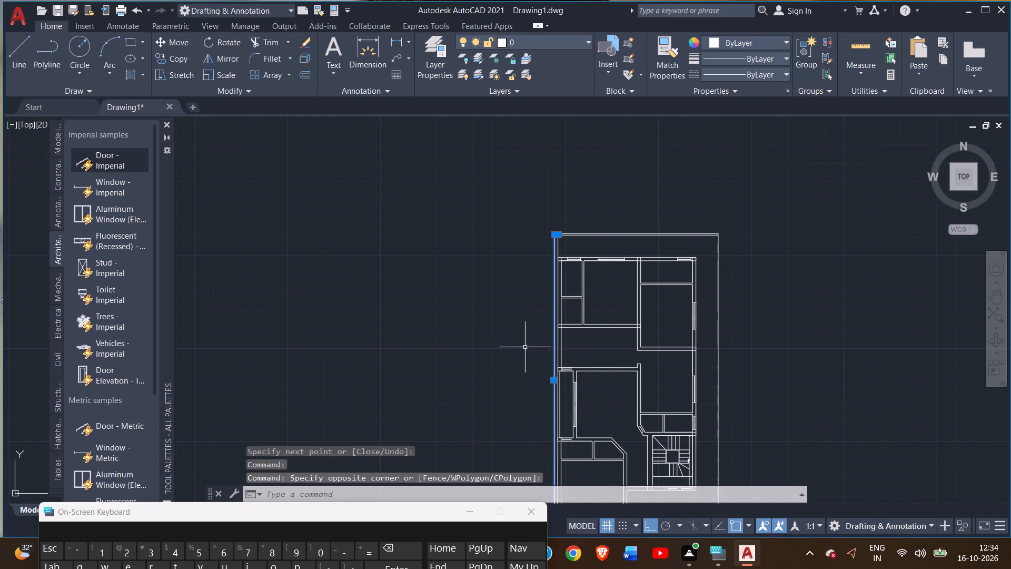
pyautogui.scroll(2, 526, 348)
pyautogui.click(480, 391)
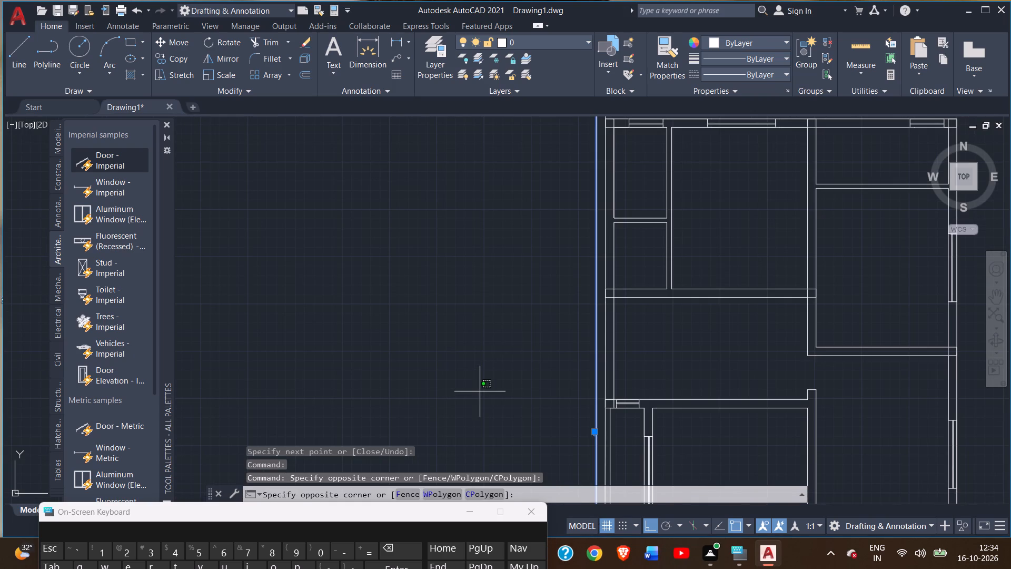
pyautogui.press('Delete')
# Offset the right boundary line 9" outward, away from the plan.
pyautogui.scroll(-2, 491, 391)
pyautogui.moveTo(488, 374); pyautogui.dragTo(487, 373, button='middle')
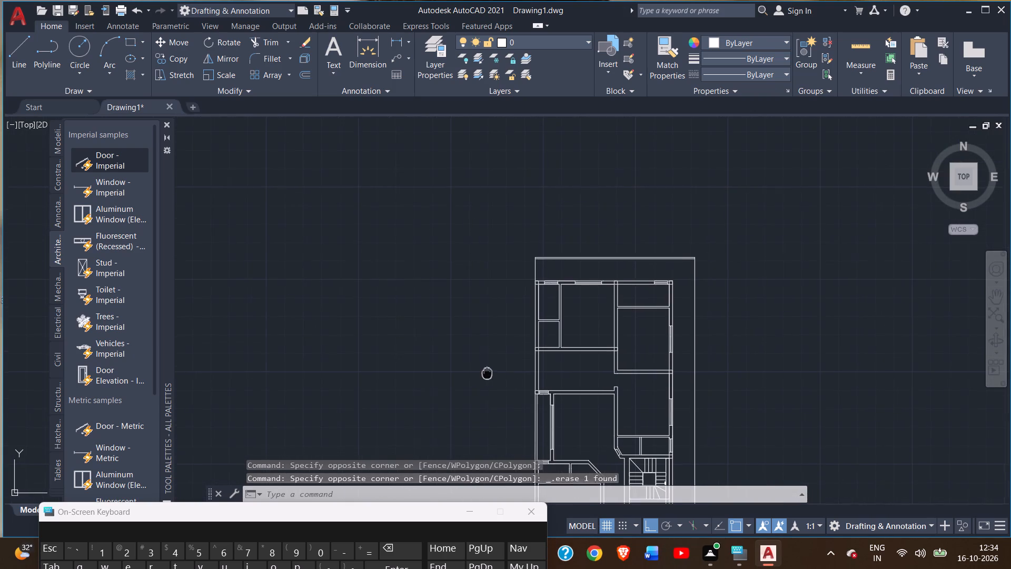
pyautogui.moveTo(487, 373); pyautogui.dragTo(468, 295, button='middle')
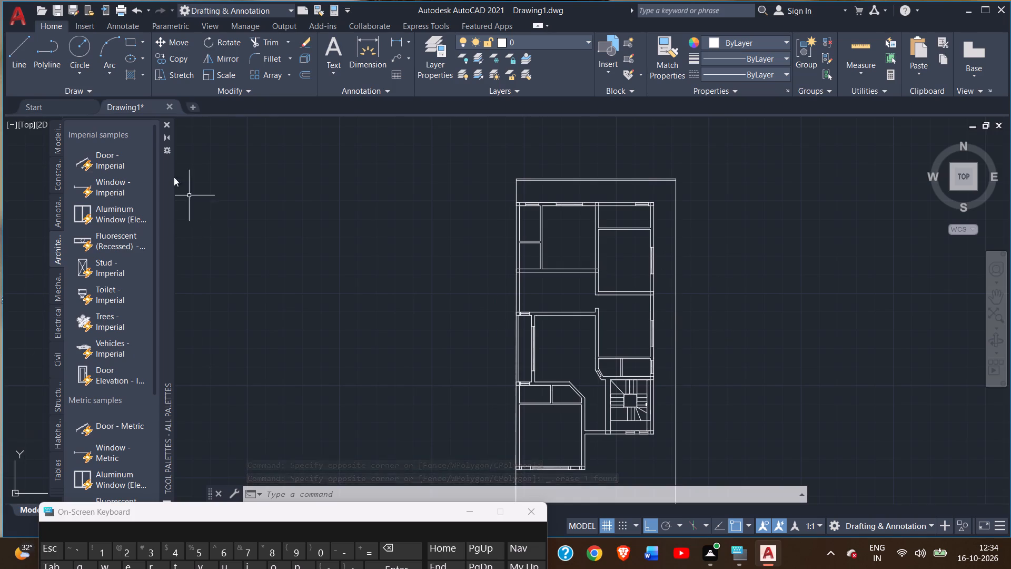
pyautogui.click(675, 285)
pyautogui.write('off')
pyautogui.press('Return')
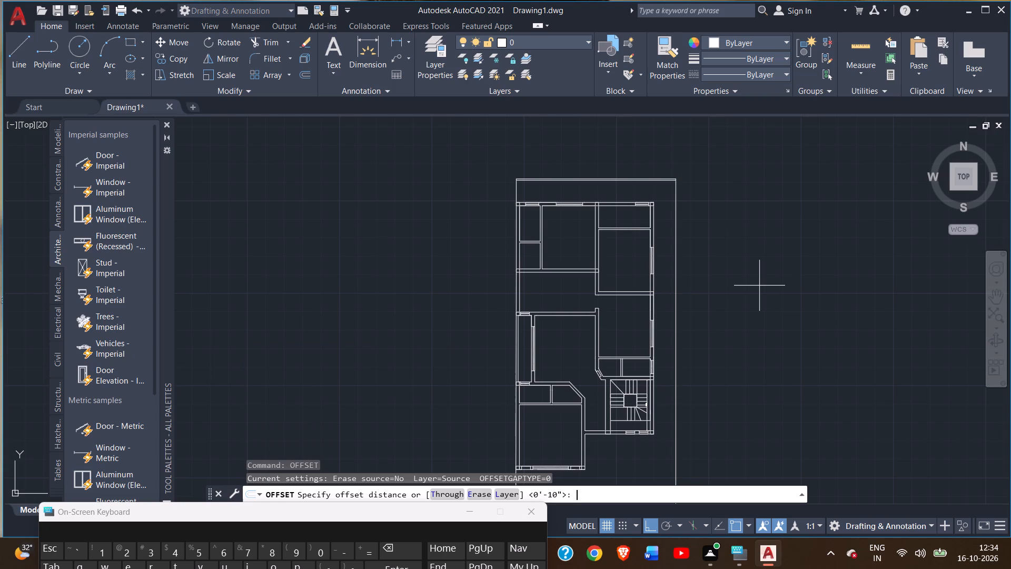
pyautogui.scroll(1, 690, 288)
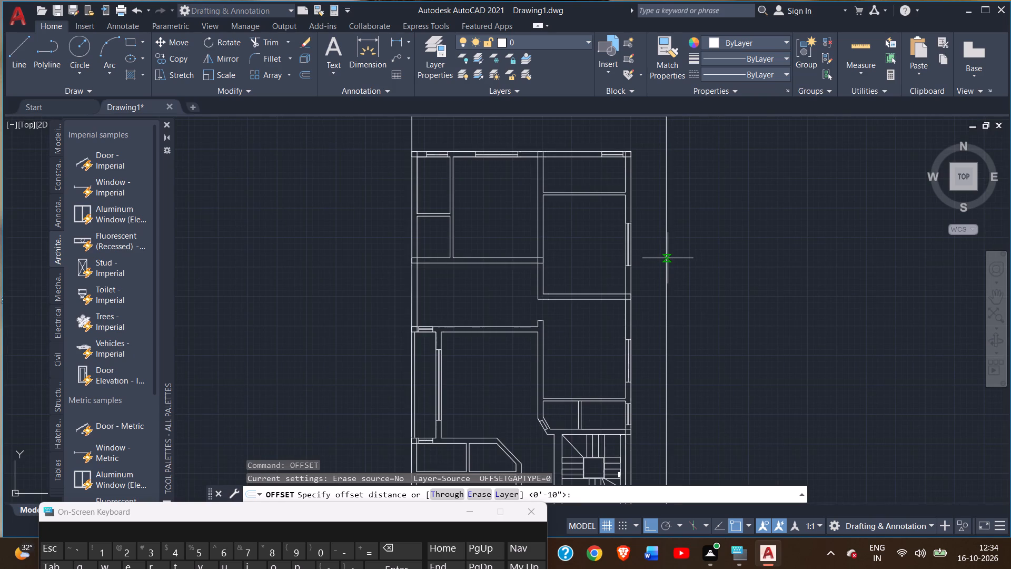
pyautogui.press('9')
pyautogui.hotkey('shift', '"')
pyautogui.press('Return')
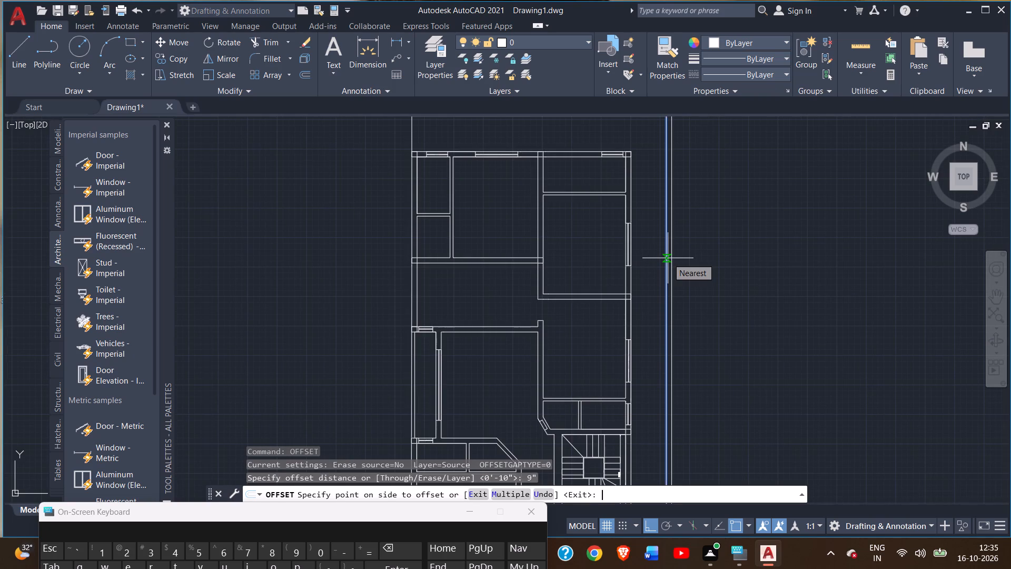
pyautogui.click(707, 207)
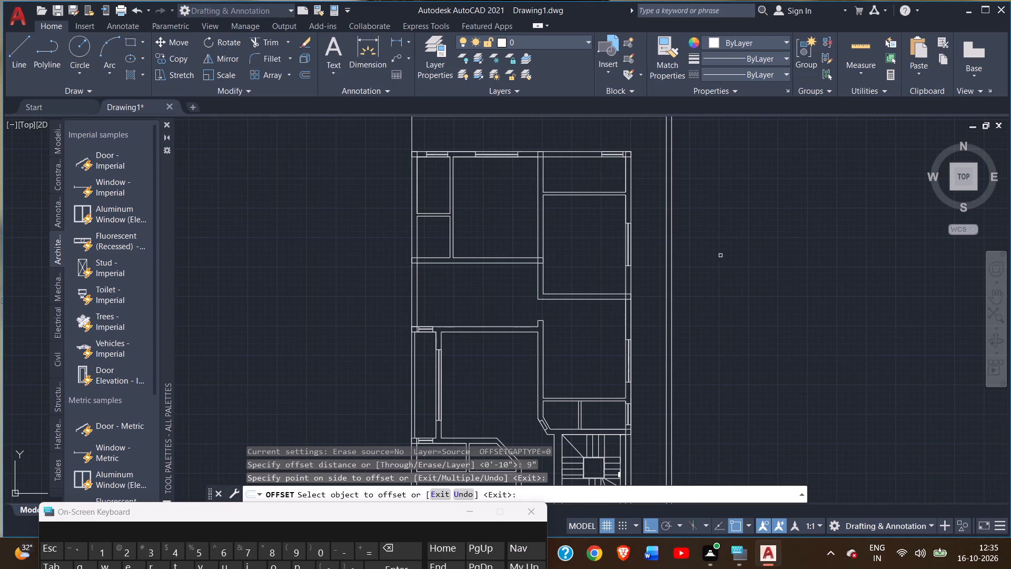
# Offset the lower of the two top boundary lines 9" upward, away from the plan.
pyautogui.scroll(-2, 720, 267)
pyautogui.scroll(5, 665, 209)
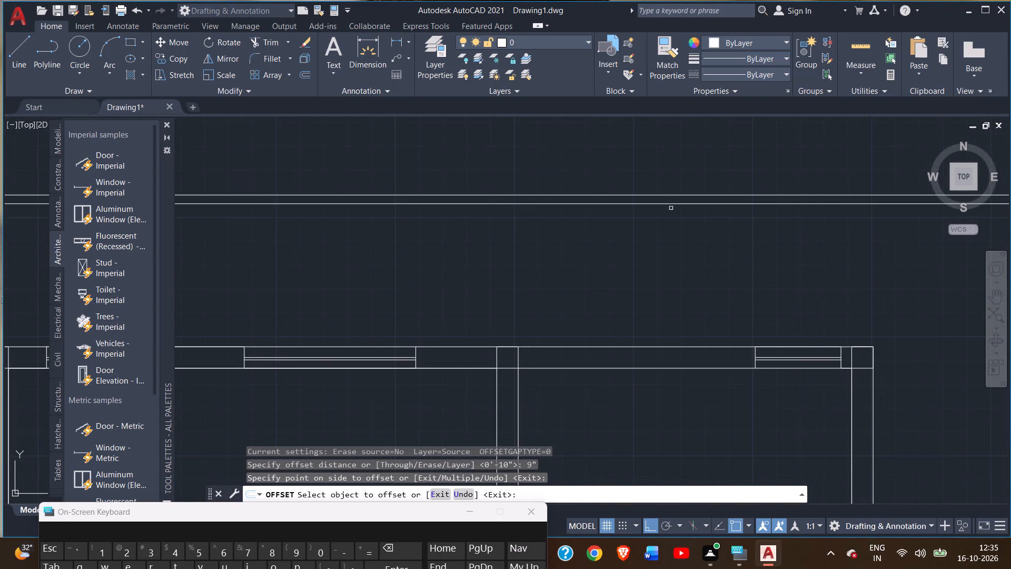
pyautogui.click(688, 202)
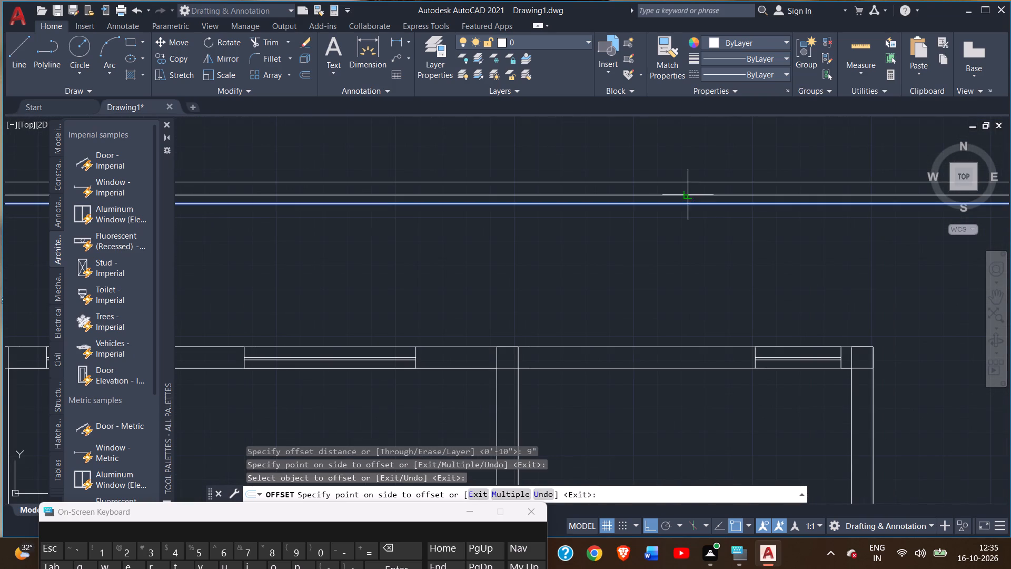
pyautogui.click(692, 187)
pyautogui.scroll(-2, 706, 307)
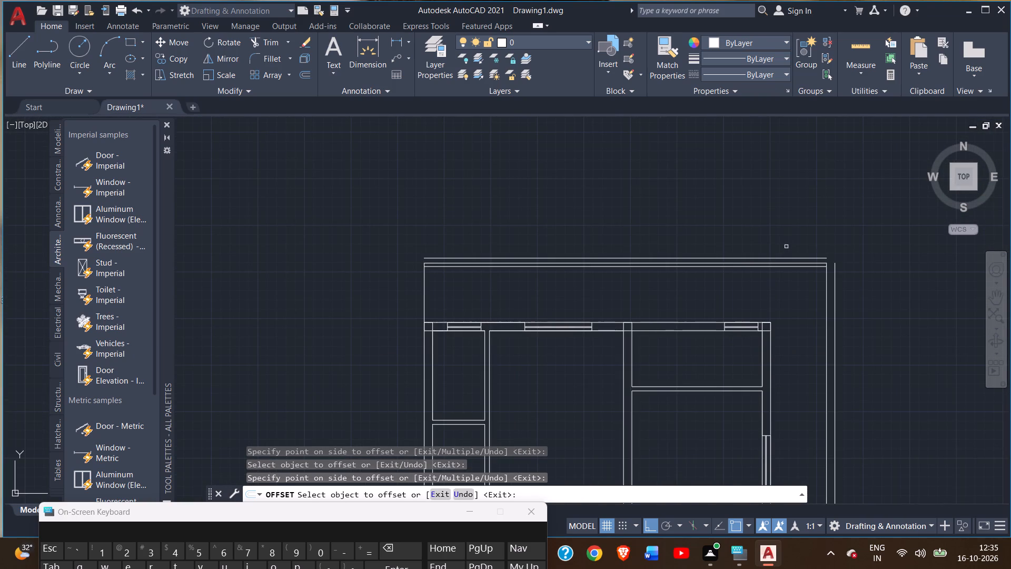
pyautogui.rightClick(788, 236)
pyautogui.click(811, 239)
# Trim away the redundant middle line between the two 9" apart top boundary lines.
pyautogui.scroll(2, 683, 273)
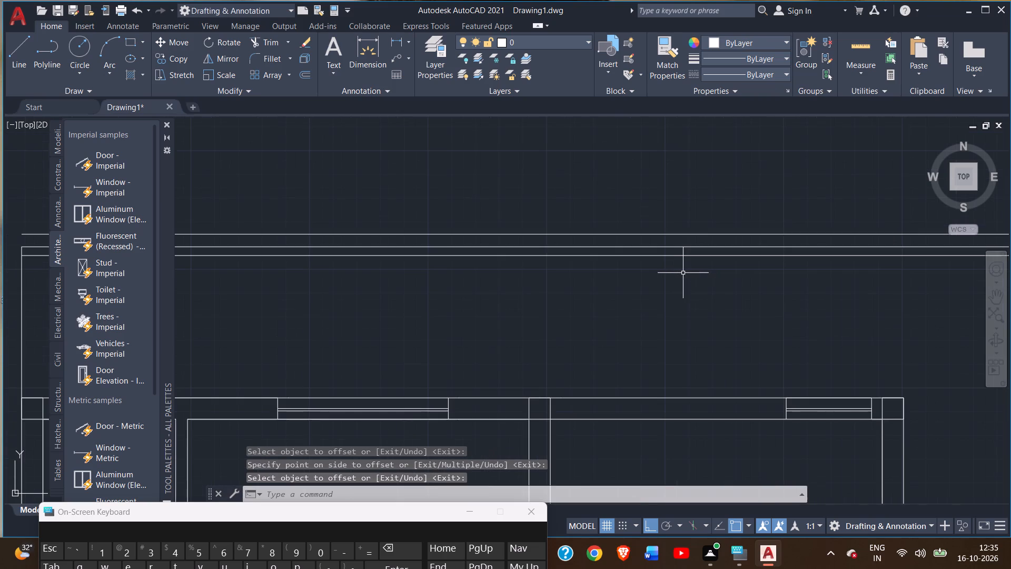
pyautogui.click(274, 44)
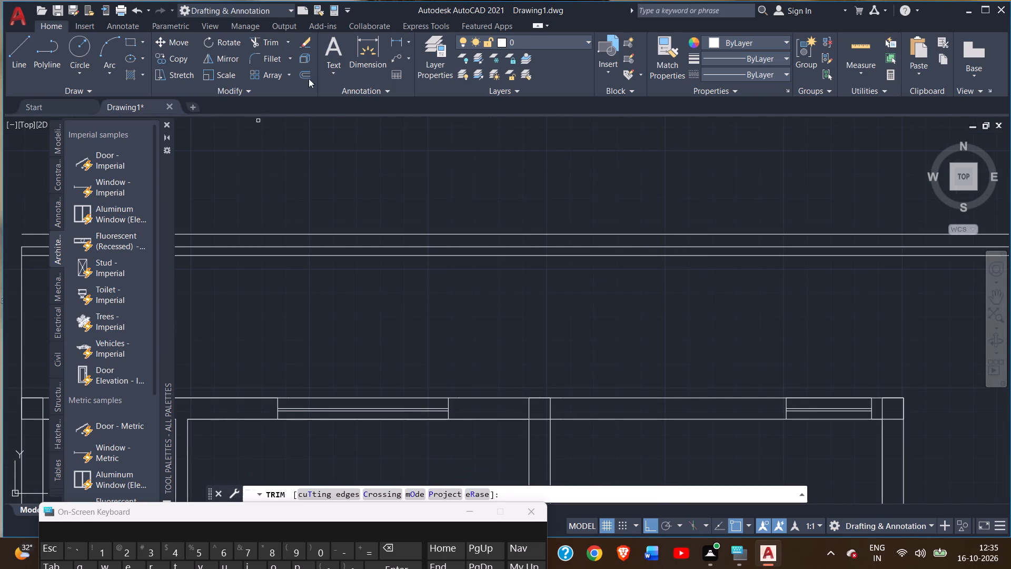
pyautogui.click(371, 248)
# Draw a short vertical line joining the left ends of the two top boundary lines.
pyautogui.scroll(-2, 507, 330)
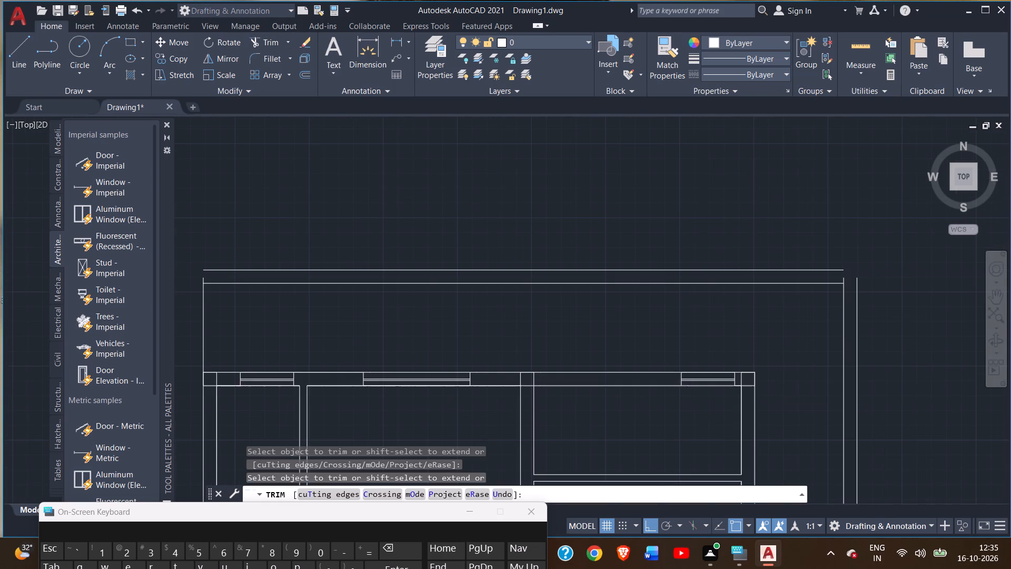
pyautogui.click(22, 56)
pyautogui.scroll(3, 294, 312)
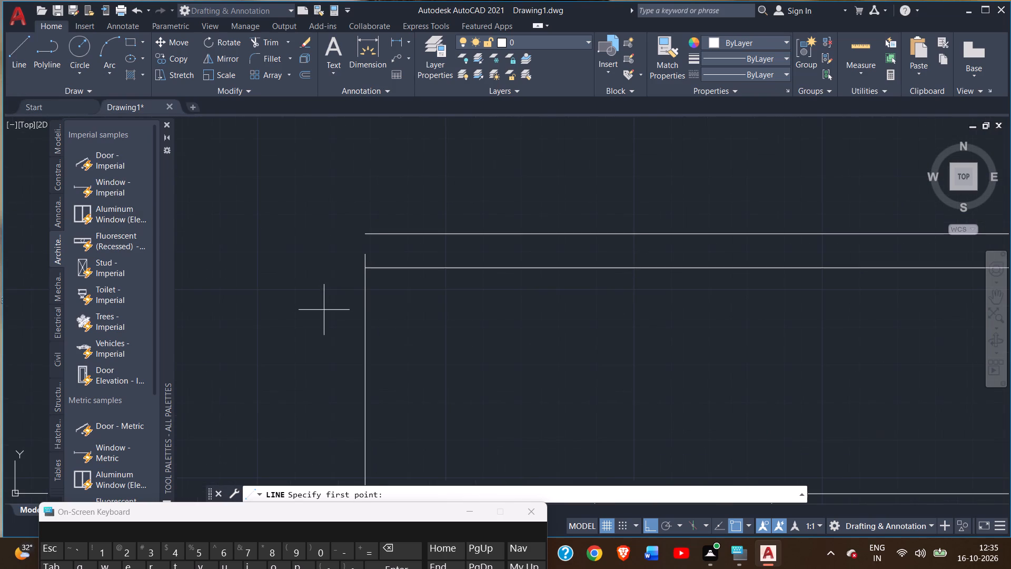
pyautogui.click(363, 267)
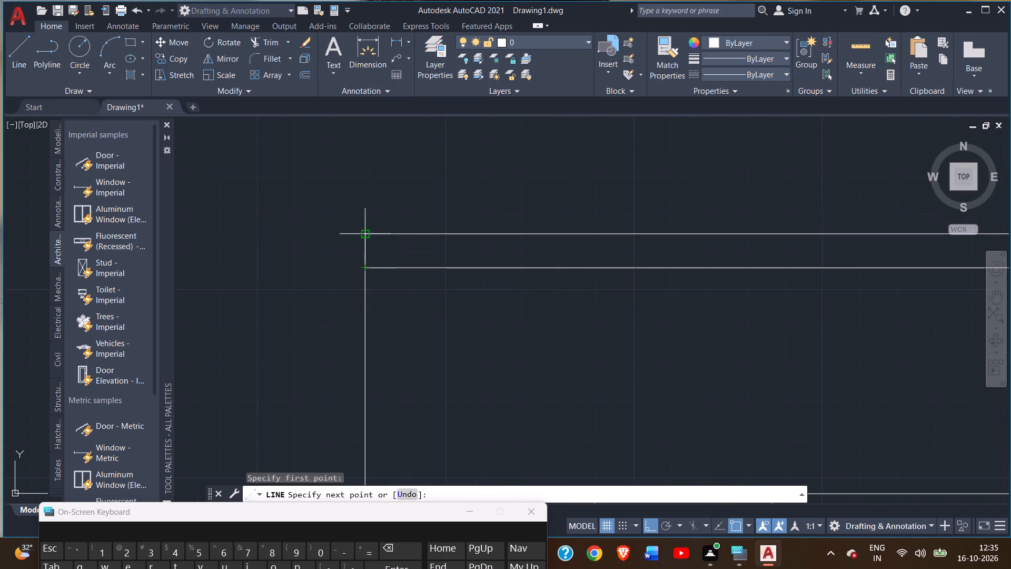
pyautogui.click(362, 233)
pyautogui.rightClick(360, 220)
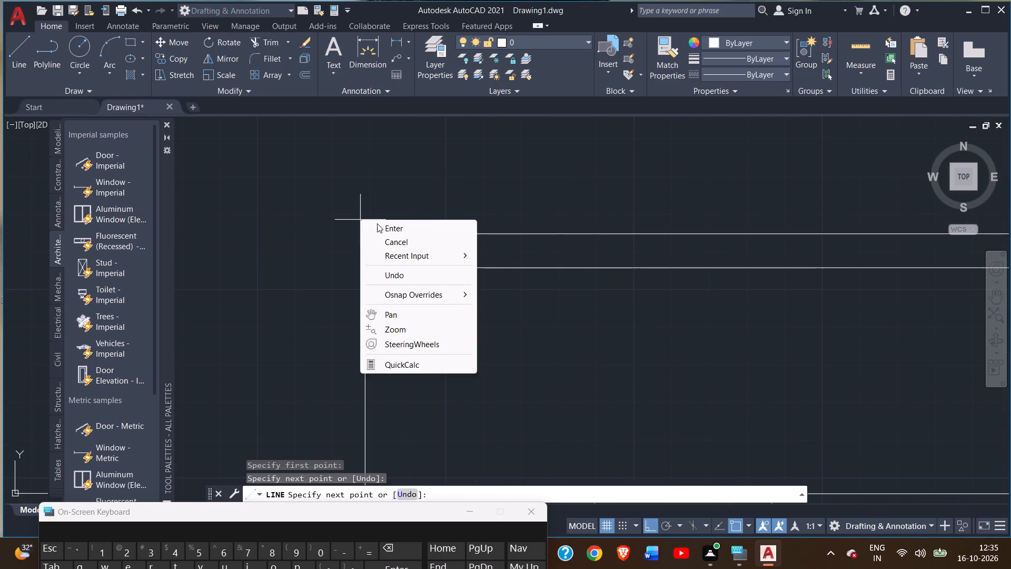
pyautogui.click(377, 223)
pyautogui.scroll(-3, 492, 315)
pyautogui.moveTo(485, 319); pyautogui.dragTo(259, 283, button='middle')
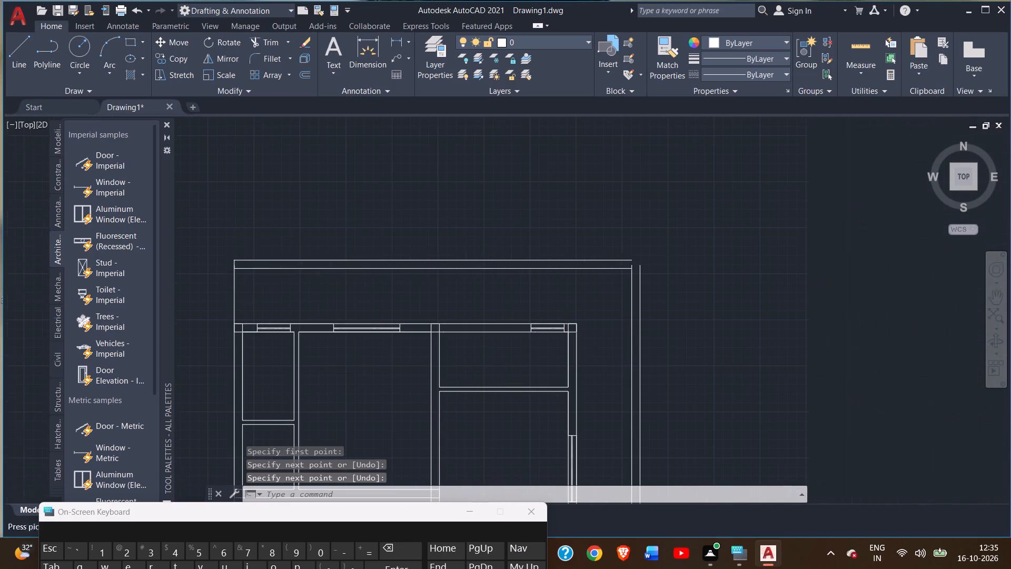
# Draw a line extending the outer top boundary line 9" and down to the outer right line, closing the wall's top-right outer corner.
pyautogui.click(11, 46)
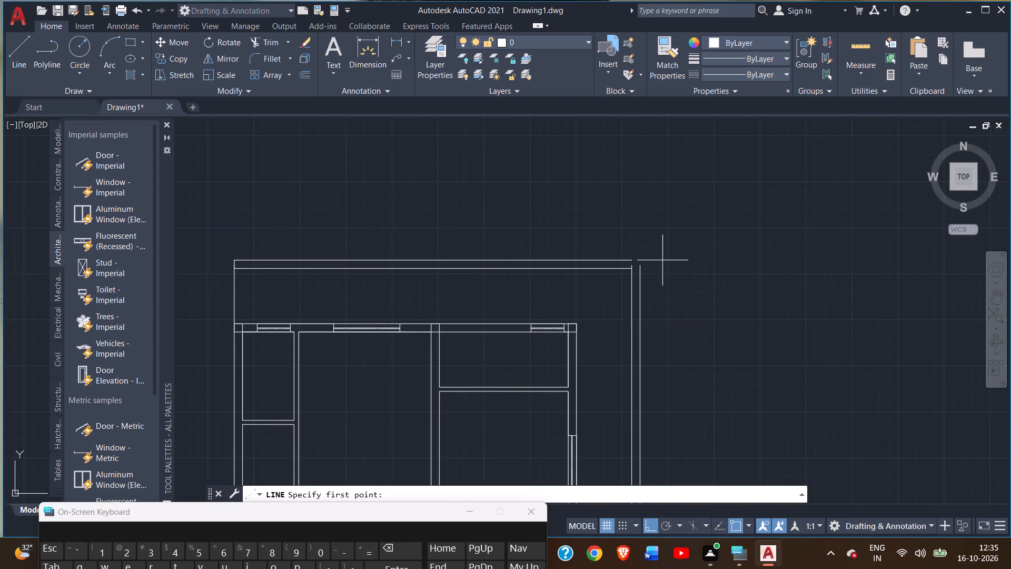
pyautogui.scroll(3, 653, 257)
pyautogui.click(562, 267)
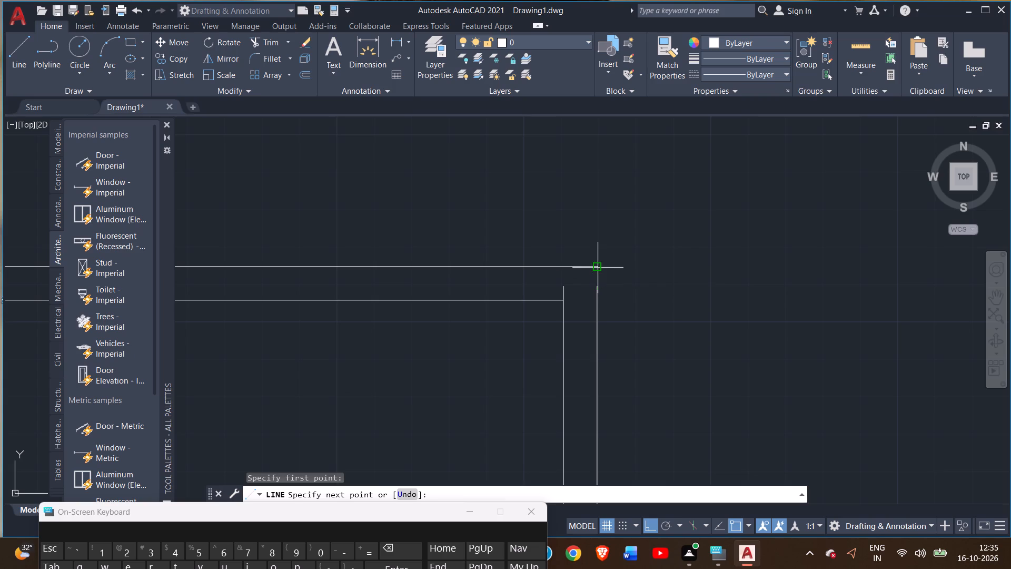
pyautogui.click(598, 268)
pyautogui.click(600, 285)
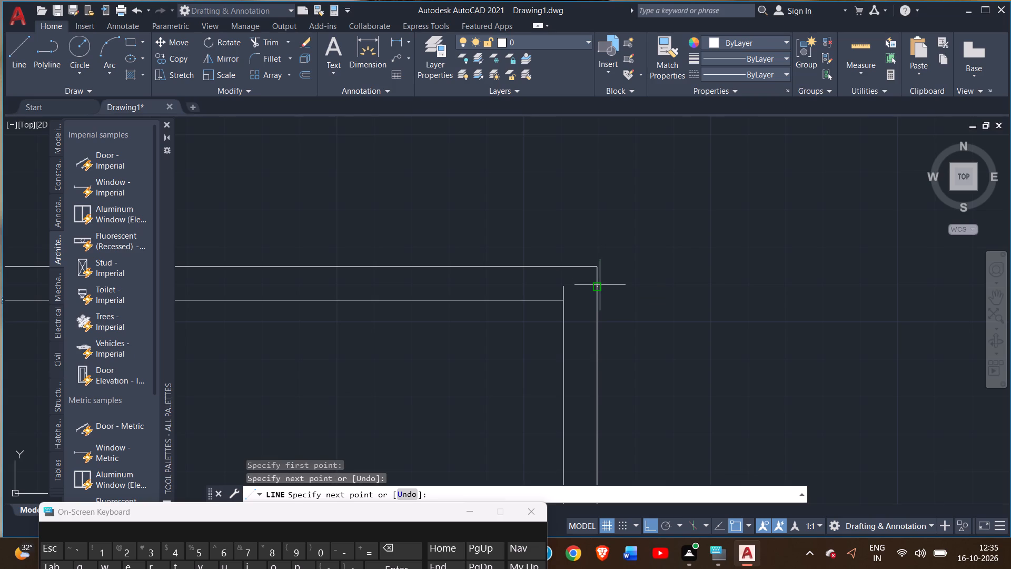
pyautogui.rightClick(600, 282)
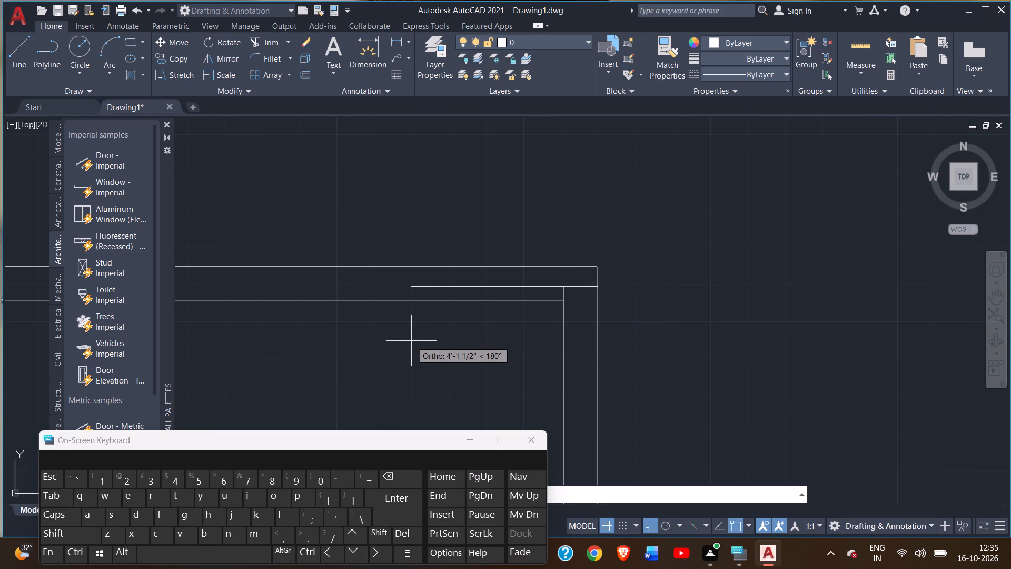
pyautogui.rightClick(430, 327)
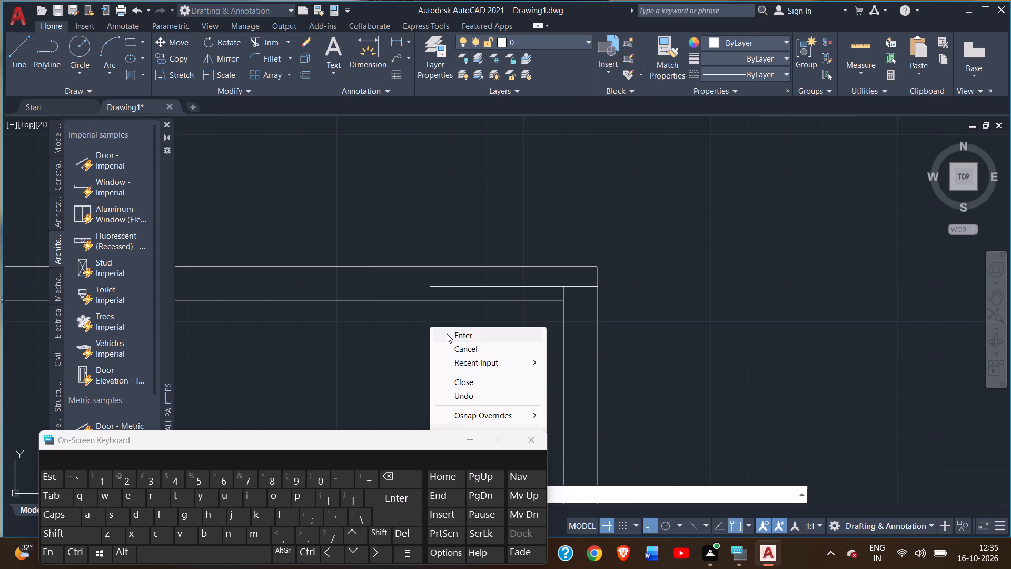
pyautogui.click(447, 333)
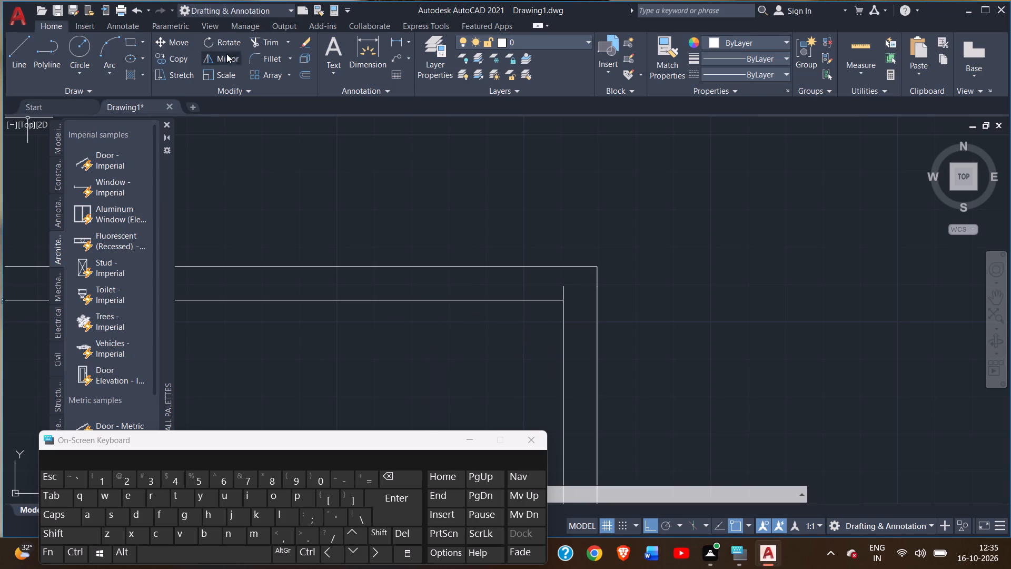
# Trim the stub of the inner right boundary line that projects above the inner top boundary line.
pyautogui.click(254, 45)
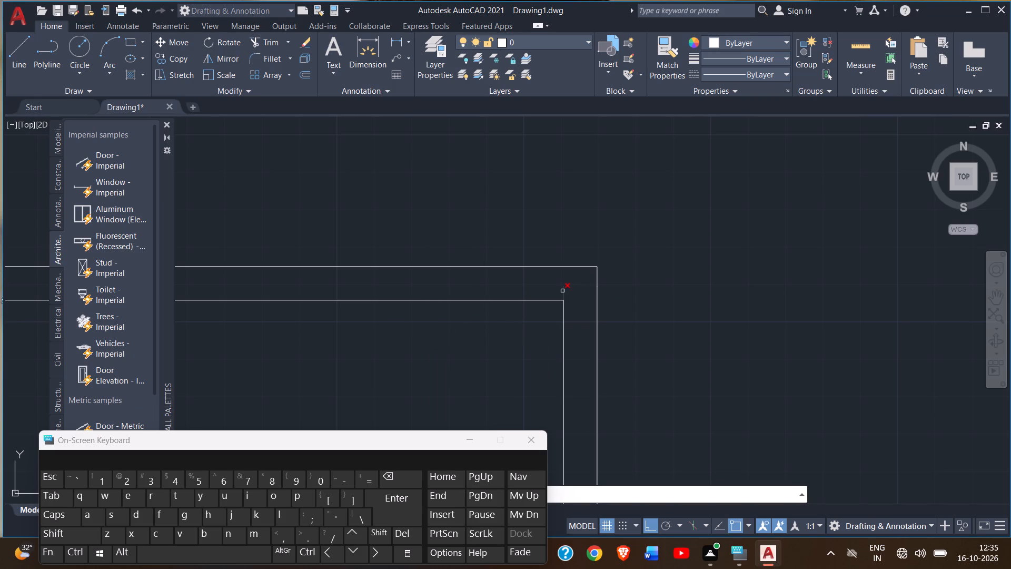
pyautogui.doubleClick(562, 291)
pyautogui.scroll(-3, 510, 364)
pyautogui.moveTo(605, 309); pyautogui.dragTo(702, 239, button='middle')
pyautogui.rightClick(697, 248)
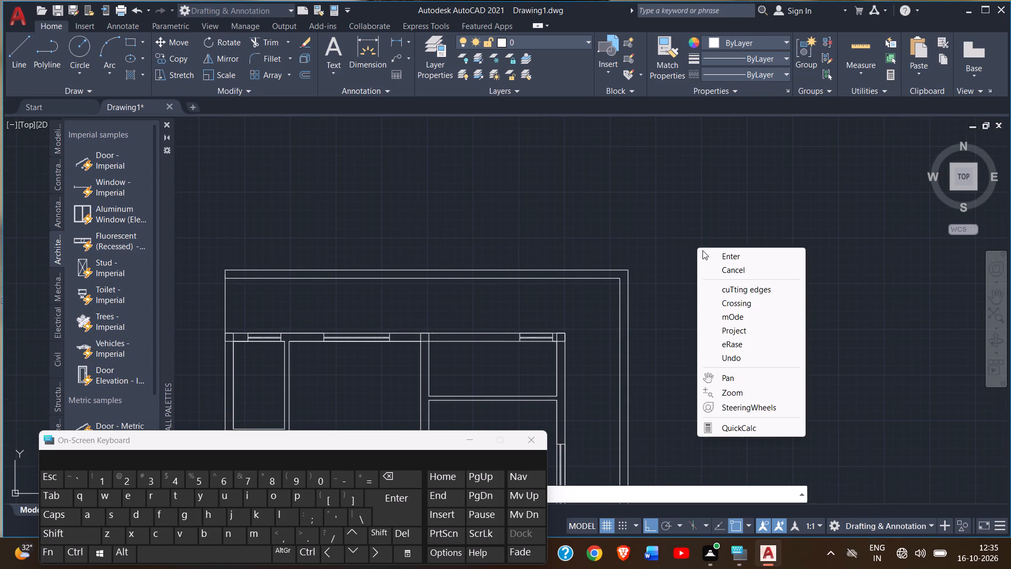
pyautogui.click(706, 252)
# Offset the left boundary line between the top wall and the house 4" inward, toward the right.
pyautogui.moveTo(618, 360); pyautogui.dragTo(622, 325, button='middle')
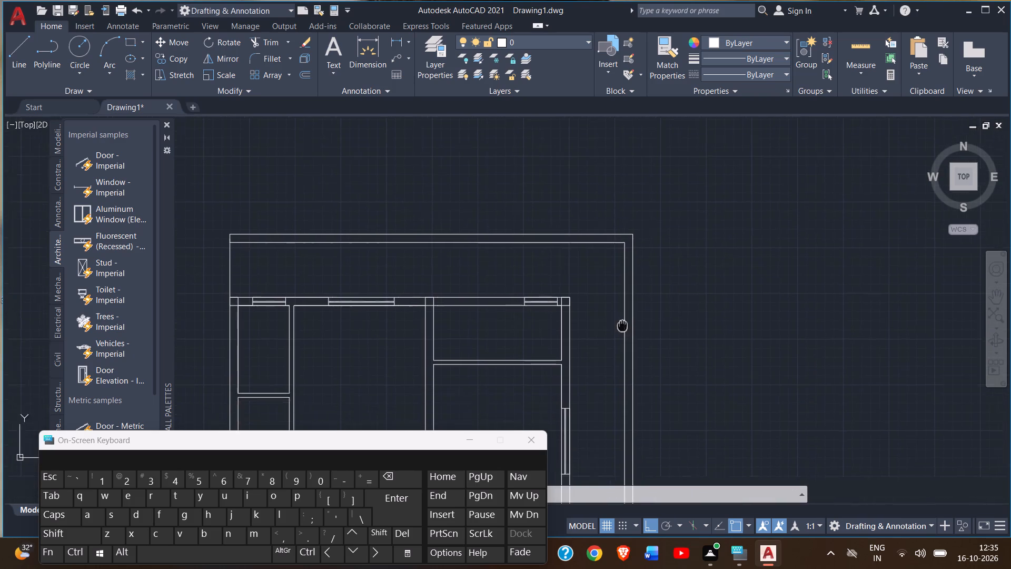
pyautogui.moveTo(622, 325); pyautogui.dragTo(661, 269, button='middle')
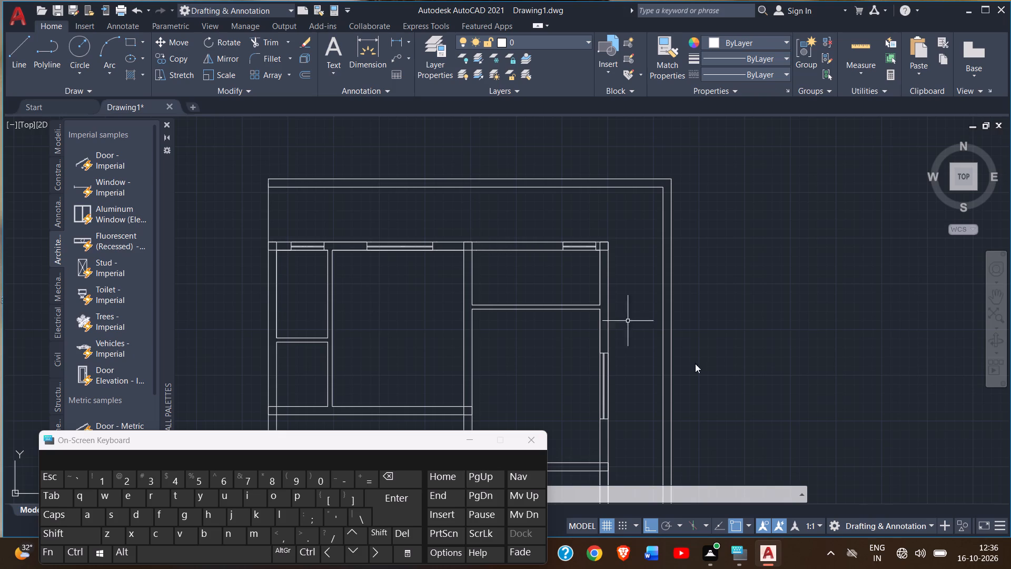
pyautogui.click(269, 210)
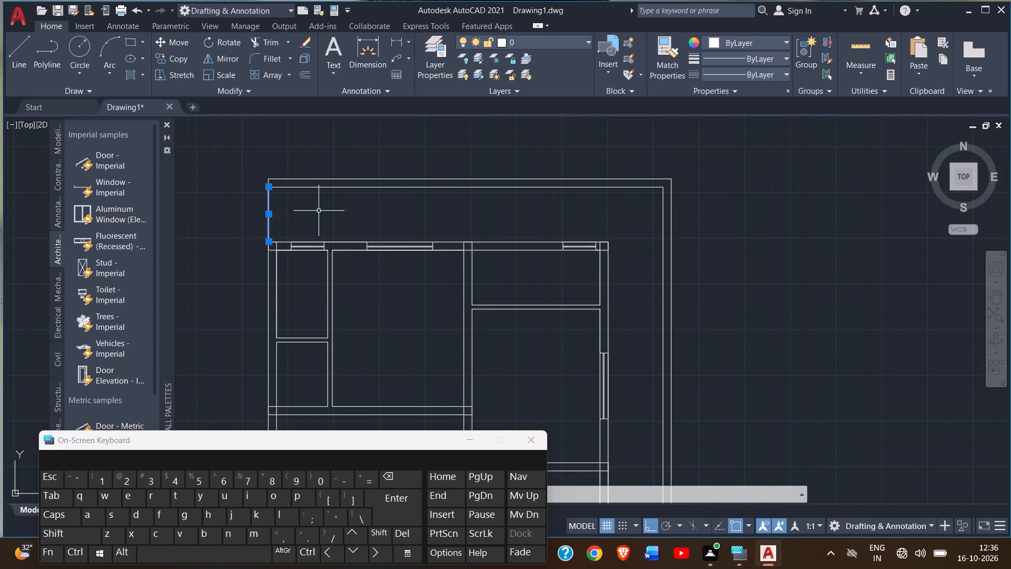
pyautogui.write('off')
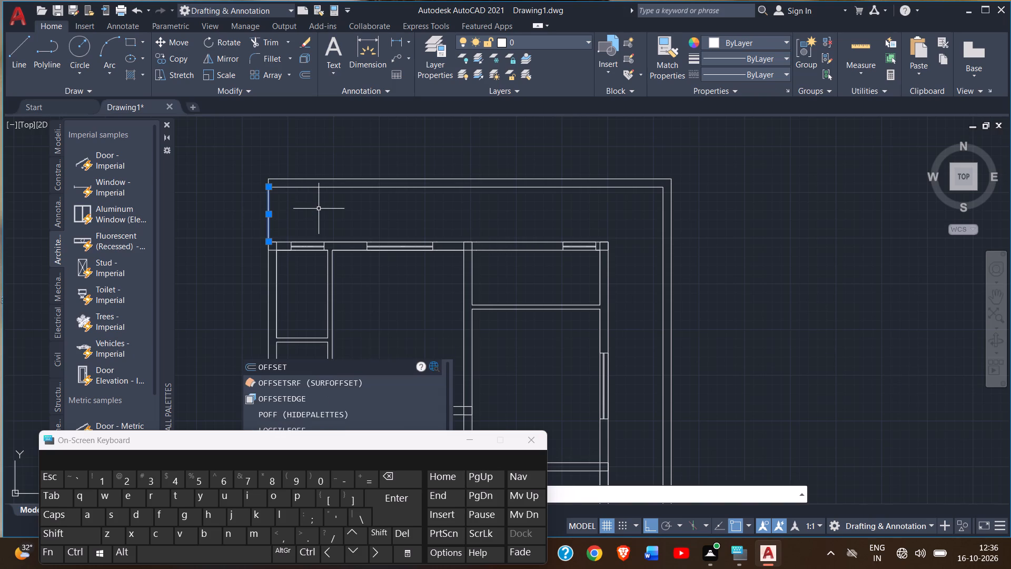
pyautogui.press('Return')
pyautogui.press('4')
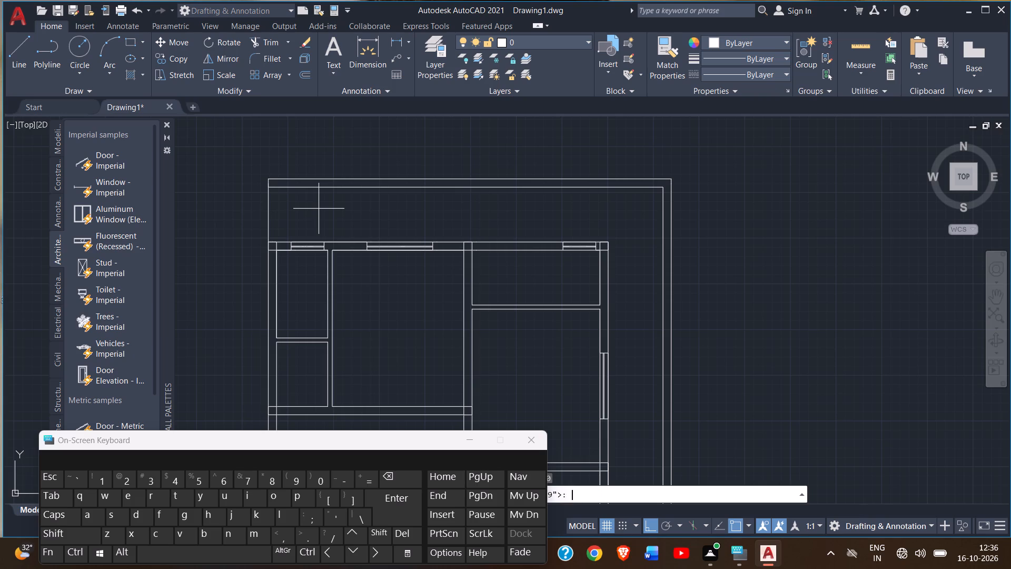
pyautogui.hotkey('shift', '"')
pyautogui.press('Return')
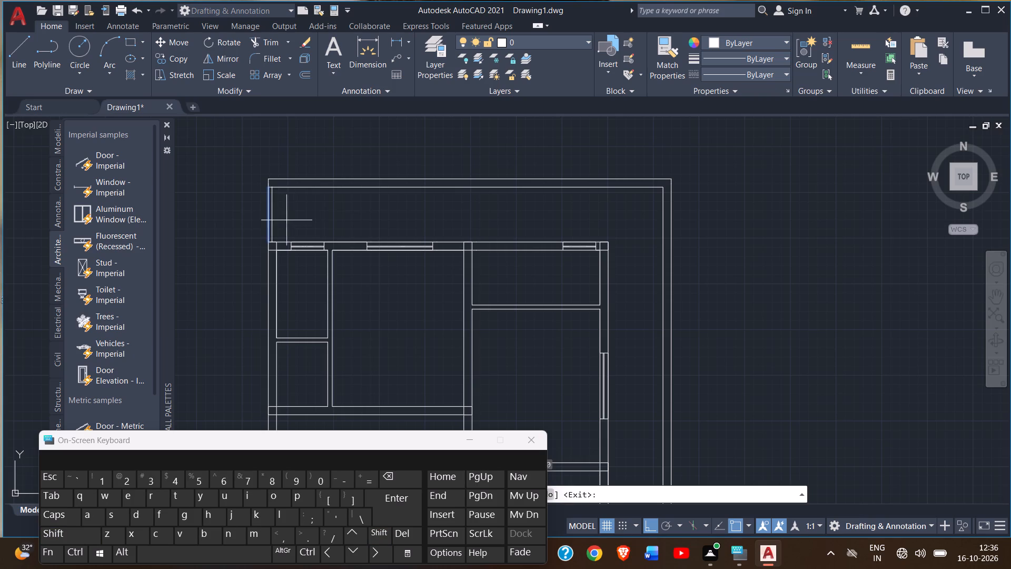
pyautogui.scroll(3, 260, 221)
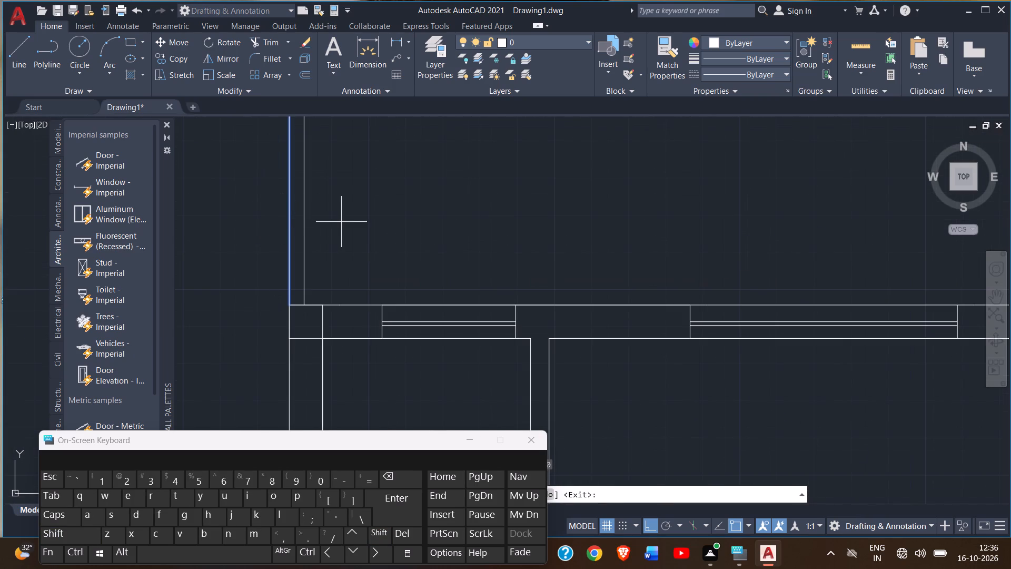
pyautogui.click(341, 222)
# Trim the short piece of the inner top boundary line lying between the two left boundary lines.
pyautogui.scroll(-3, 341, 222)
pyautogui.scroll(2, 322, 188)
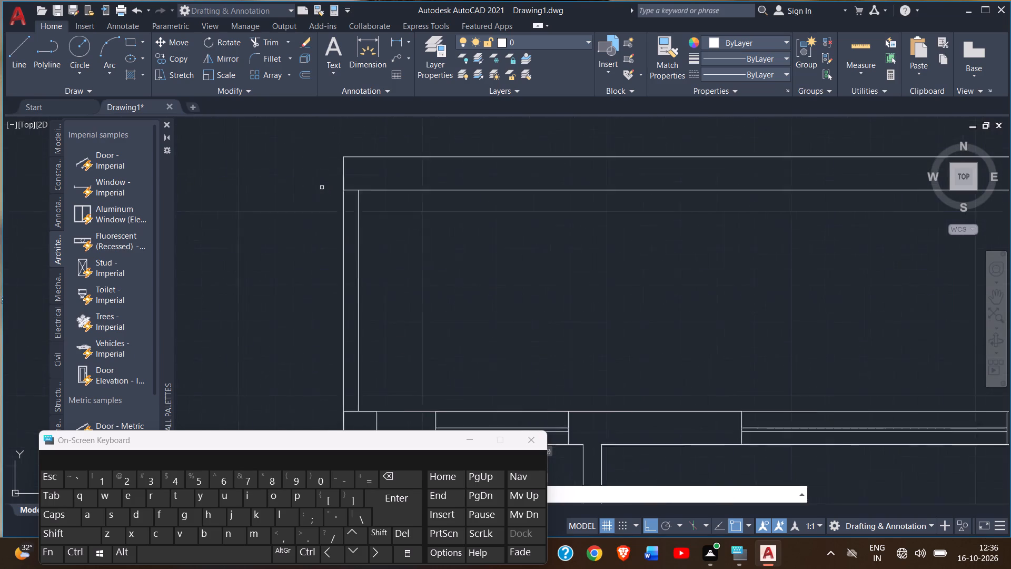
pyautogui.scroll(2, 322, 188)
pyautogui.click(249, 41)
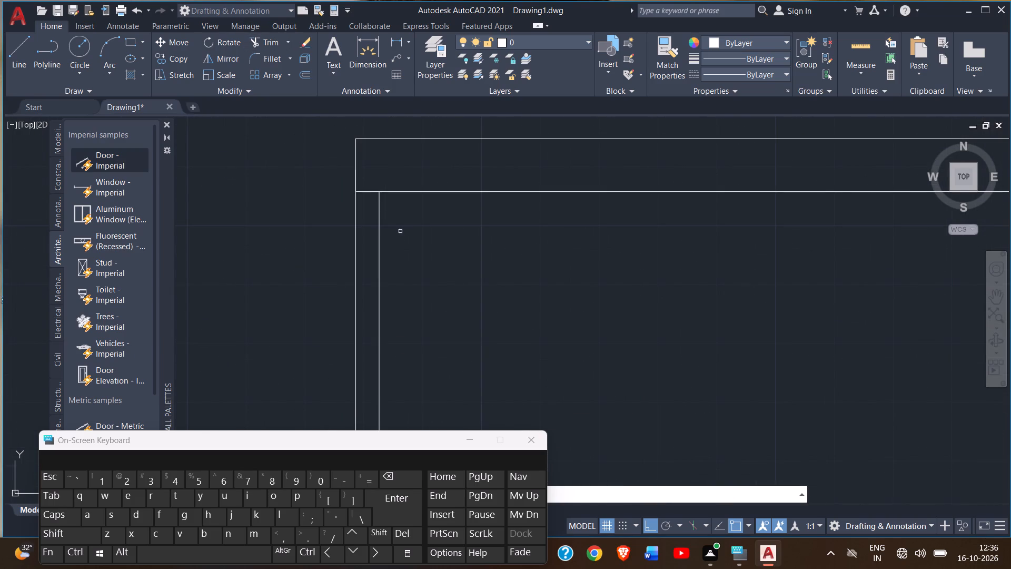
pyautogui.click(368, 192)
pyautogui.scroll(-1, 432, 239)
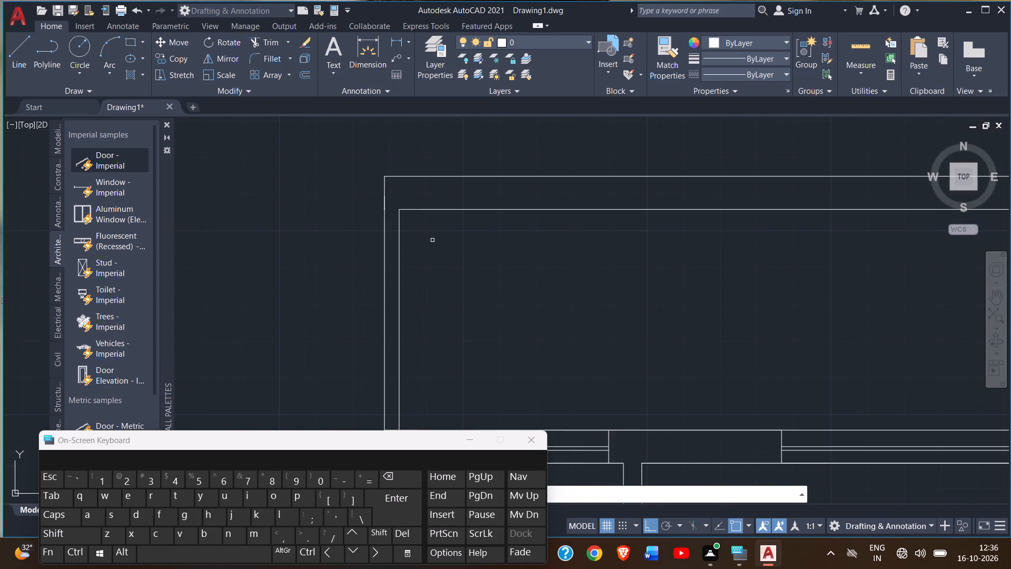
pyautogui.scroll(-1, 433, 245)
pyautogui.moveTo(427, 245); pyautogui.dragTo(379, 178, button='middle')
pyautogui.moveTo(403, 204); pyautogui.dragTo(402, 204, button='middle')
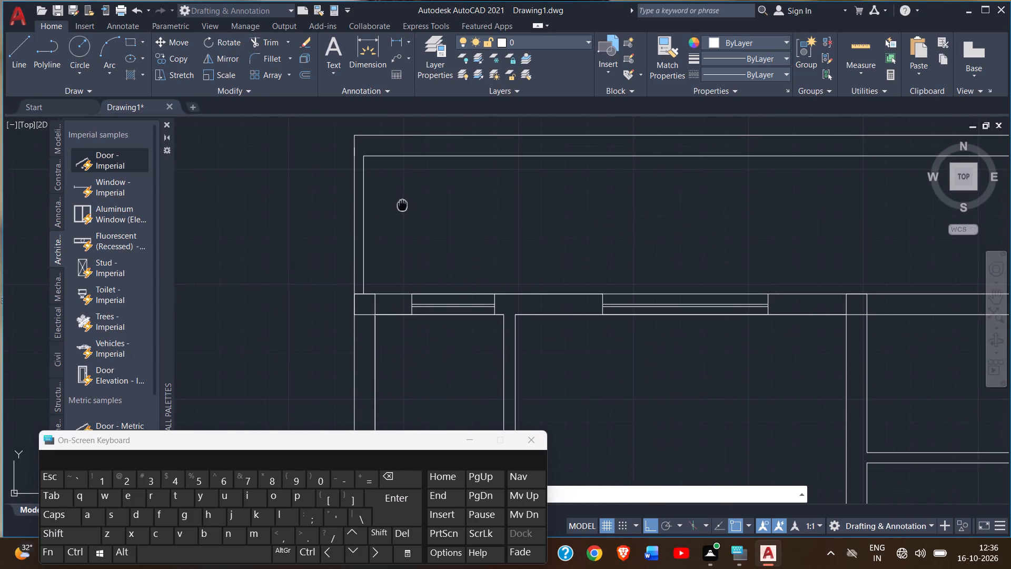
pyautogui.moveTo(402, 204); pyautogui.dragTo(227, 188, button='middle')
pyautogui.rightClick(249, 180)
pyautogui.click(261, 182)
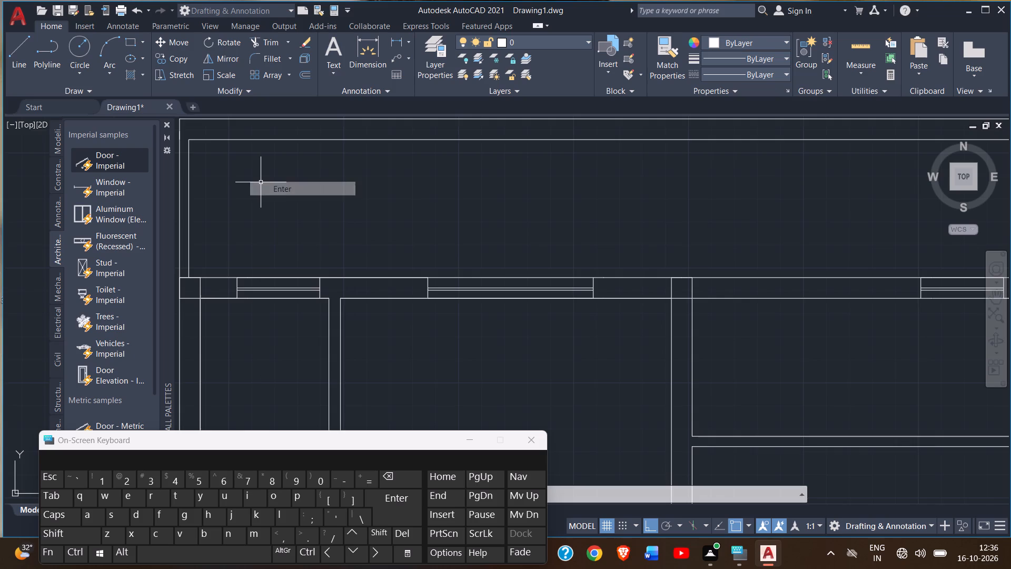
# Draw a line from the inner bottom-right boundary corner across to the outer right line's lower end, continuing 6" downward.
pyautogui.scroll(-4, 261, 182)
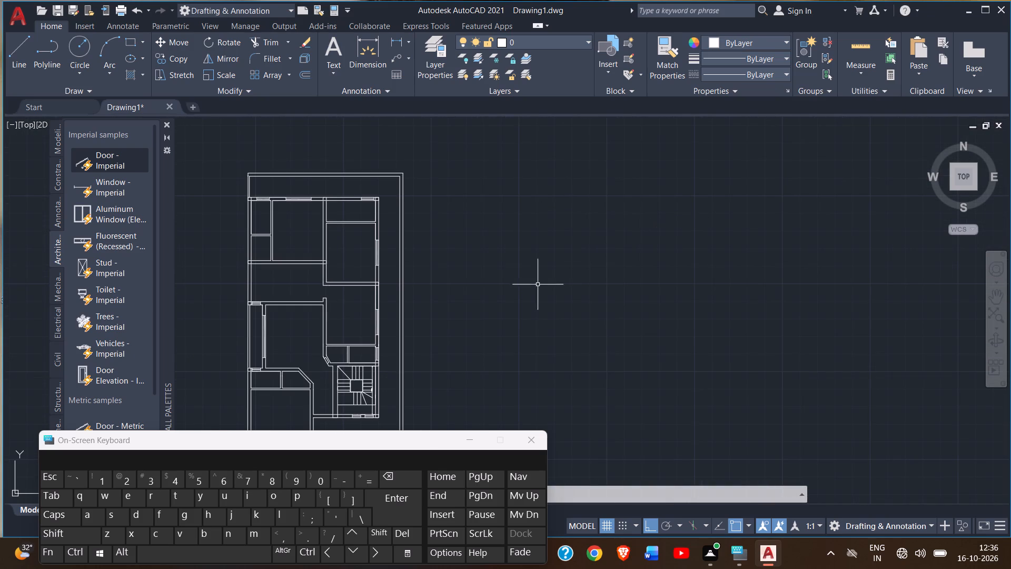
pyautogui.moveTo(537, 287); pyautogui.dragTo(574, 136, button='middle')
pyautogui.scroll(1, 240, 373)
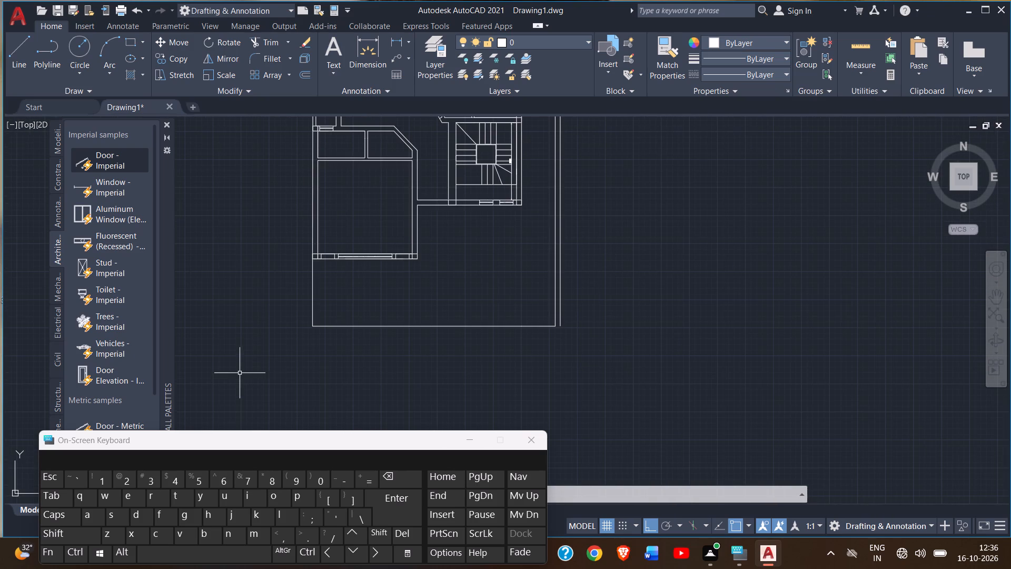
pyautogui.moveTo(18, 48); pyautogui.dragTo(23, 48)
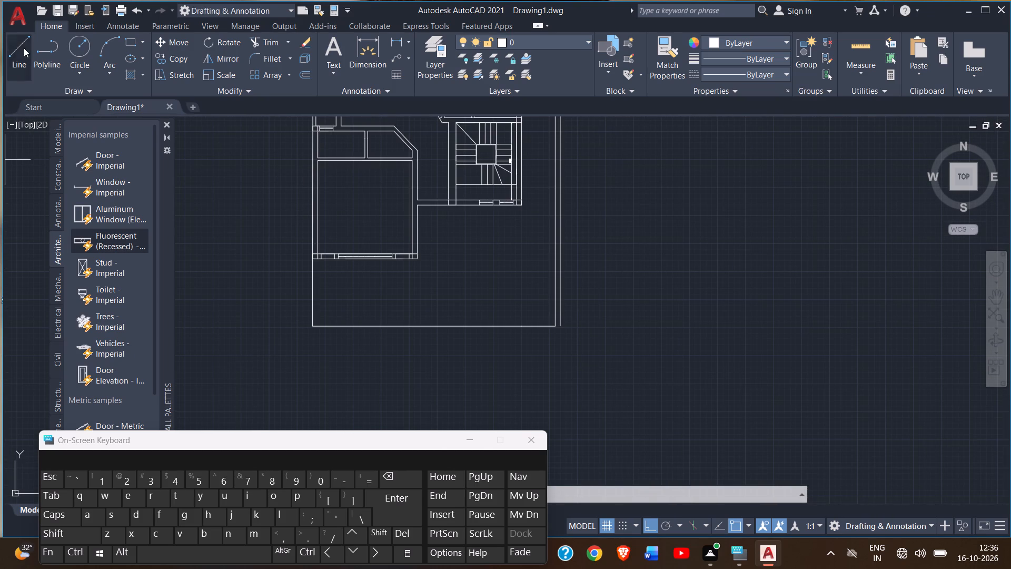
pyautogui.scroll(4, 560, 336)
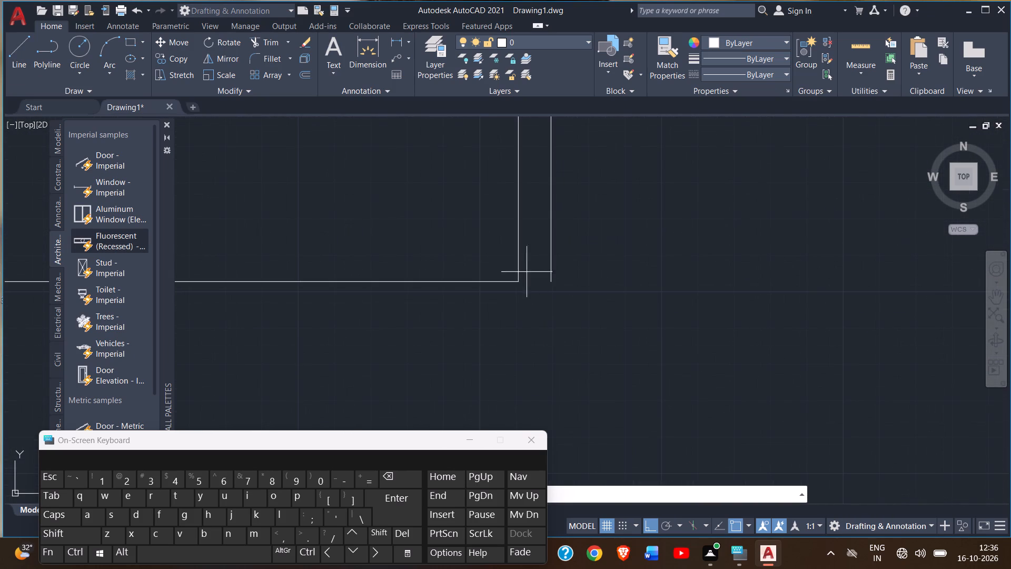
pyautogui.click(516, 283)
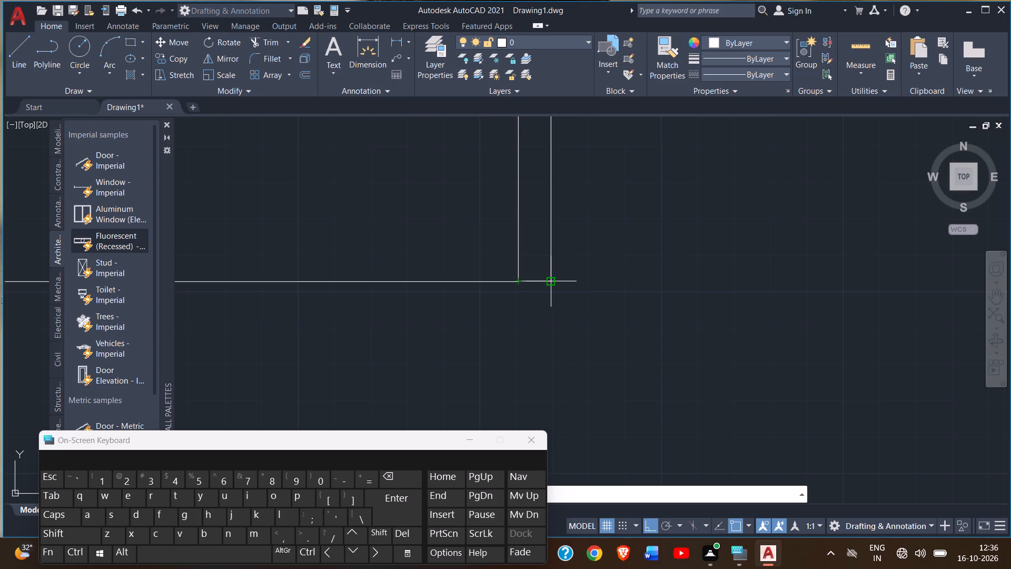
pyautogui.click(553, 282)
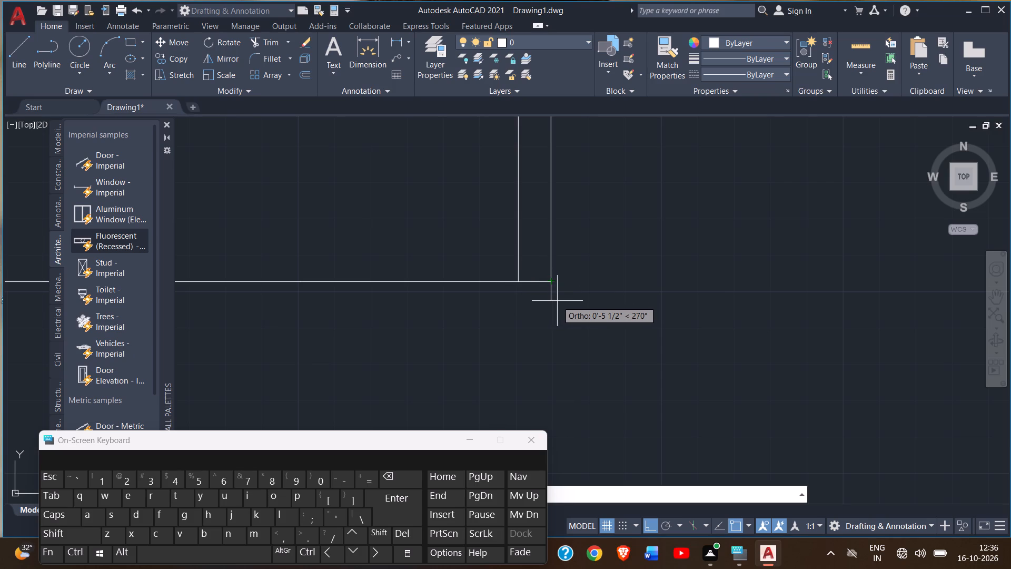
pyautogui.scroll(1, 557, 301)
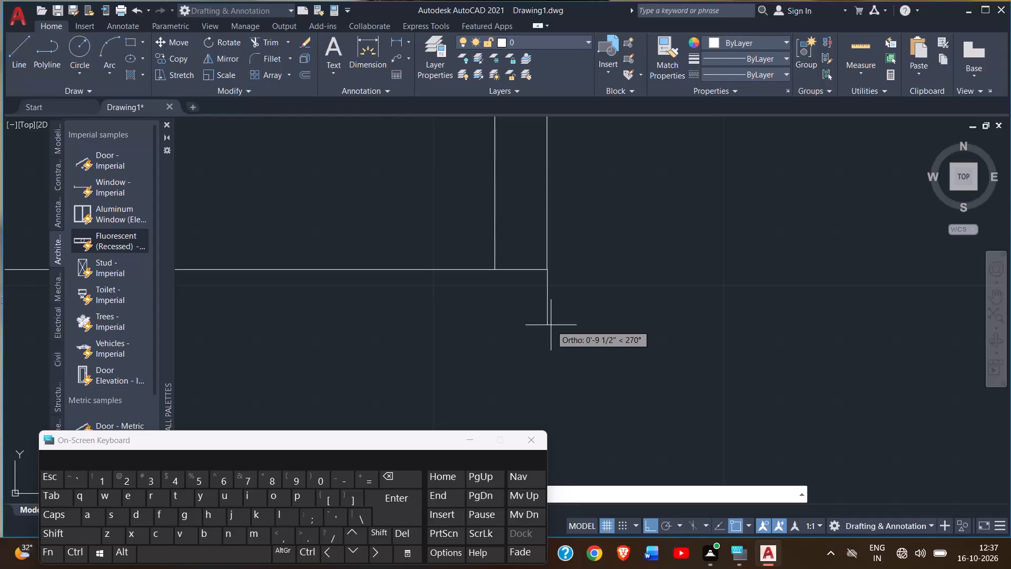
pyautogui.press('6')
pyautogui.hotkey('shift', '"')
pyautogui.press('Return')
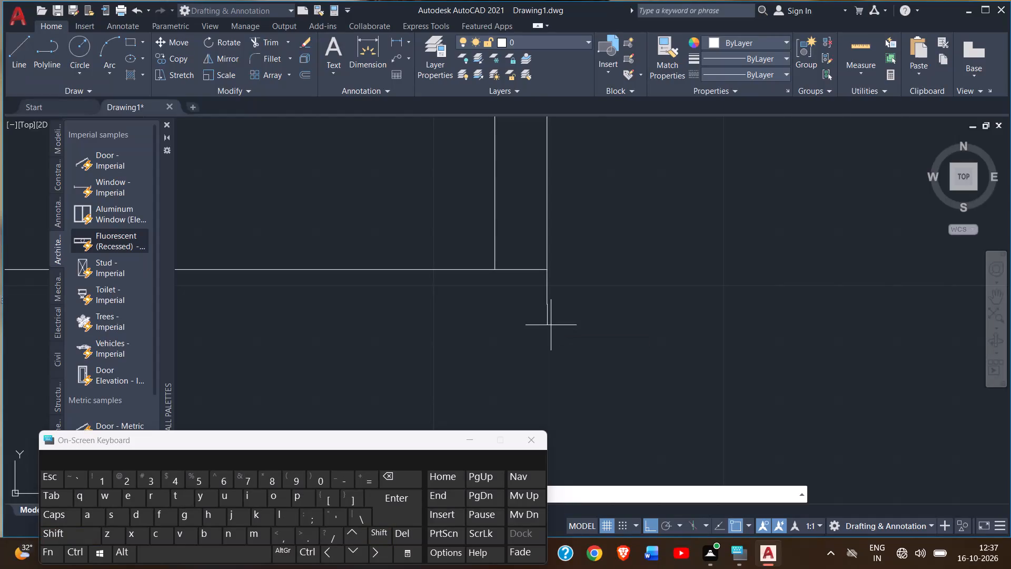
# Continue the line horizontally left to below the left boundary line, and up to the bottom-left corner to close the bottom wall.
pyautogui.scroll(-3, 266, 296)
pyautogui.moveTo(271, 310); pyautogui.dragTo(1010, 293, button='middle')
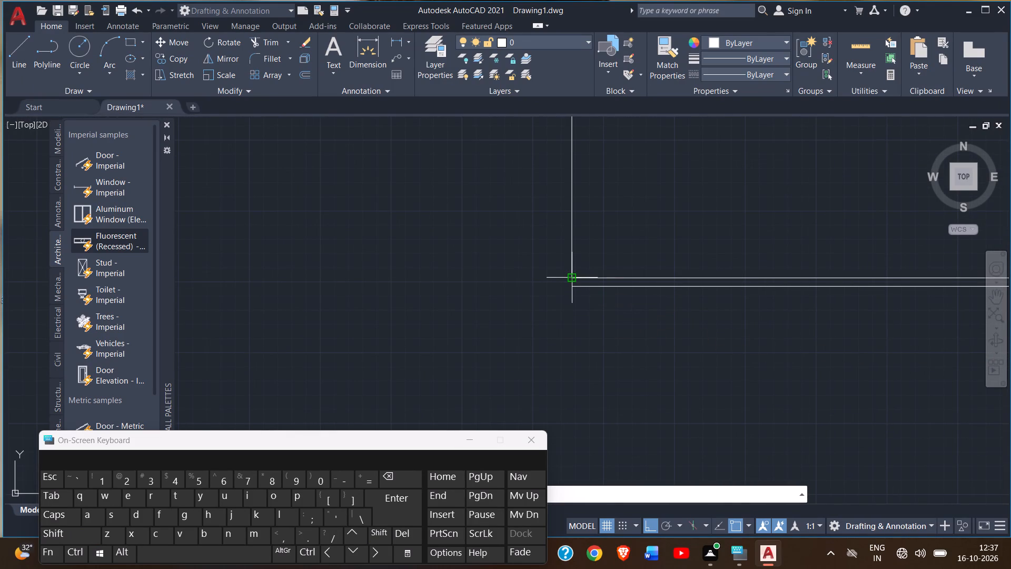
pyautogui.click(569, 279)
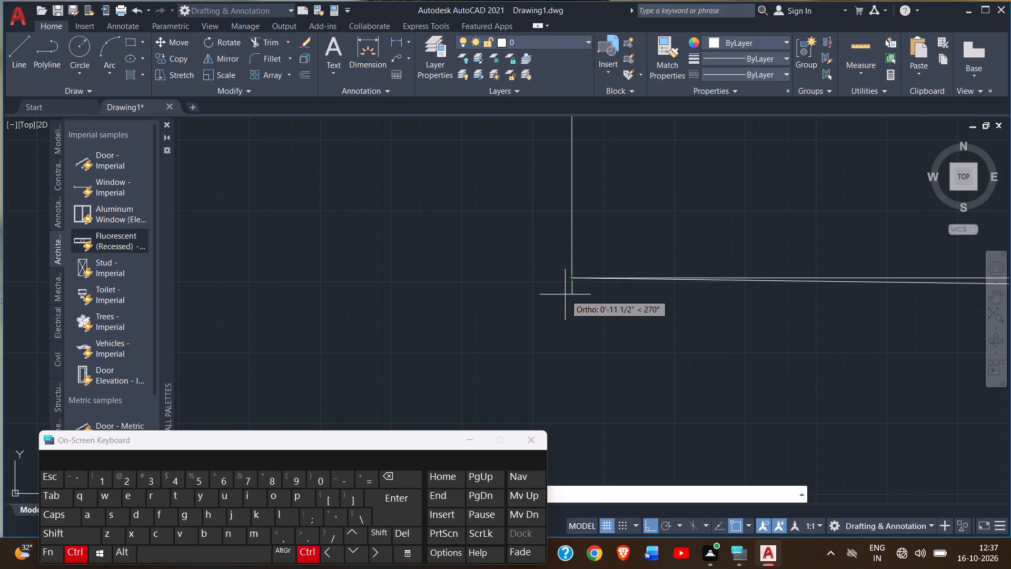
pyautogui.hotkey('ctrl', 'z')
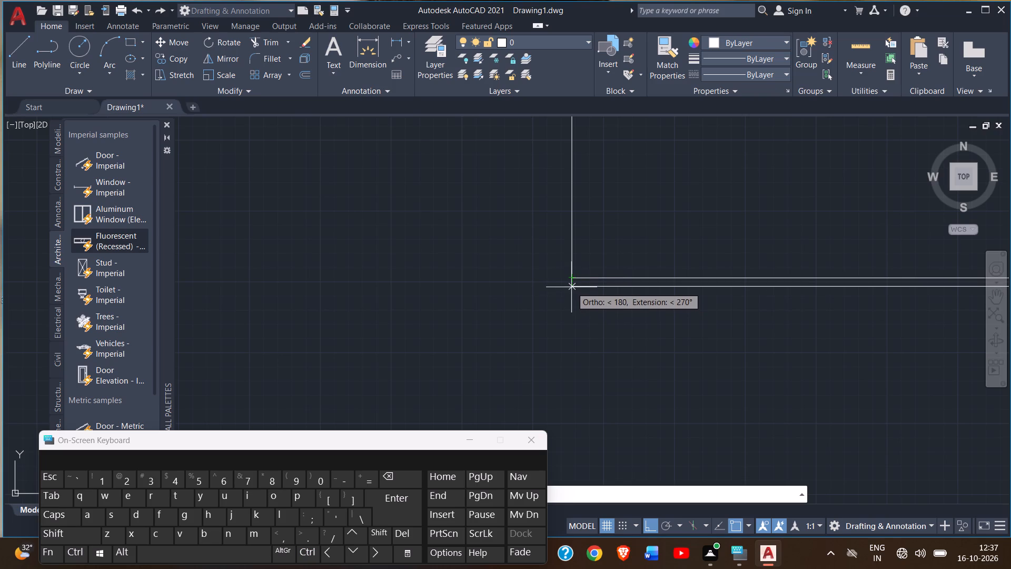
pyautogui.doubleClick(571, 287)
pyautogui.click(571, 276)
pyautogui.rightClick(571, 274)
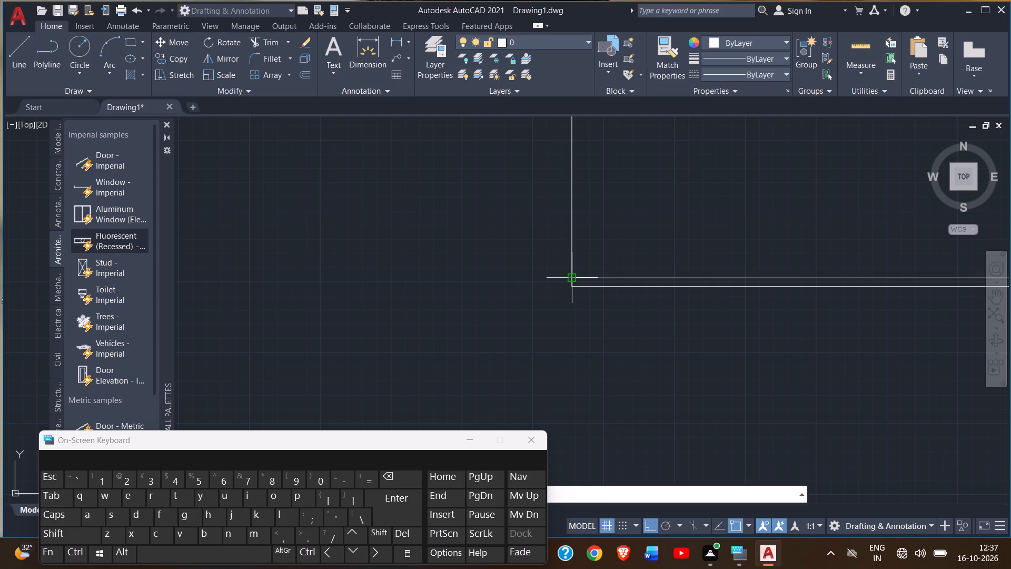
pyautogui.click(583, 286)
pyautogui.scroll(-3, 582, 340)
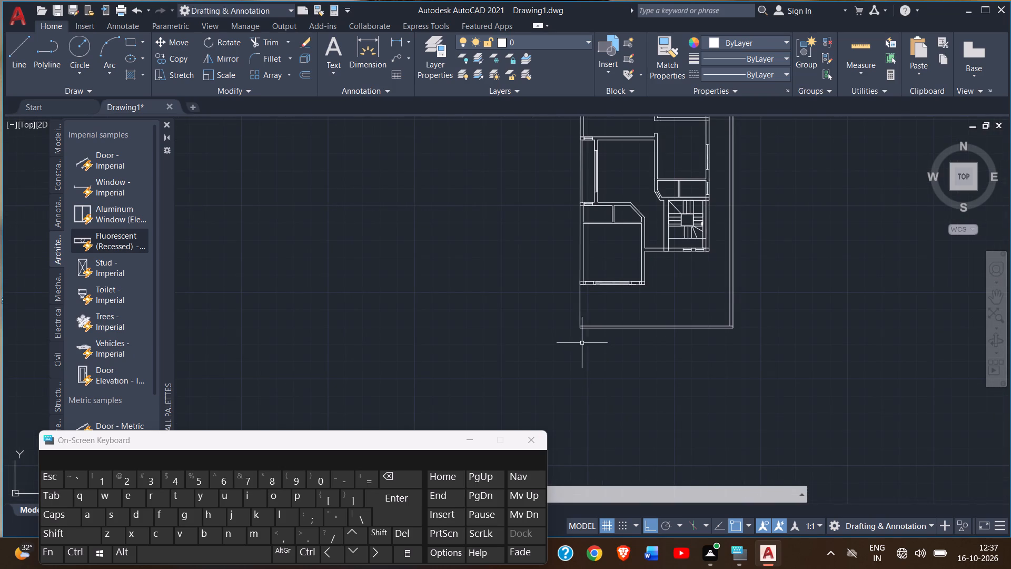
# Trim the short line piece between the inner and outer right boundary lines at the bottom-right corner.
pyautogui.scroll(3, 762, 312)
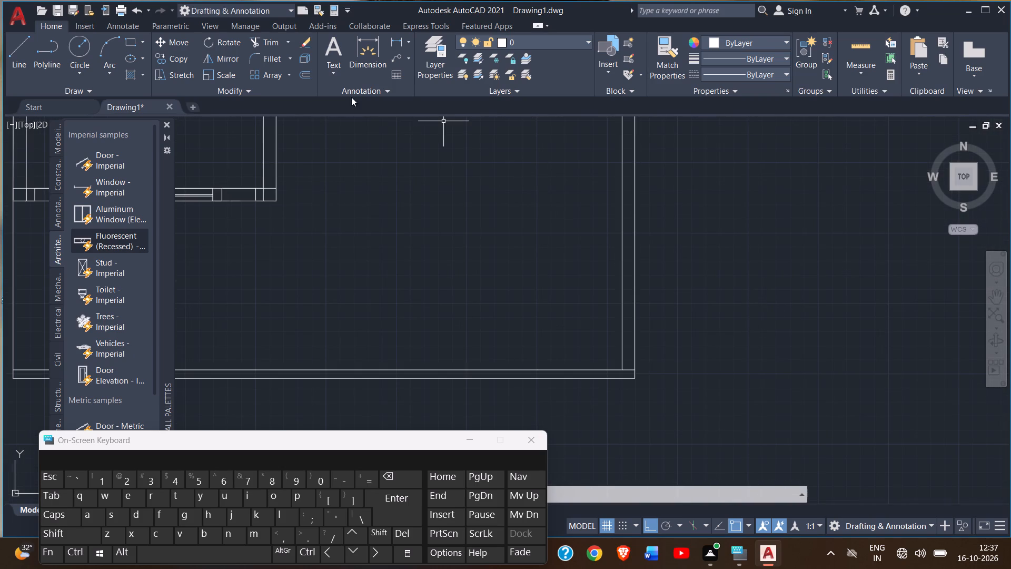
pyautogui.click(259, 42)
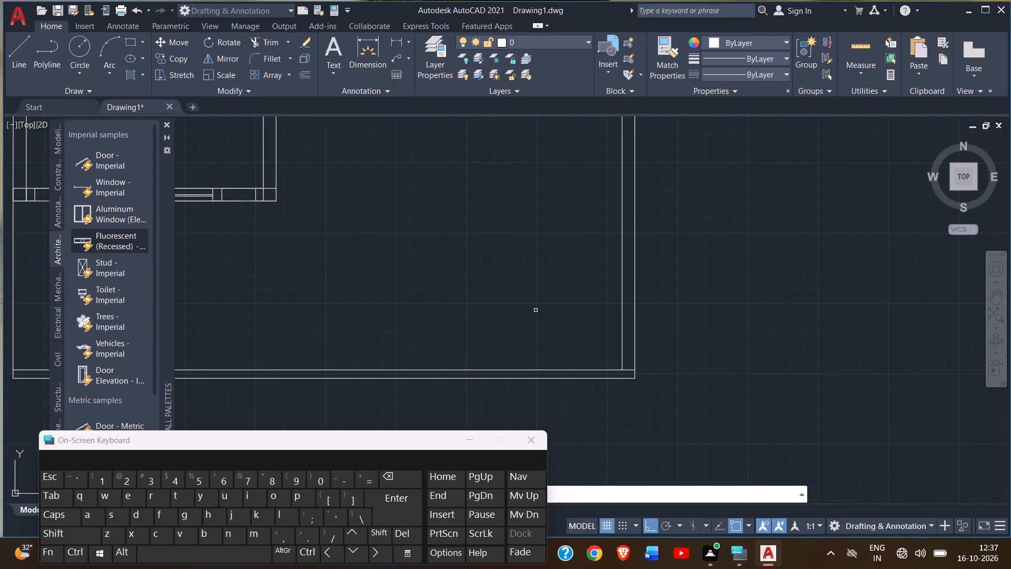
pyautogui.scroll(1, 604, 379)
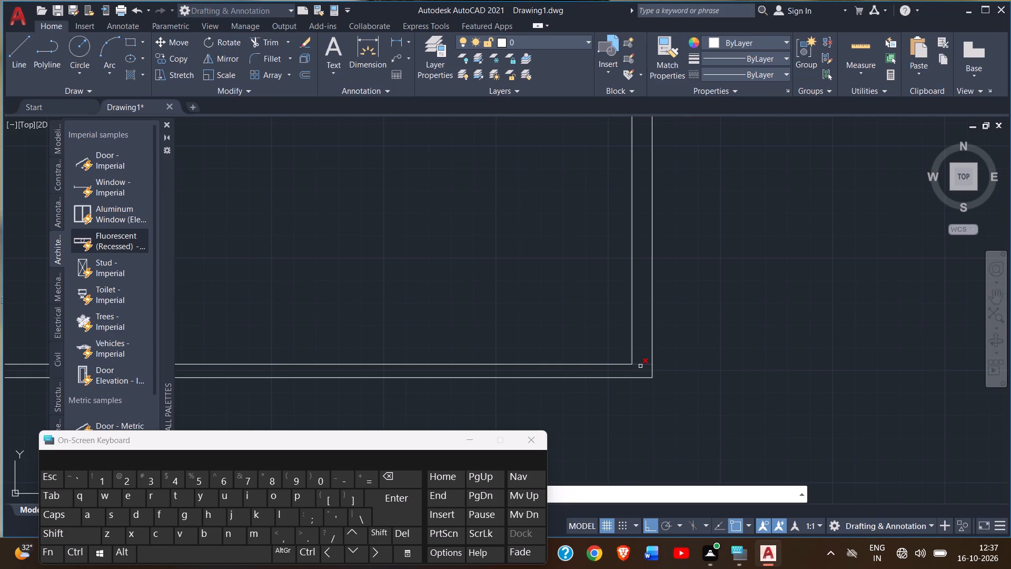
pyautogui.click(640, 366)
pyautogui.rightClick(491, 235)
pyautogui.doubleClick(510, 239)
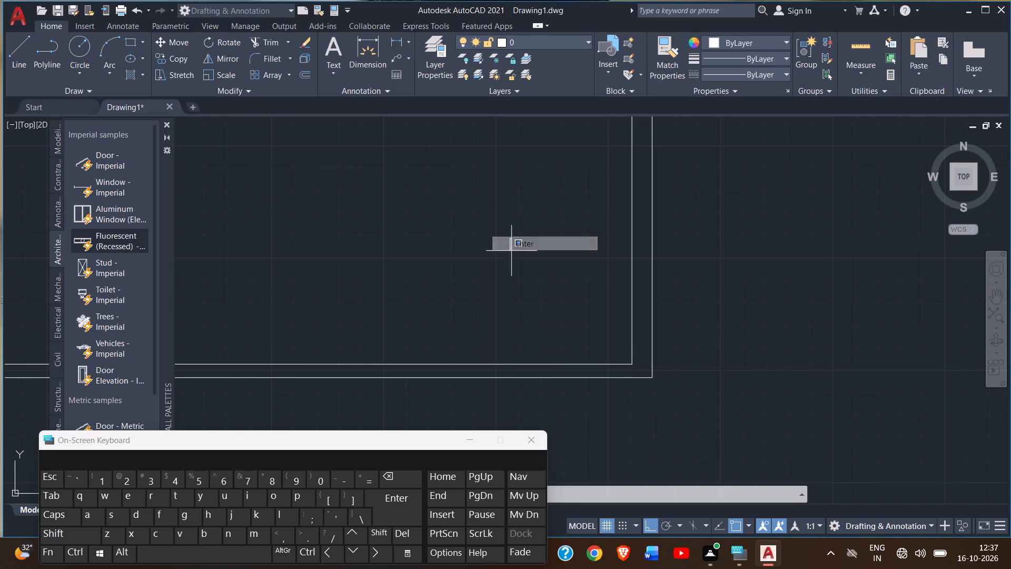
# Draw a line from the room's wall corner west of the staircase, 2" right and down across the connecting wall to its lower line.
pyautogui.scroll(-2, 511, 273)
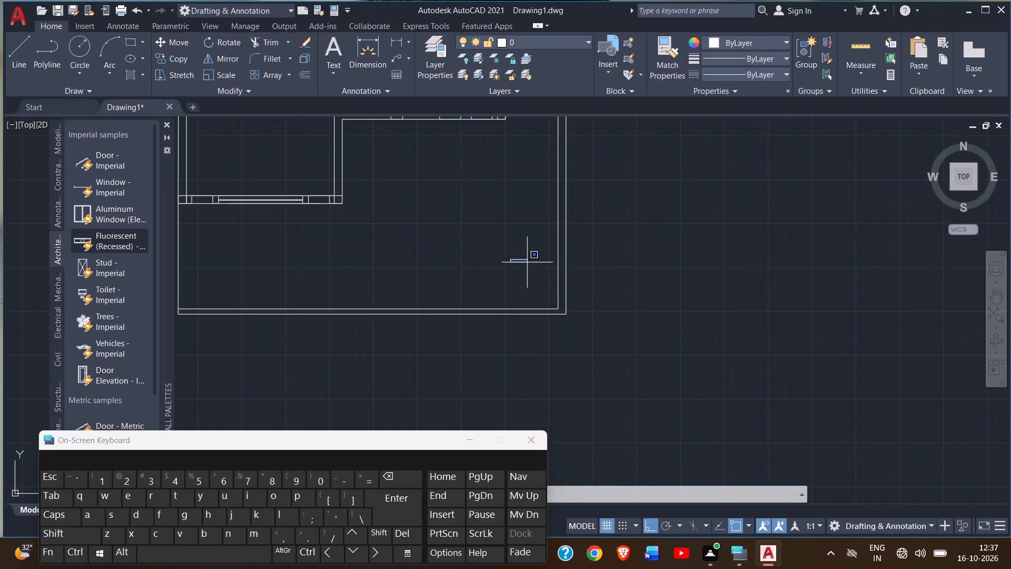
pyautogui.moveTo(527, 262); pyautogui.dragTo(559, 345, button='middle')
pyautogui.click(533, 292)
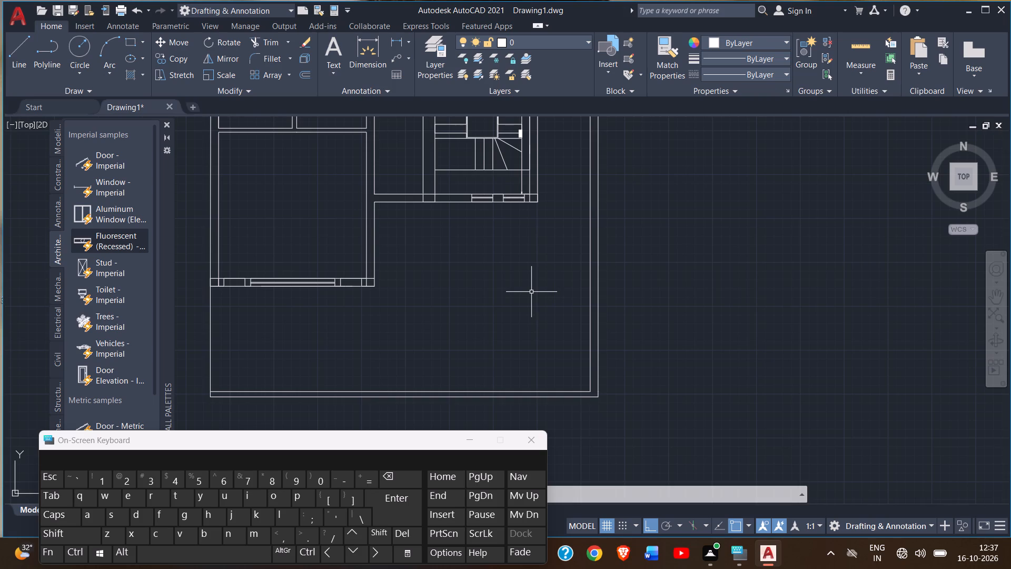
pyautogui.moveTo(530, 292); pyautogui.dragTo(554, 429, button='middle')
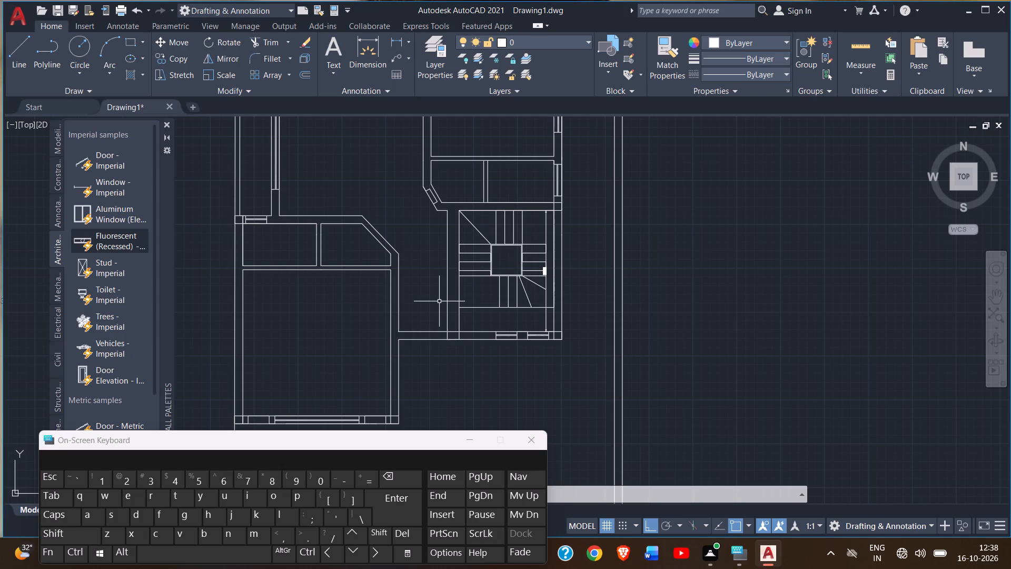
pyautogui.click(22, 46)
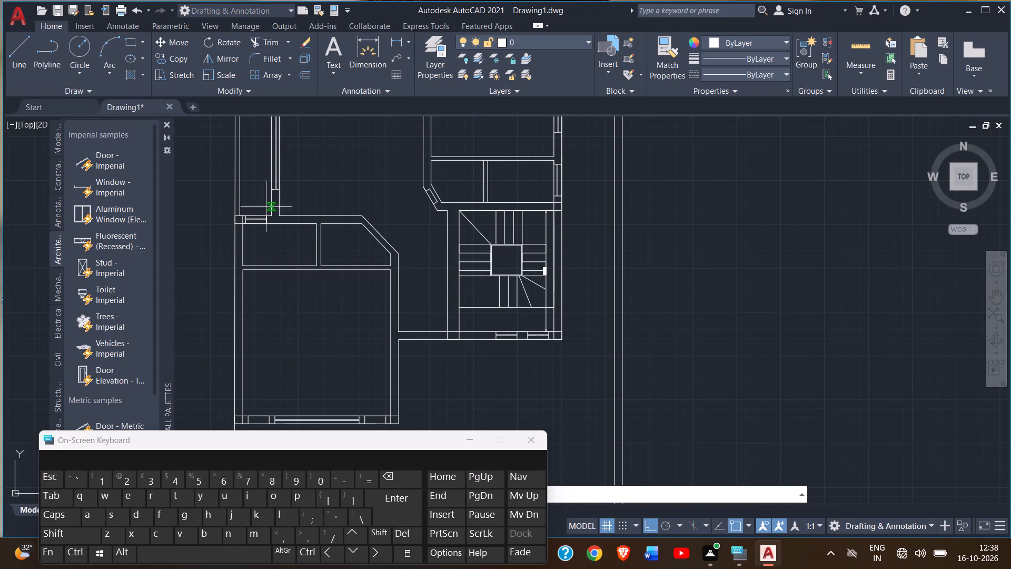
pyautogui.scroll(1, 372, 335)
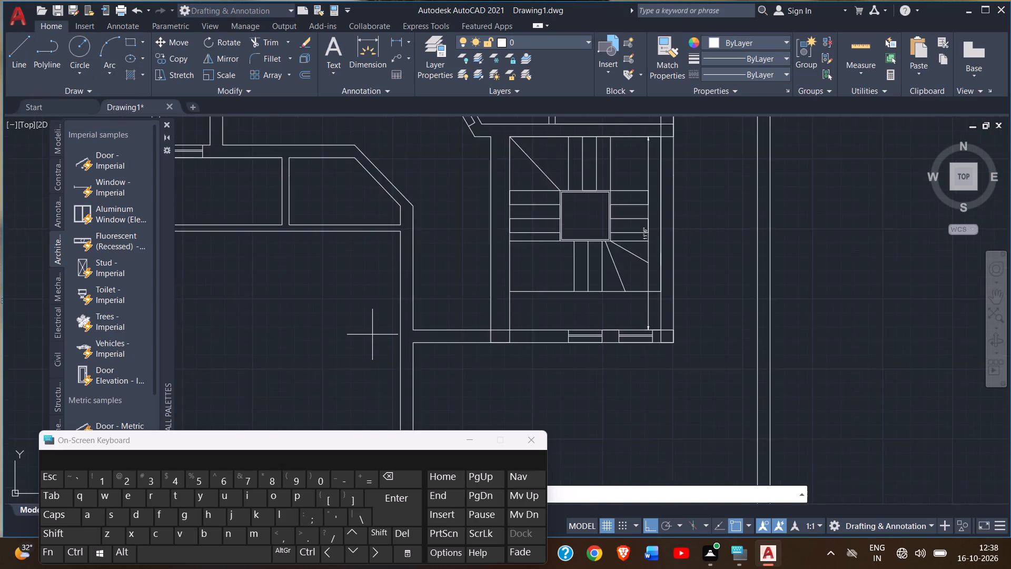
pyautogui.scroll(1, 372, 335)
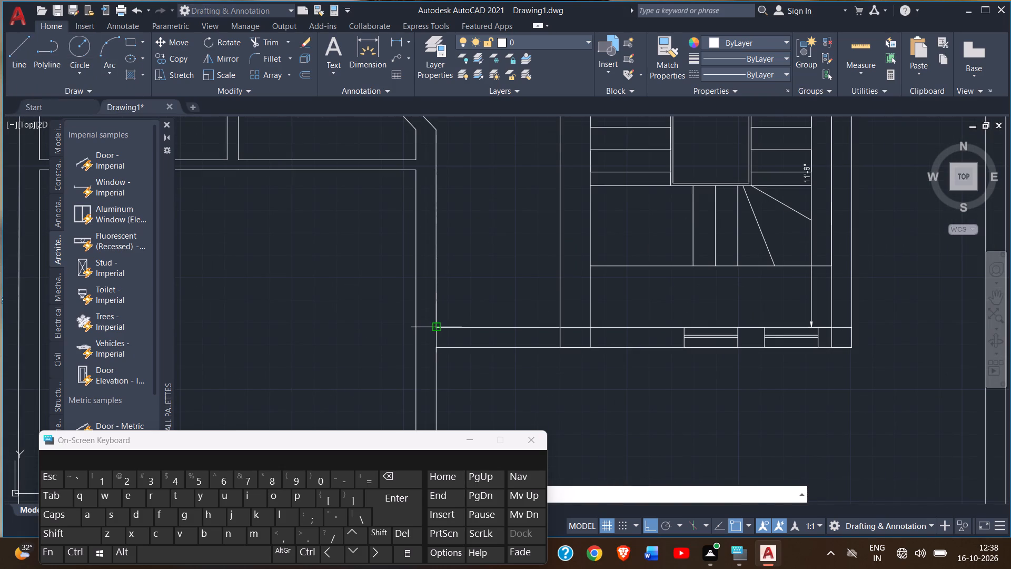
pyautogui.click(438, 327)
pyautogui.press('2')
pyautogui.hotkey('shift', '"')
pyautogui.press('Return')
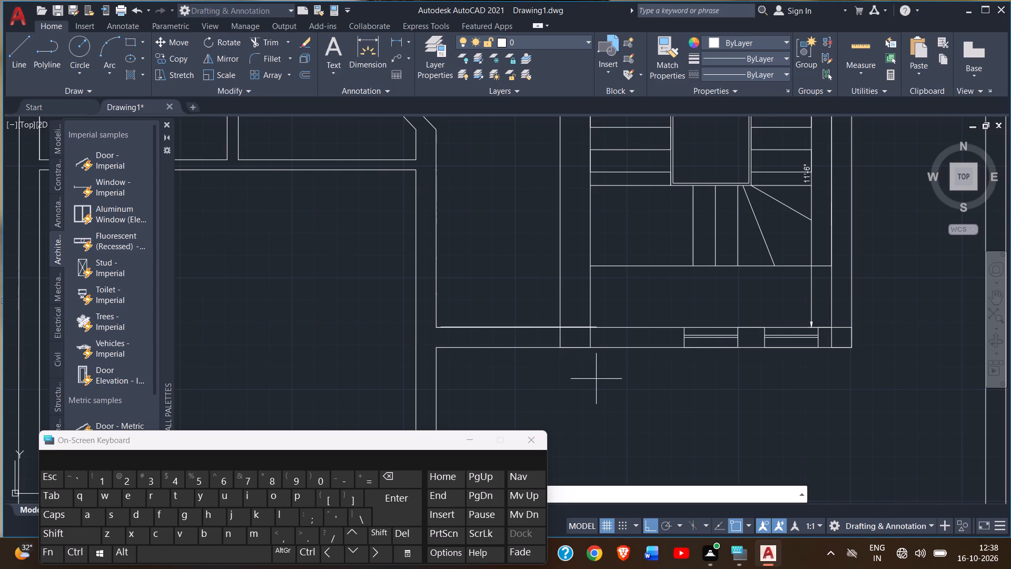
pyautogui.scroll(3, 441, 350)
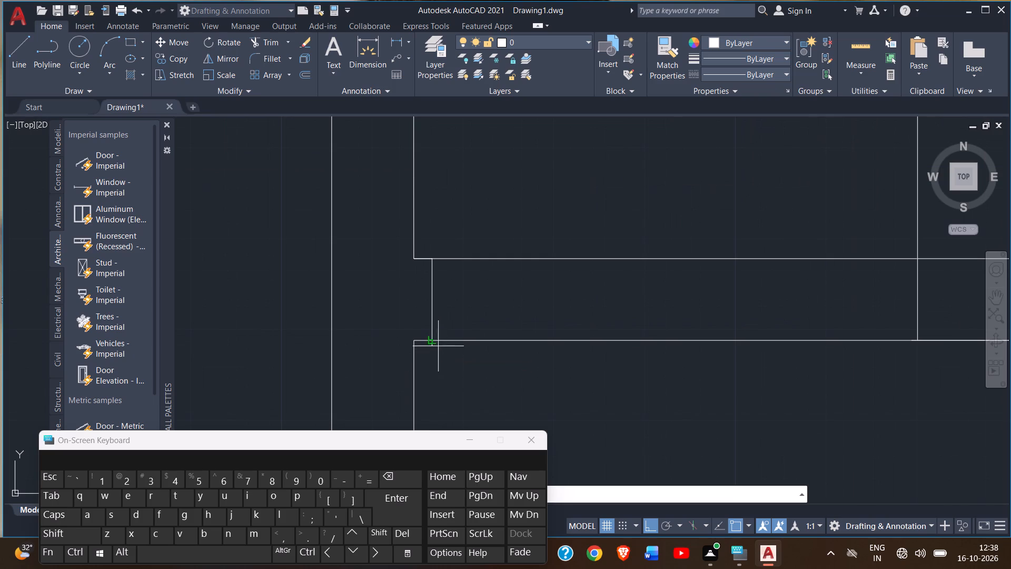
pyautogui.doubleClick(435, 343)
pyautogui.rightClick(437, 341)
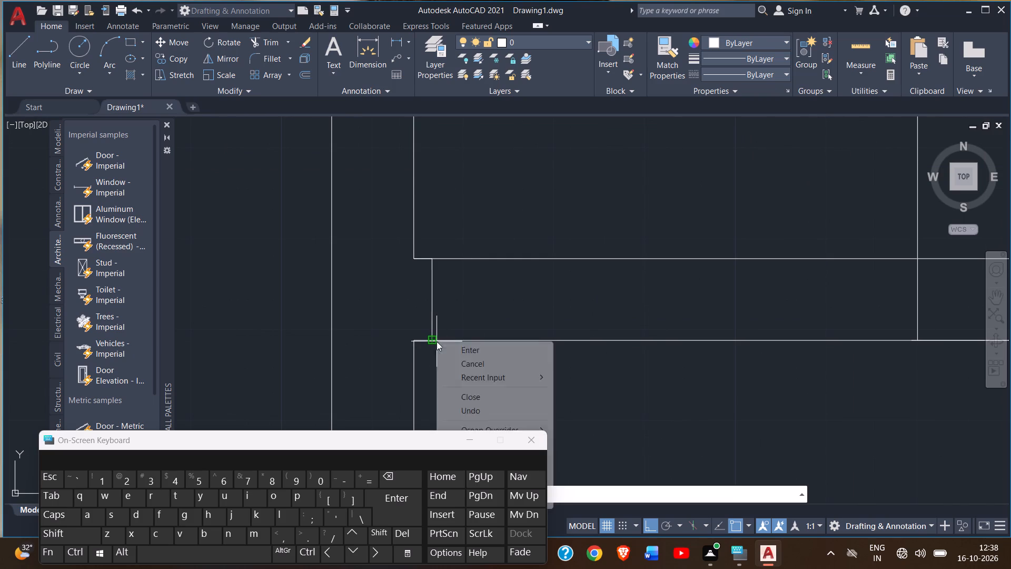
pyautogui.click(452, 346)
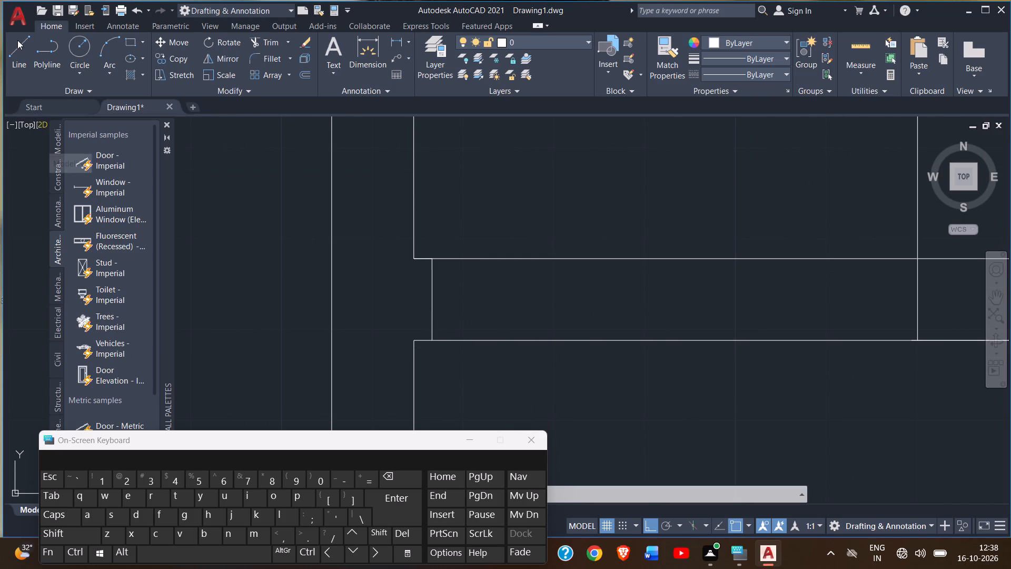
# Trim the connecting wall's upper and lower lines between the new short end line and the staircase wall to open a gap.
pyautogui.click(17, 40)
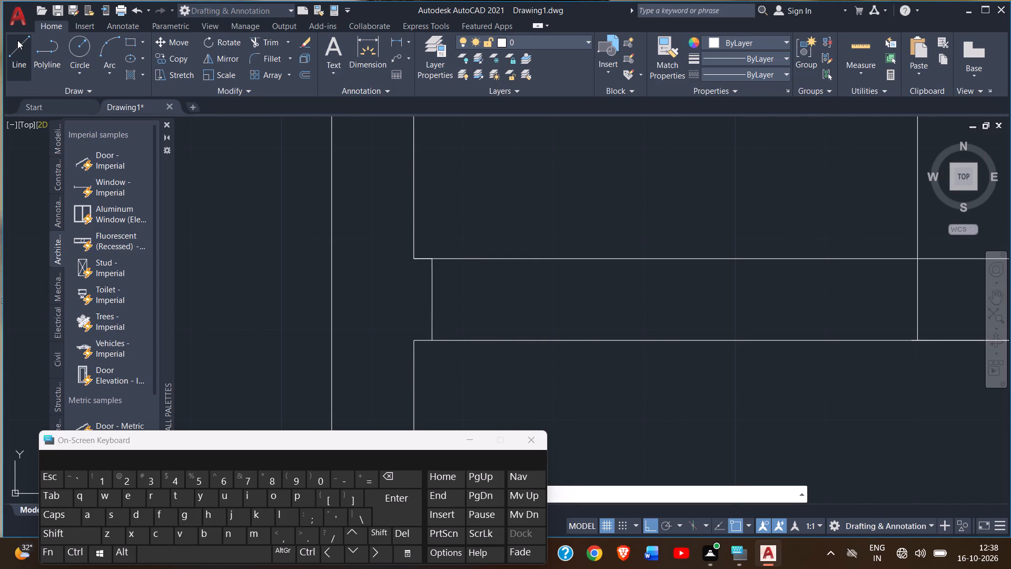
pyautogui.doubleClick(266, 46)
pyautogui.doubleClick(478, 258)
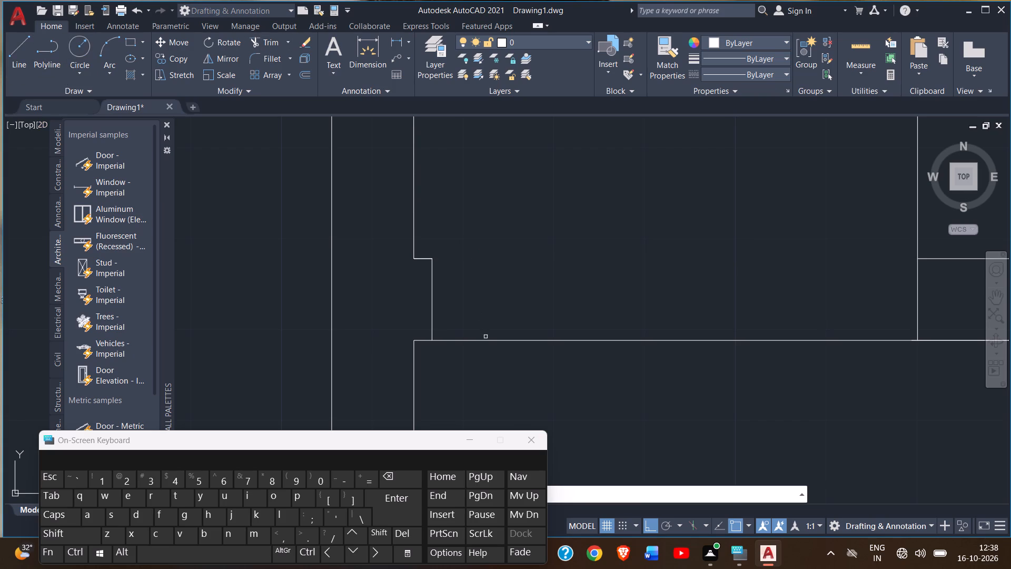
pyautogui.doubleClick(487, 341)
# Trim the leftover stub projecting past the staircase wall's bottom-left corner.
pyautogui.scroll(-3, 487, 332)
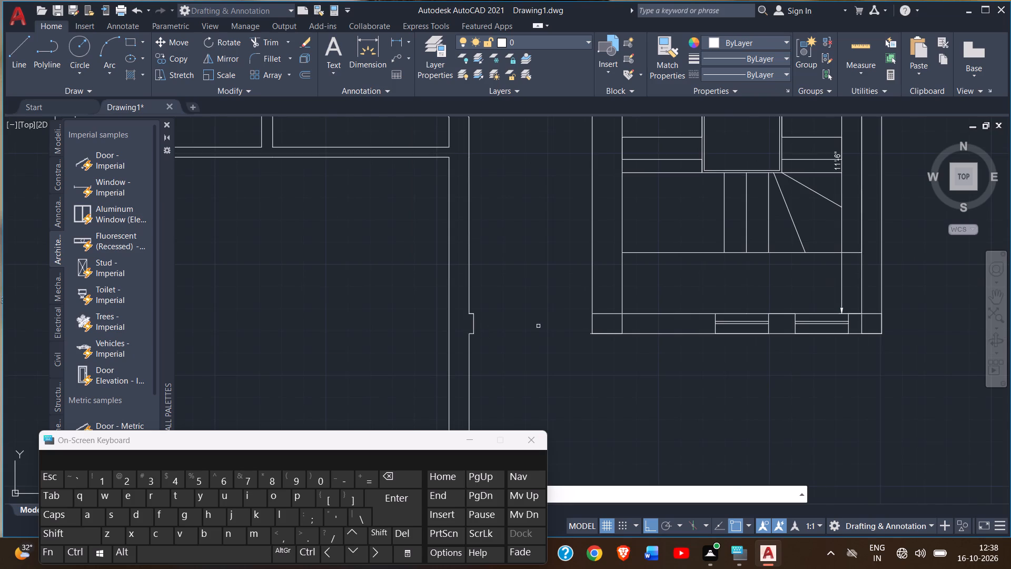
pyautogui.scroll(4, 583, 335)
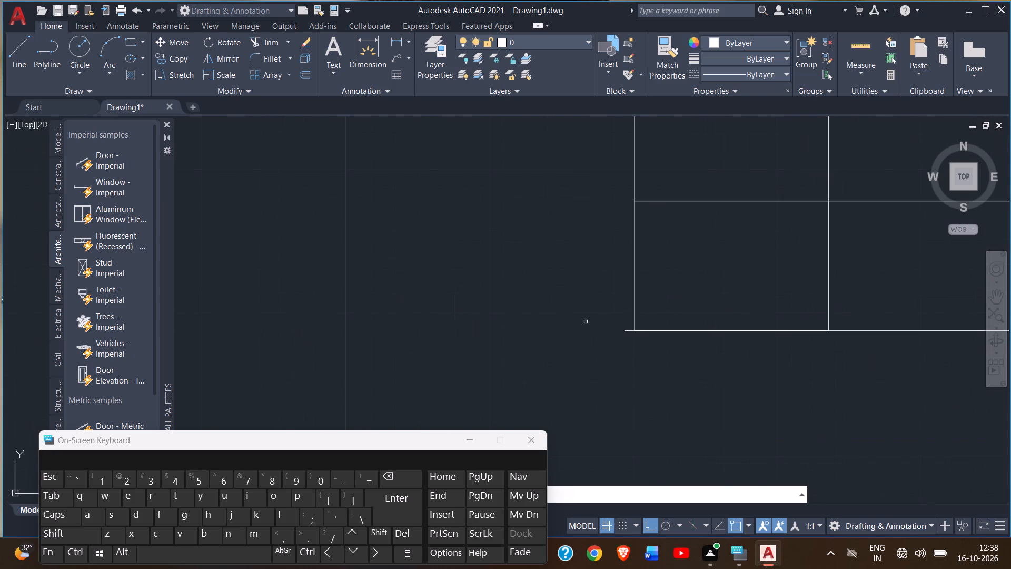
pyautogui.scroll(2, 586, 322)
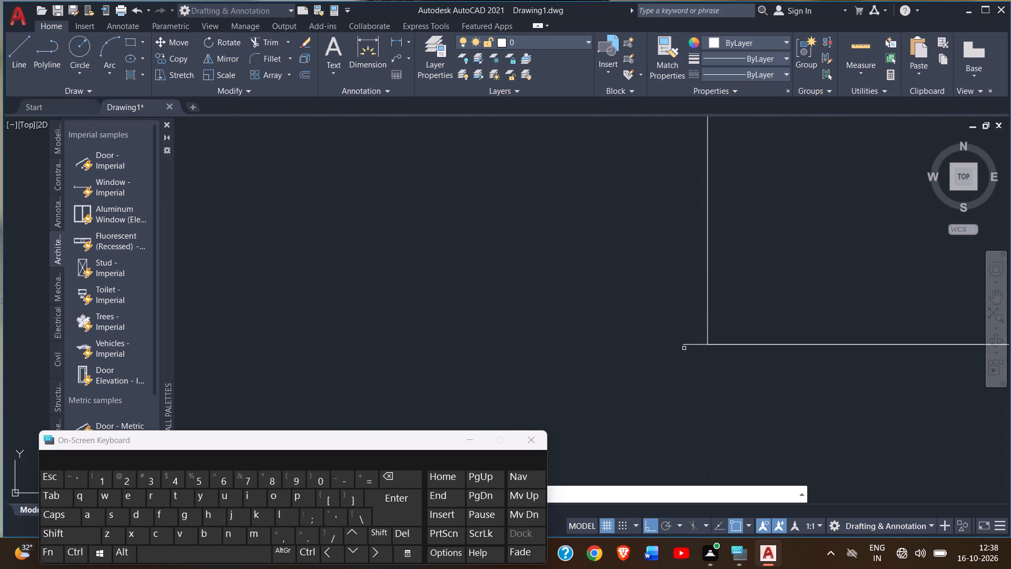
pyautogui.click(688, 345)
pyautogui.scroll(-3, 653, 340)
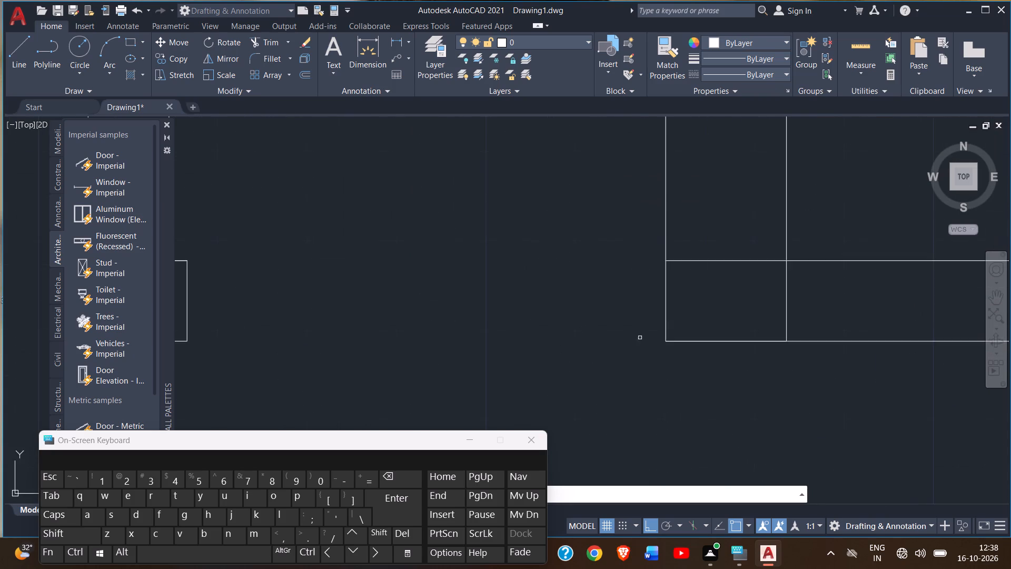
pyautogui.scroll(-3, 612, 327)
pyautogui.middleClick(564, 271)
pyautogui.scroll(-2, 564, 271)
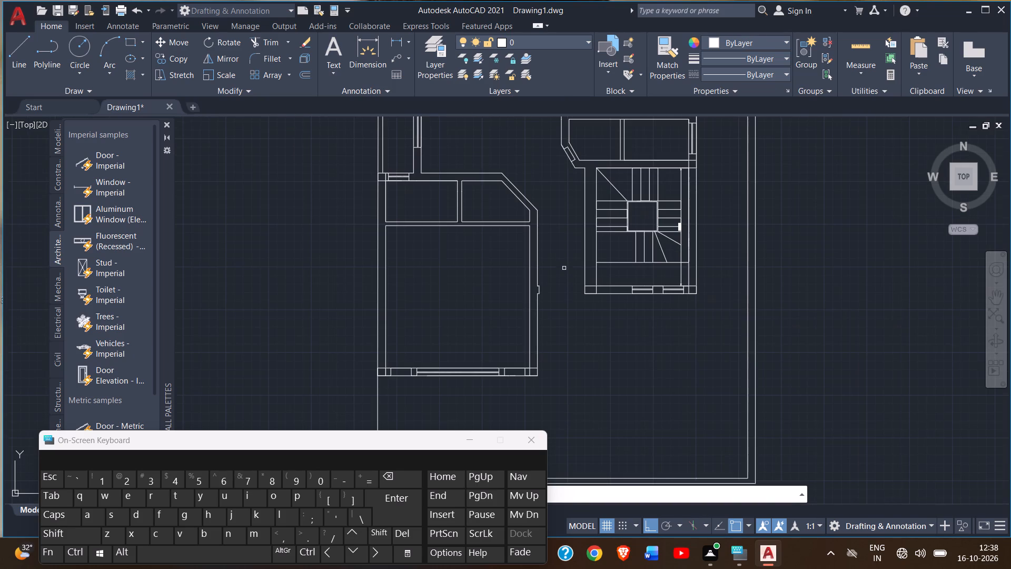
pyautogui.moveTo(563, 262); pyautogui.dragTo(616, 233, button='middle')
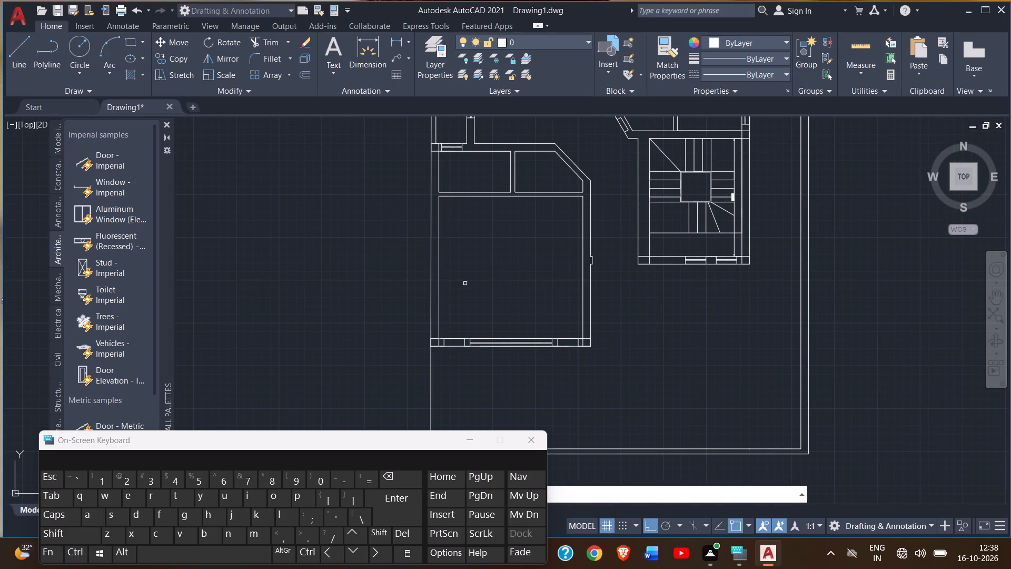
pyautogui.moveTo(467, 282); pyautogui.dragTo(486, 264, button='middle')
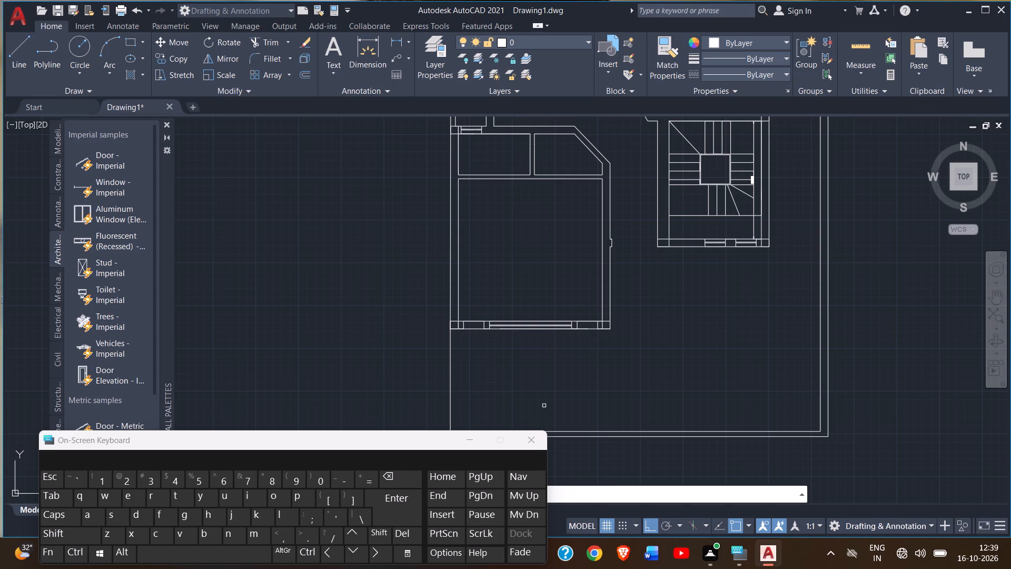
pyautogui.rightClick(355, 311)
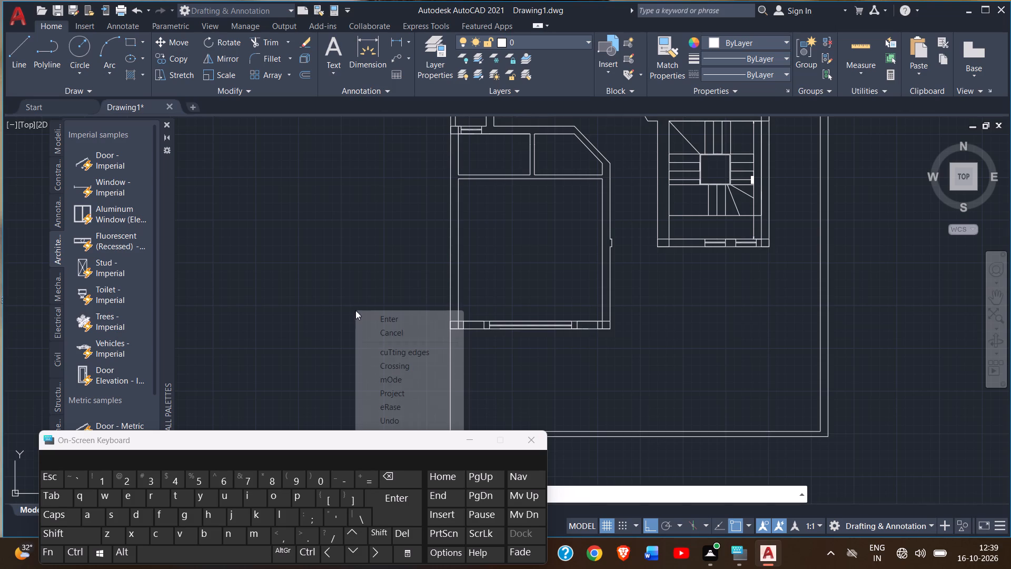
pyautogui.click(371, 316)
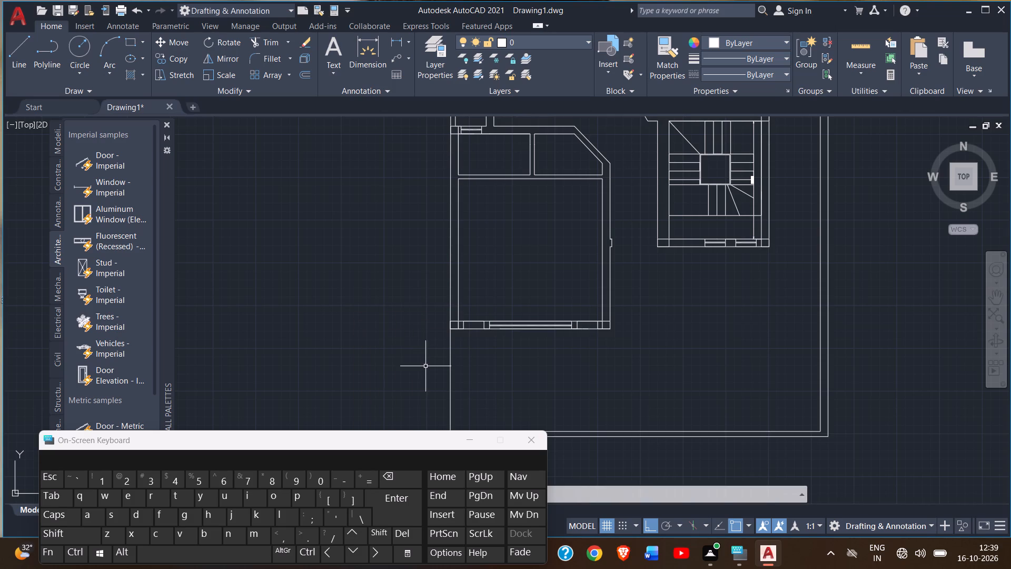
# Offset the left boundary line below the house 6" inward, toward the right.
pyautogui.moveTo(495, 365); pyautogui.dragTo(481, 316, button='middle')
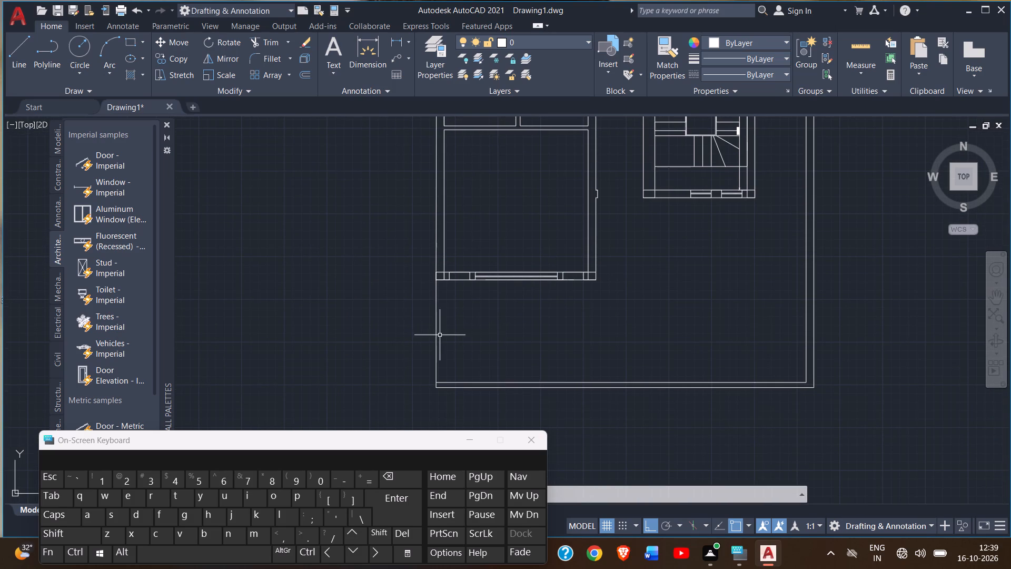
pyautogui.click(435, 333)
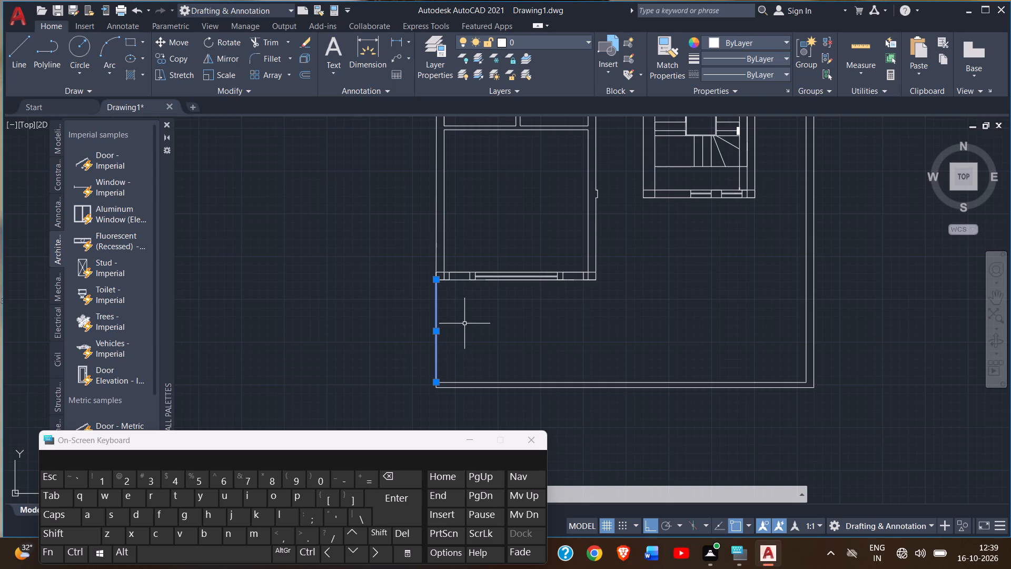
pyautogui.write('off')
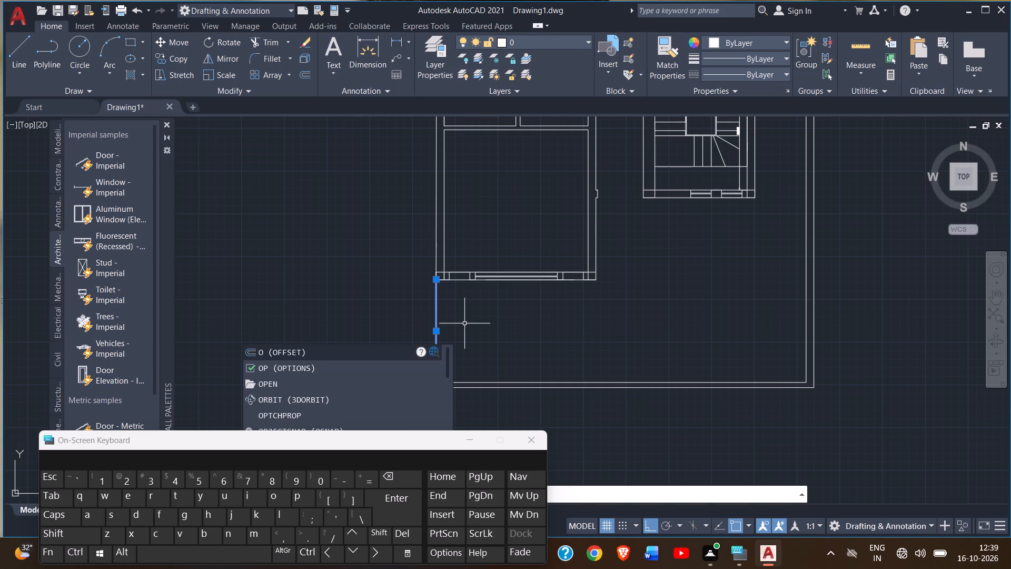
pyautogui.press('Return')
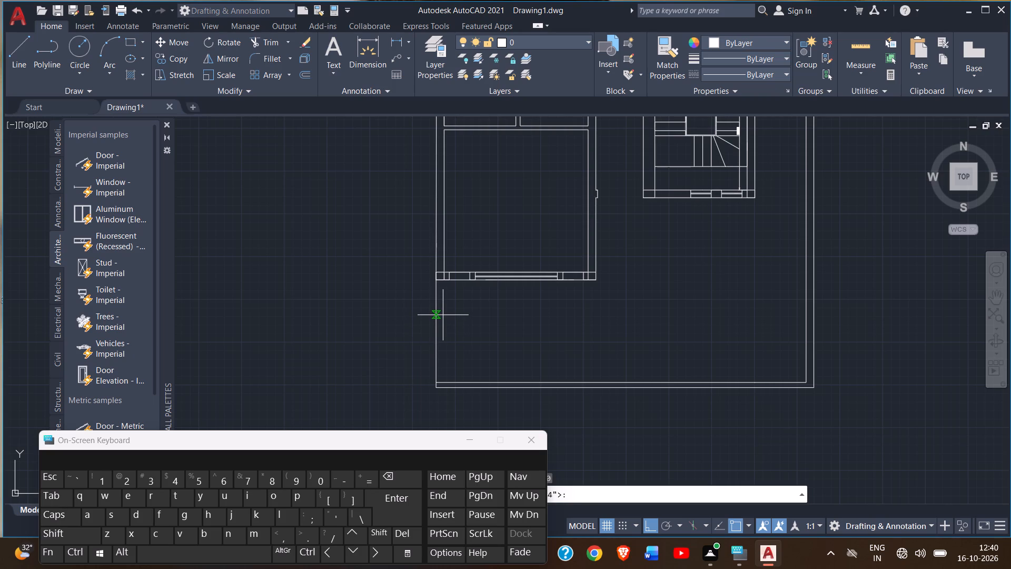
pyautogui.press('6')
pyautogui.hotkey('shift', '"')
pyautogui.press('Return')
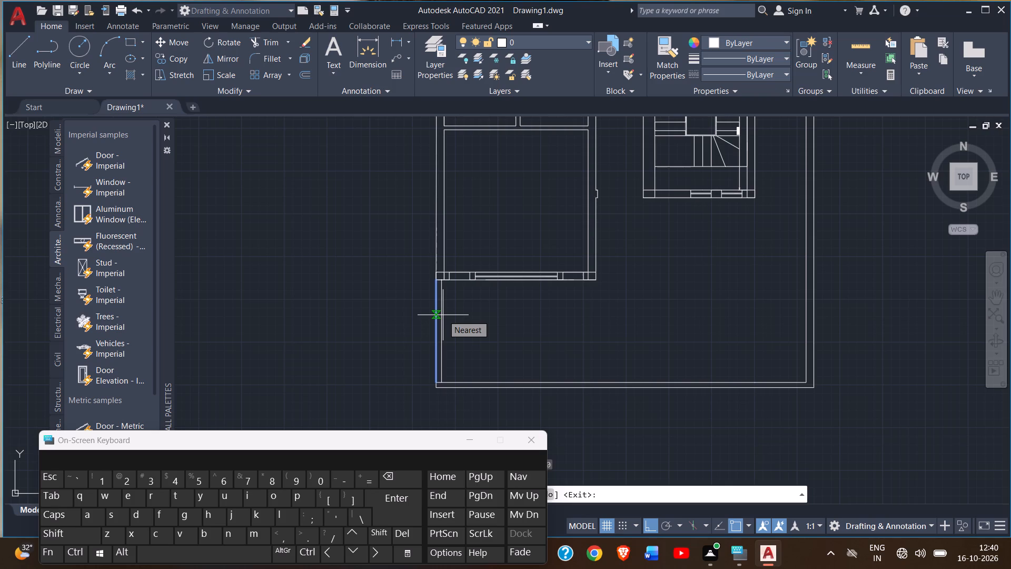
pyautogui.click(462, 338)
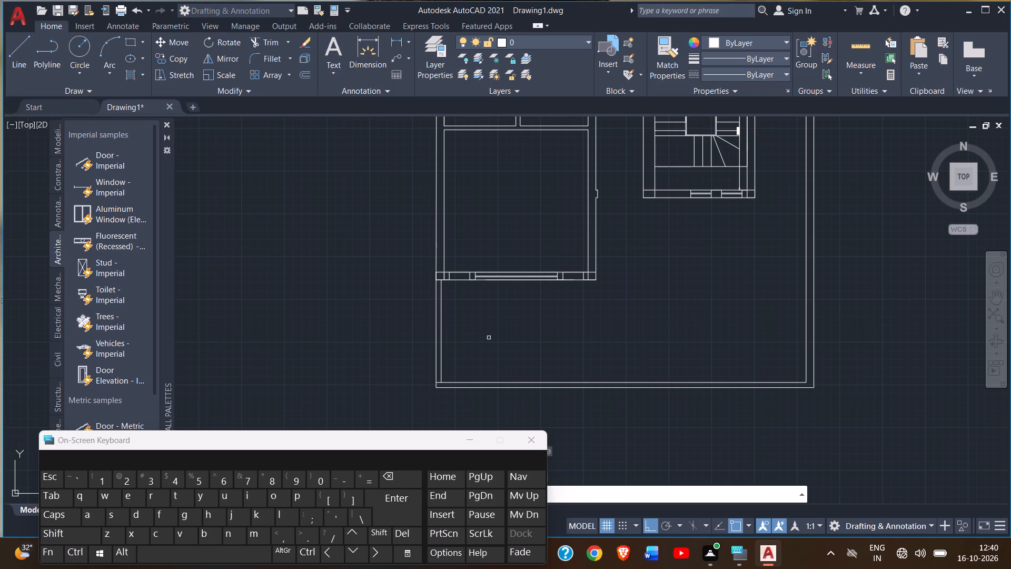
# Trim the overlapping line end at the boundary wall's inner bottom-left corner below the house.
pyautogui.click(260, 42)
pyautogui.scroll(3, 444, 393)
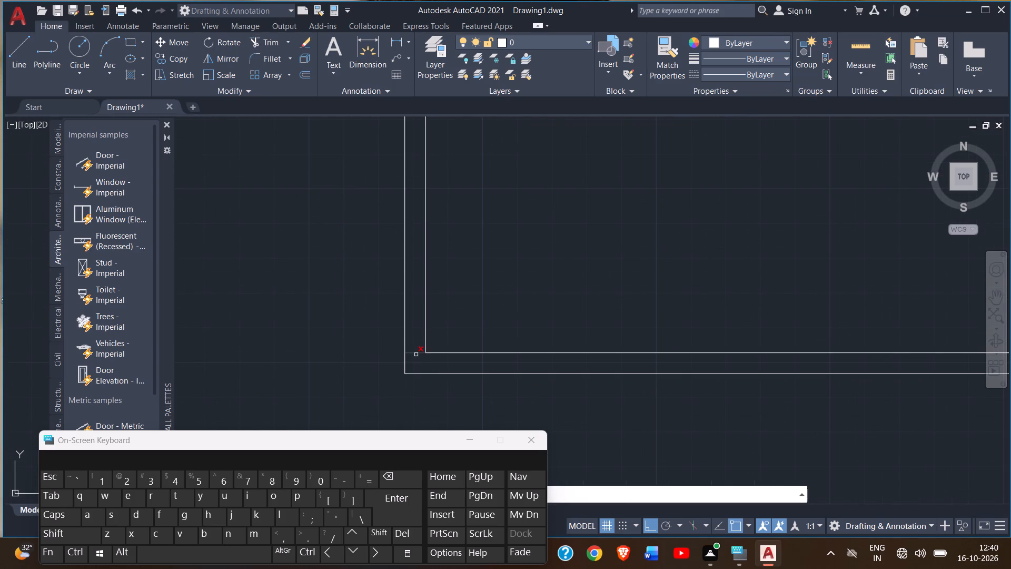
pyautogui.click(413, 354)
pyautogui.scroll(-2, 453, 326)
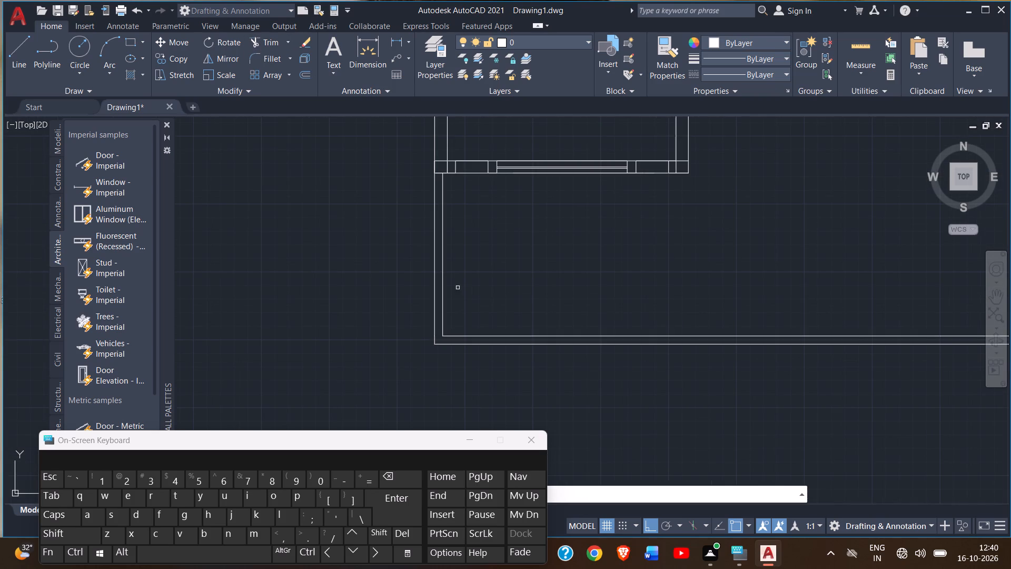
pyautogui.moveTo(458, 287); pyautogui.dragTo(453, 354, button='middle')
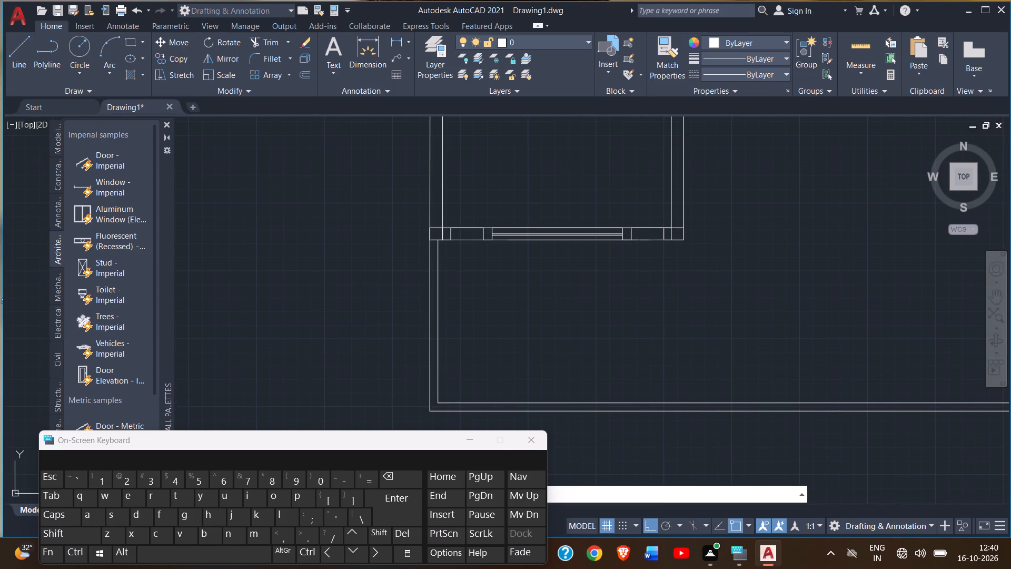
pyautogui.rightClick(467, 315)
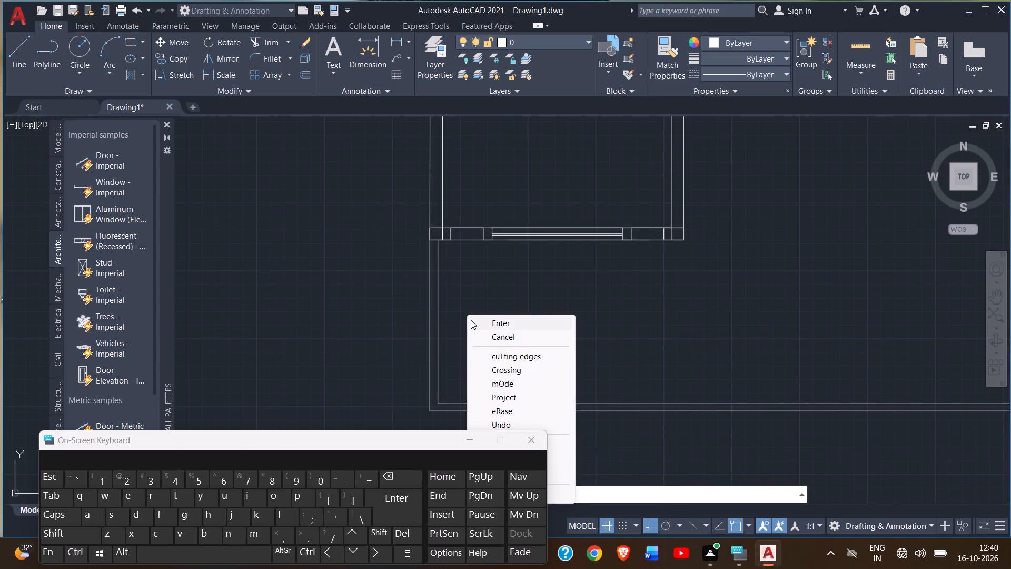
pyautogui.click(473, 325)
# In the room's bottom wall, draw a line 4.5" up from the lower-left corner of the recess west of the window, then across to its east side.
pyautogui.scroll(-1, 453, 317)
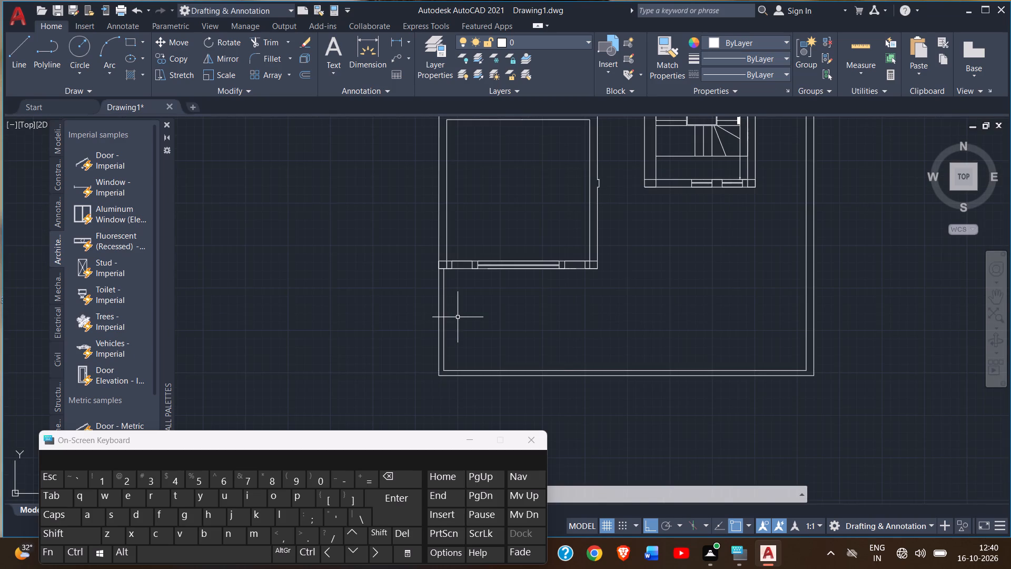
pyautogui.scroll(-1, 458, 317)
pyautogui.moveTo(450, 317); pyautogui.dragTo(387, 365, button='middle')
pyautogui.scroll(2, 398, 343)
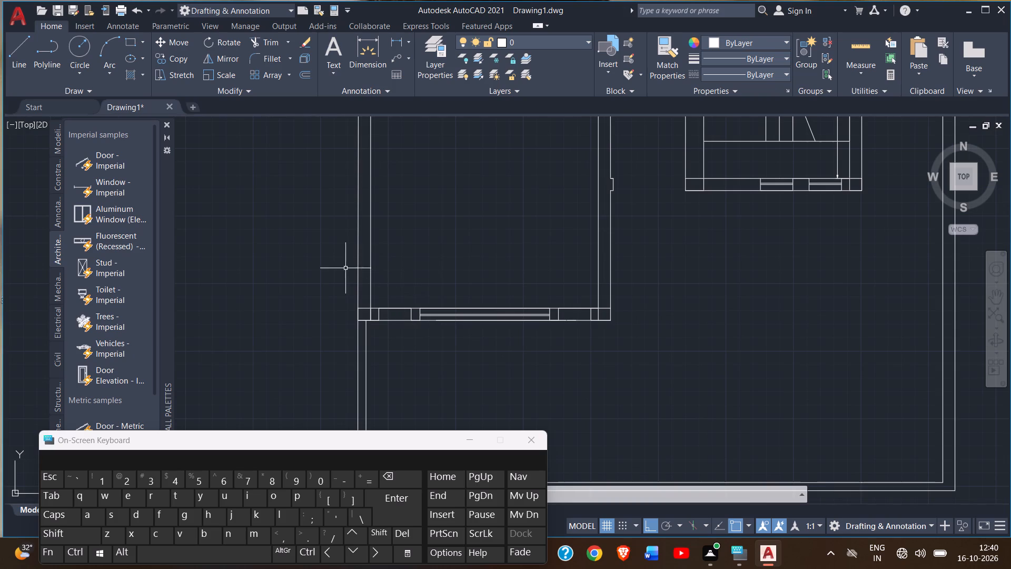
pyautogui.click(15, 54)
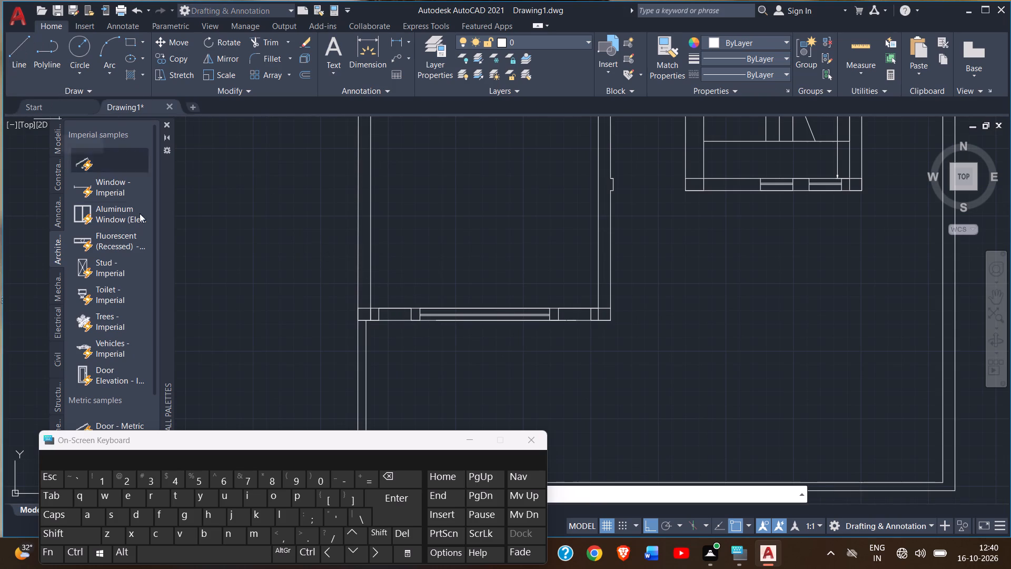
pyautogui.scroll(1, 271, 291)
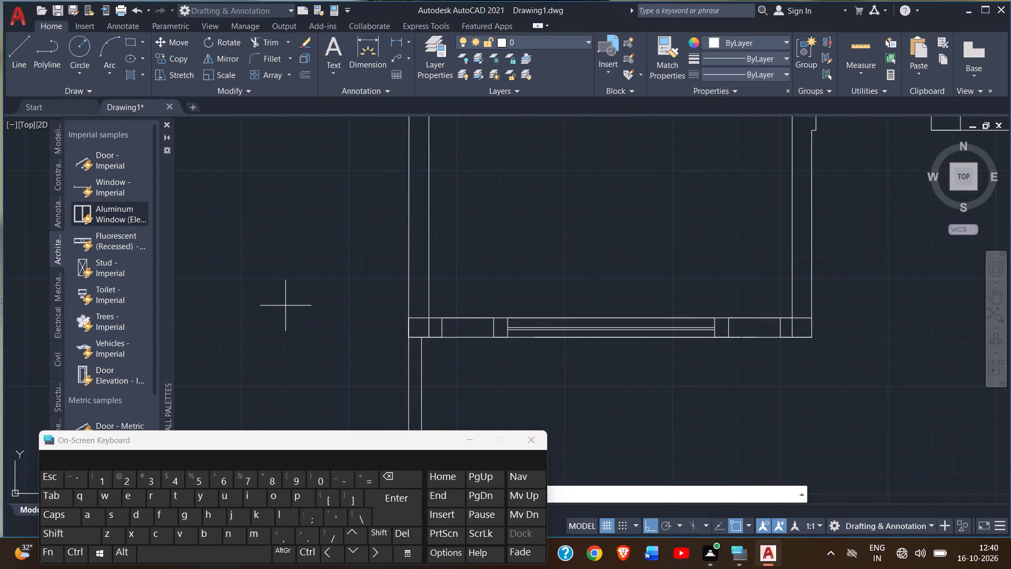
pyautogui.scroll(1, 286, 306)
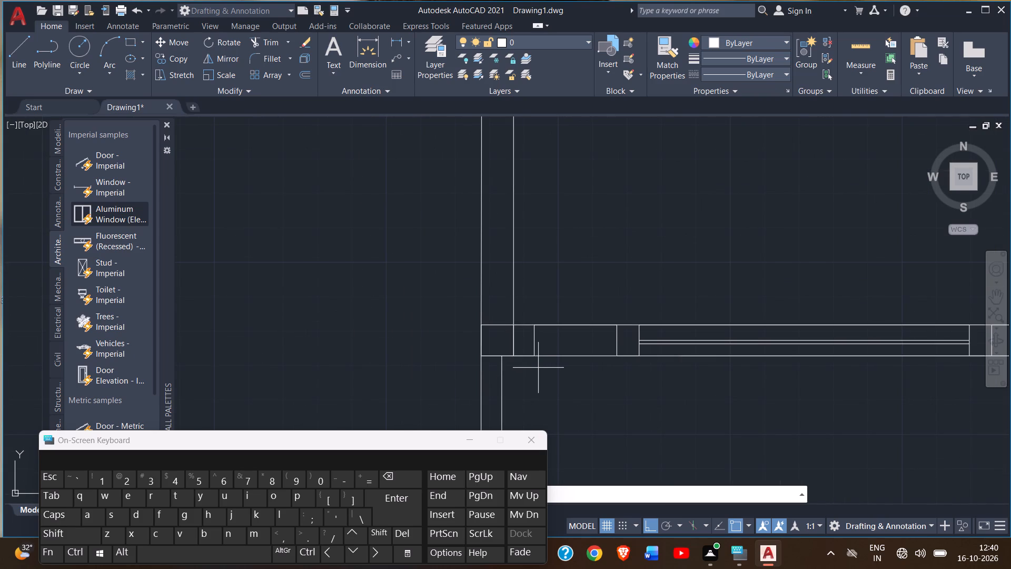
pyautogui.scroll(-3, 538, 368)
pyautogui.scroll(4, 546, 362)
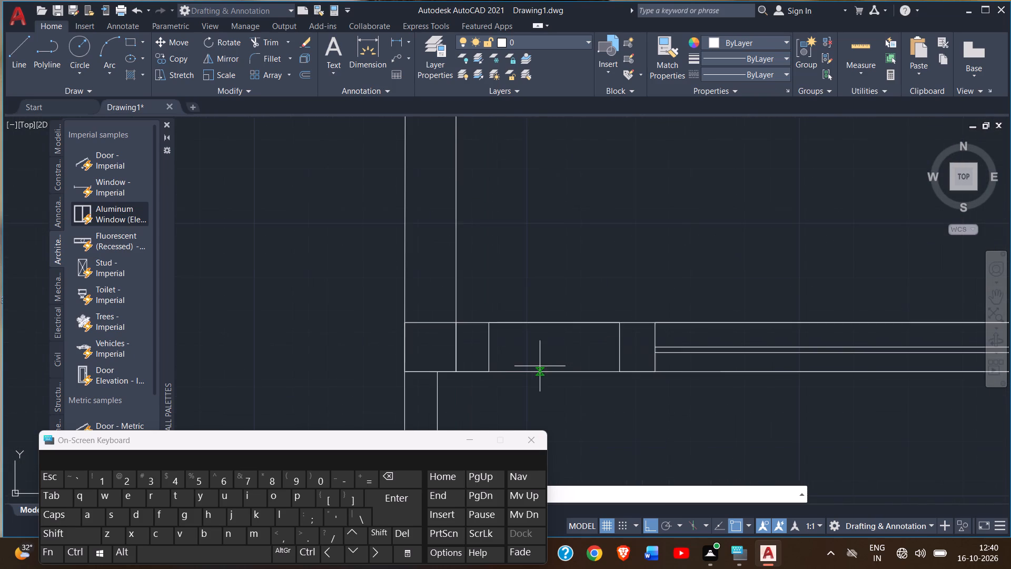
pyautogui.doubleClick(490, 372)
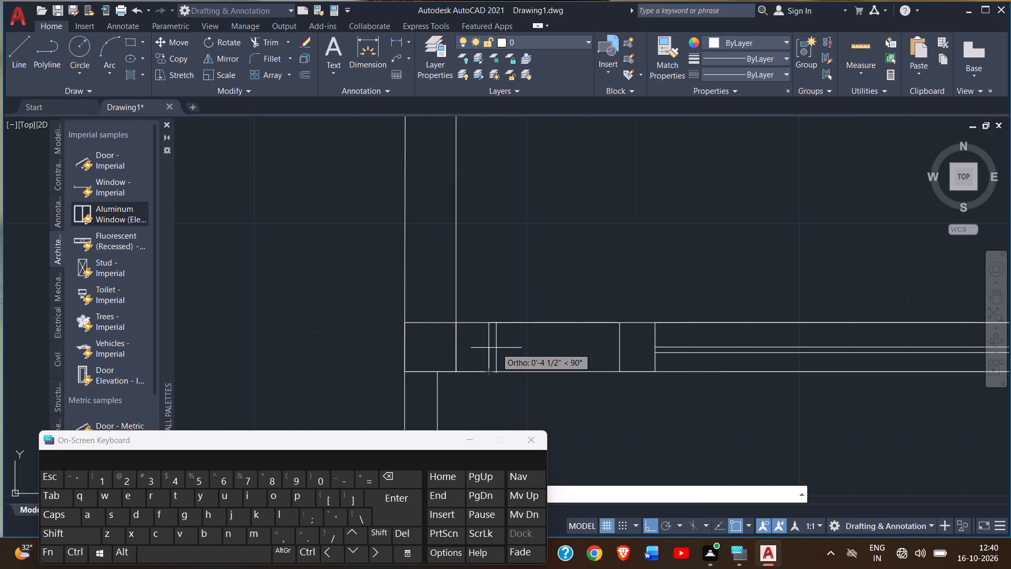
pyautogui.write('4.5')
pyautogui.hotkey('shift', '"')
pyautogui.press('Return')
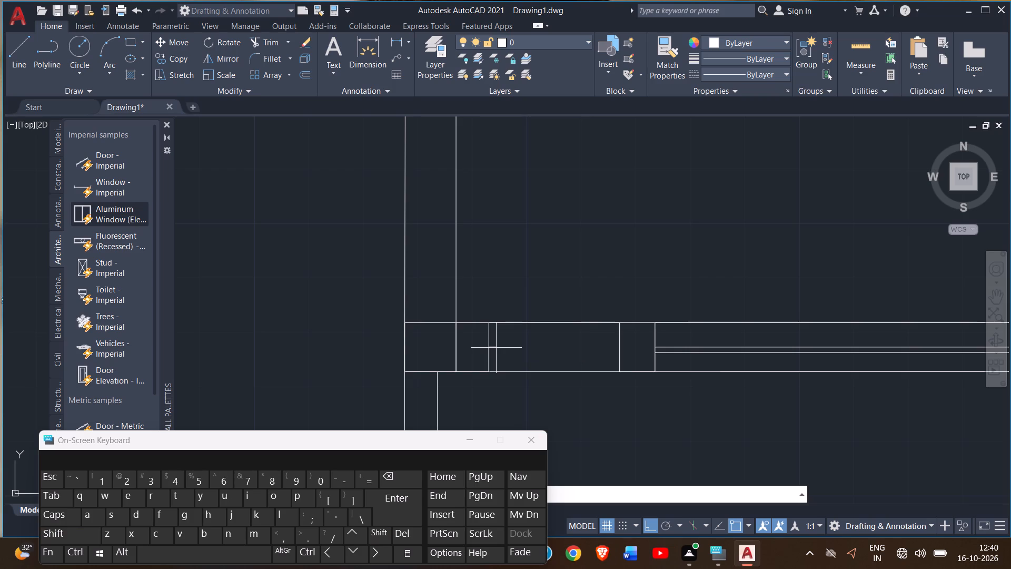
pyautogui.click(622, 345)
pyautogui.rightClick(606, 356)
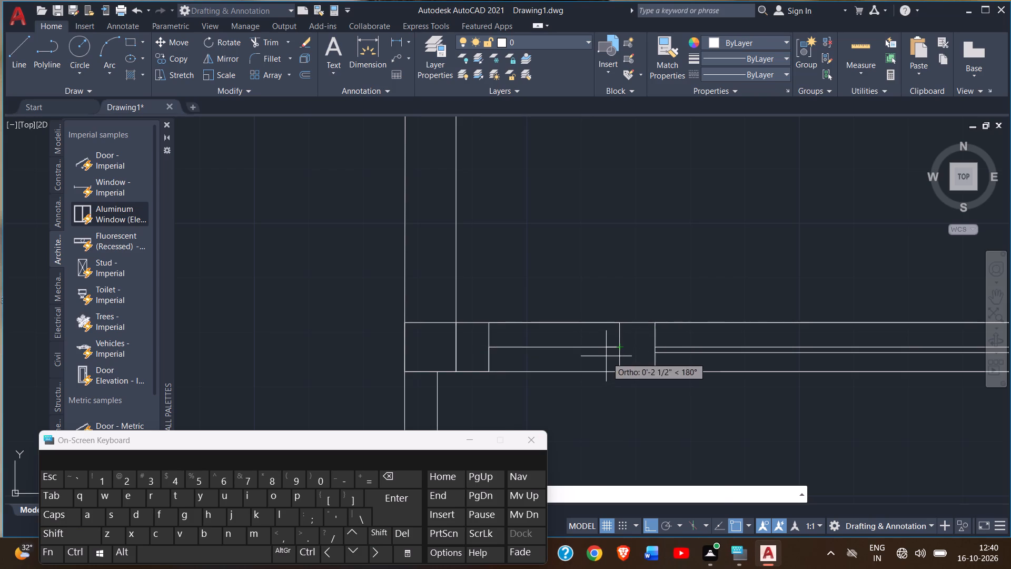
pyautogui.click(626, 359)
# Draw a horizontal line from the window's east end at mid-wall across to the far side of the recess east of the window.
pyautogui.scroll(-2, 617, 424)
pyautogui.moveTo(614, 424); pyautogui.dragTo(597, 429, button='middle')
pyautogui.scroll(3, 599, 407)
pyautogui.scroll(-1, 603, 426)
pyautogui.moveTo(607, 429); pyautogui.dragTo(384, 356, button='middle')
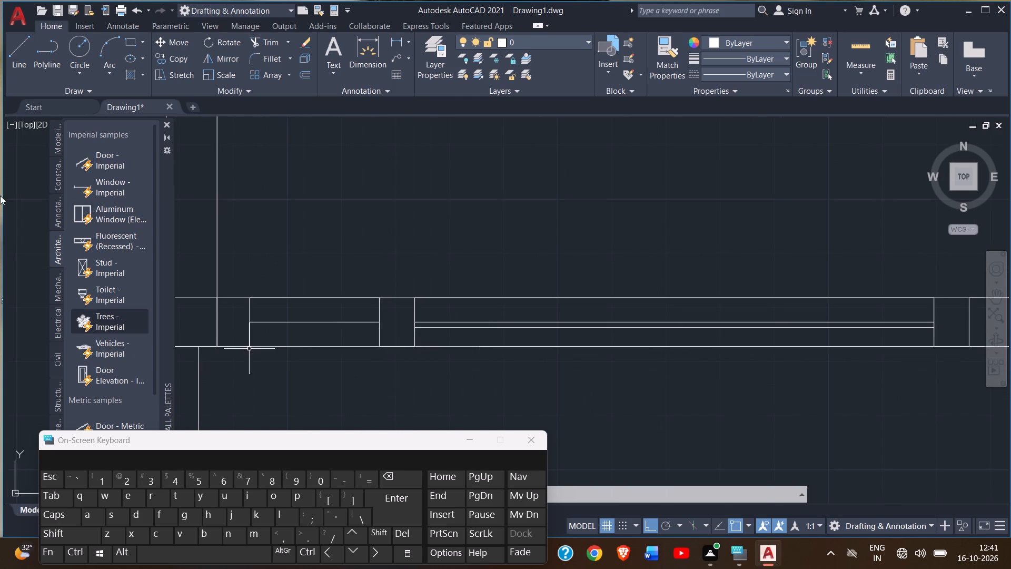
pyautogui.doubleClick(21, 49)
pyautogui.moveTo(838, 349); pyautogui.dragTo(832, 349, button='middle')
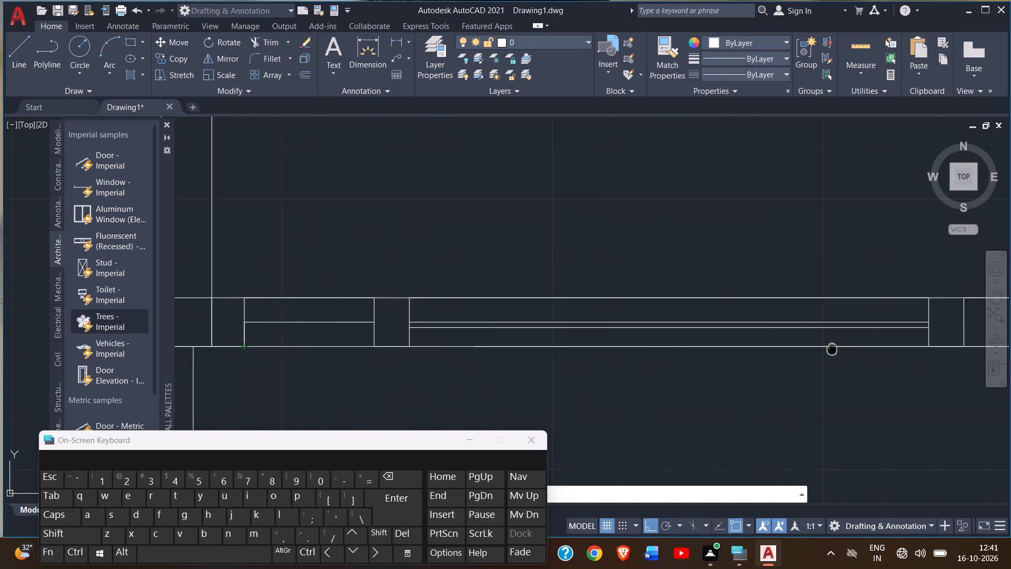
pyautogui.moveTo(832, 349); pyautogui.dragTo(491, 367, button='middle')
pyautogui.click(588, 338)
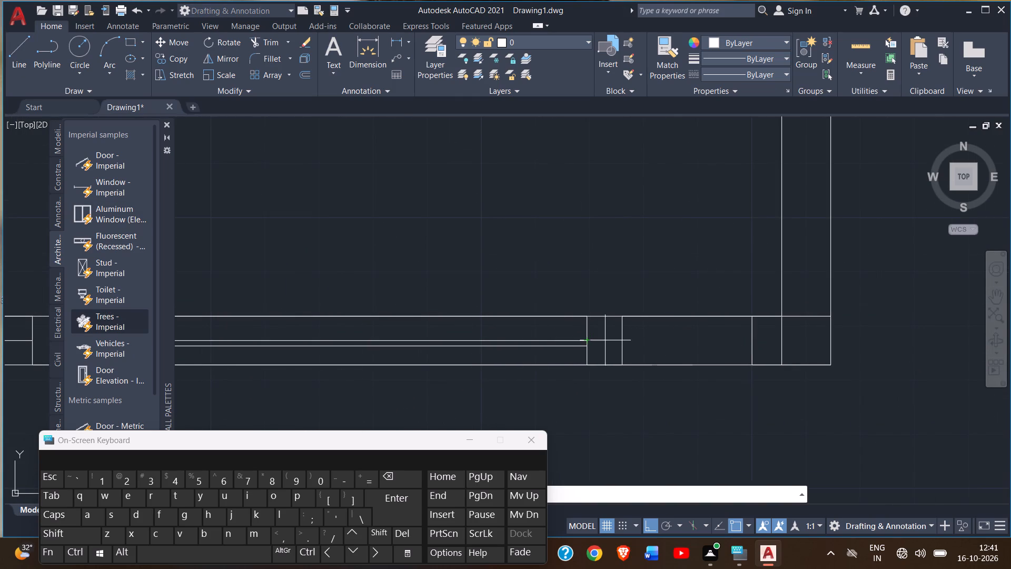
pyautogui.click(622, 340)
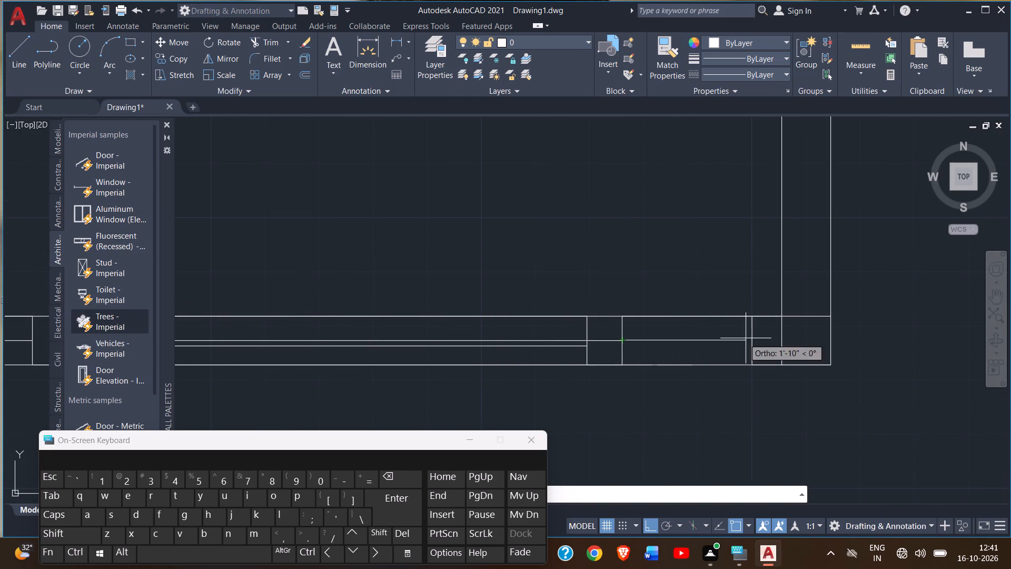
pyautogui.click(751, 342)
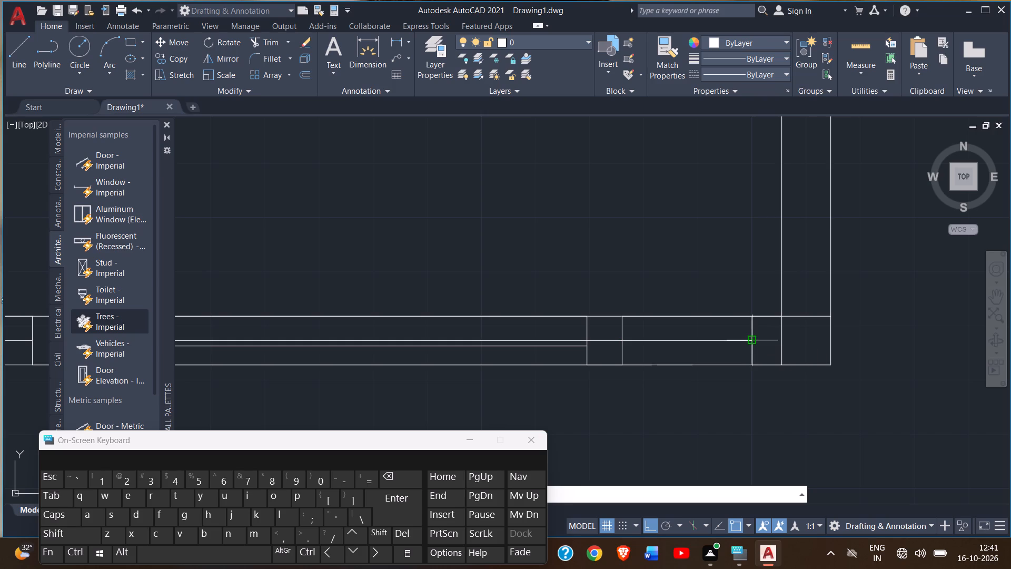
pyautogui.rightClick(751, 342)
pyautogui.doubleClick(765, 346)
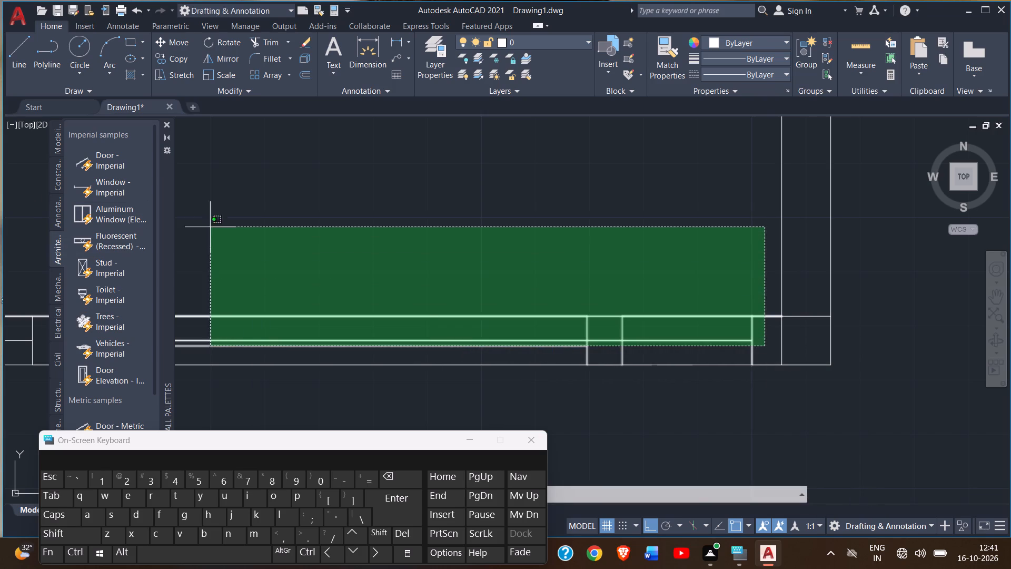
pyautogui.click(437, 213)
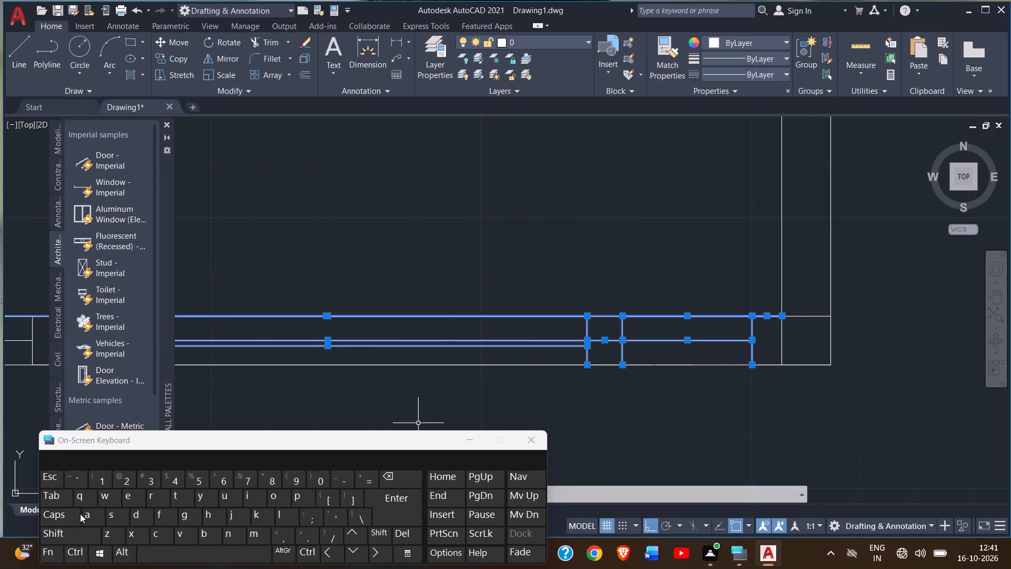
pyautogui.press('Escape')
pyautogui.press('Escape')
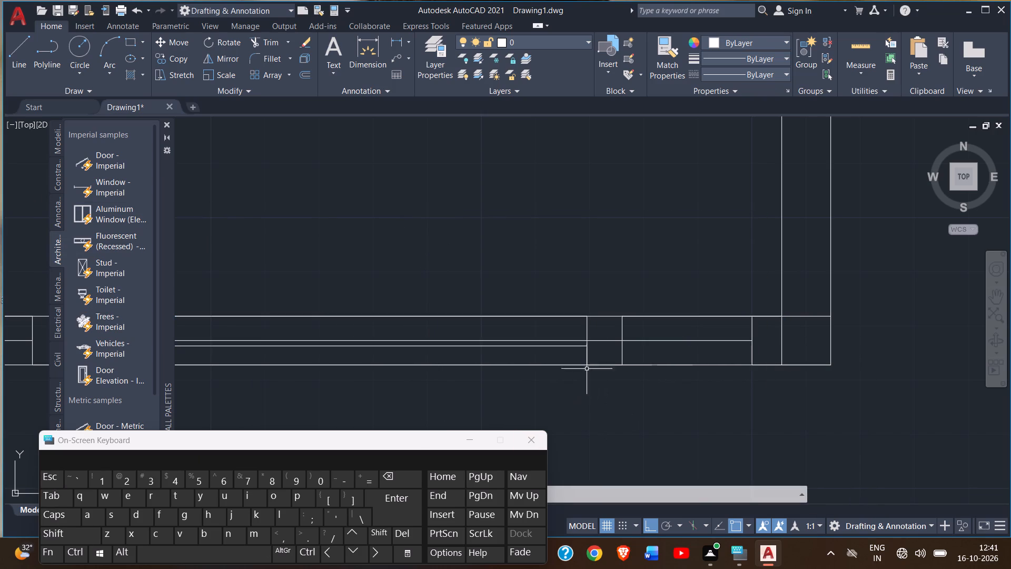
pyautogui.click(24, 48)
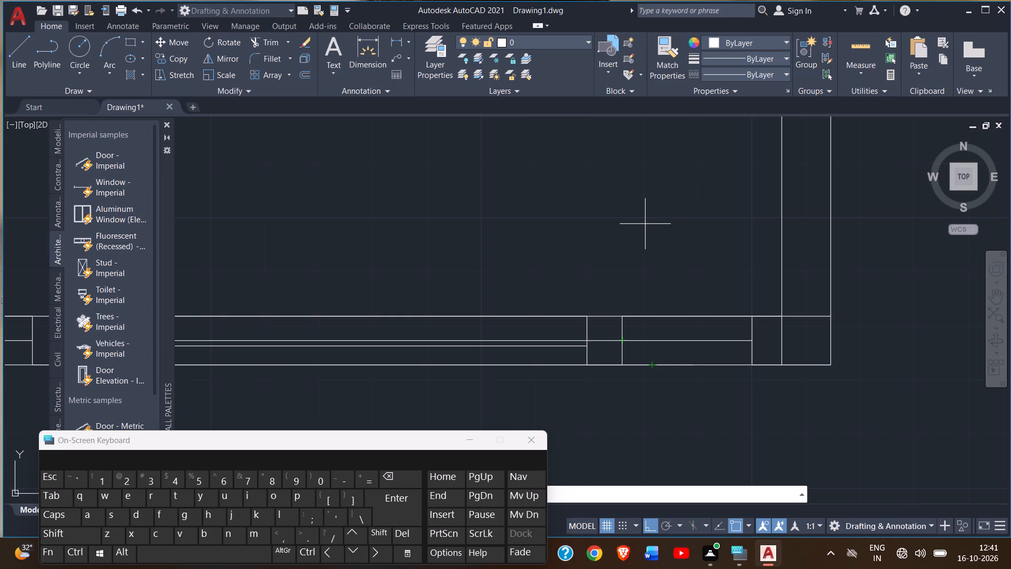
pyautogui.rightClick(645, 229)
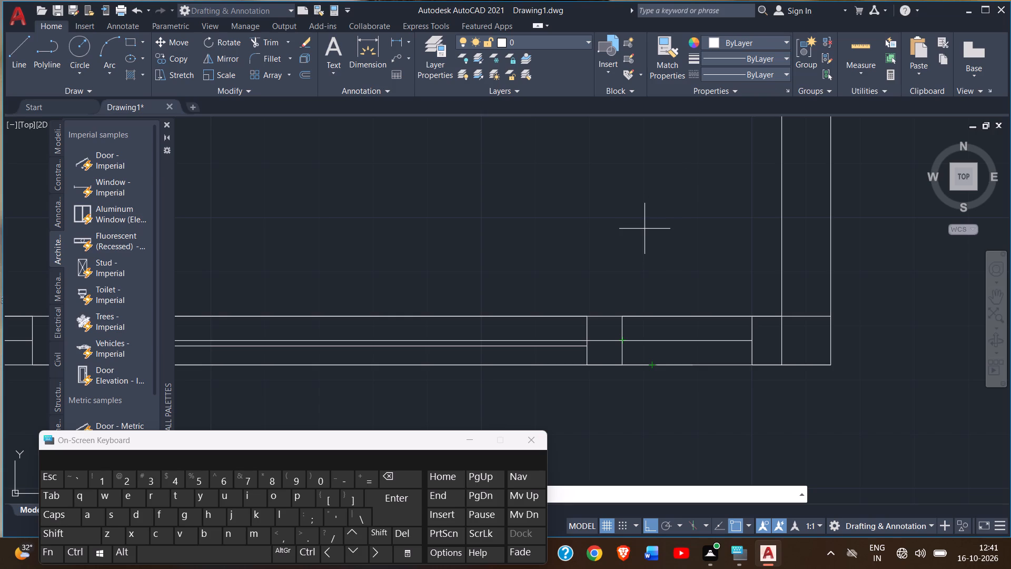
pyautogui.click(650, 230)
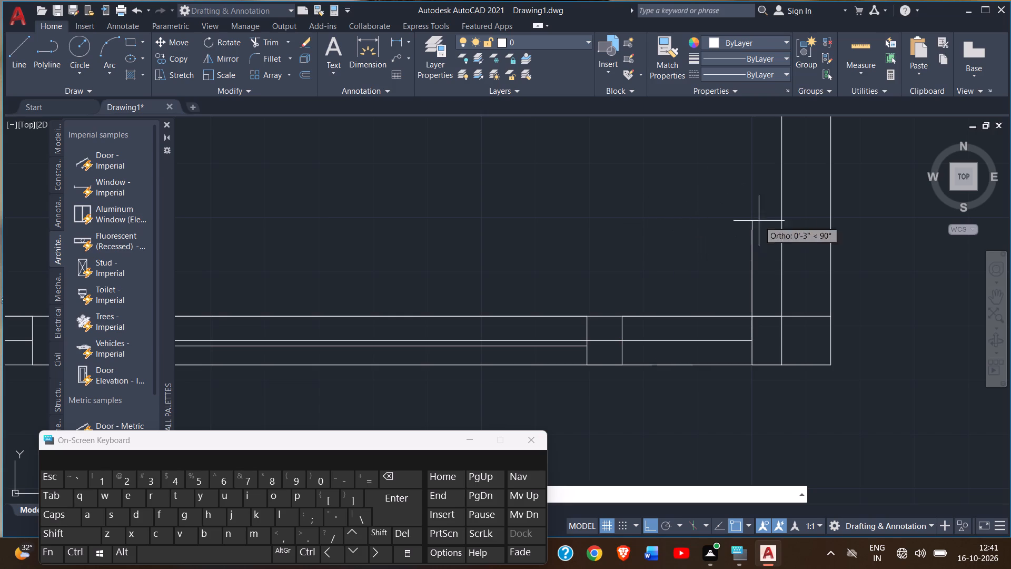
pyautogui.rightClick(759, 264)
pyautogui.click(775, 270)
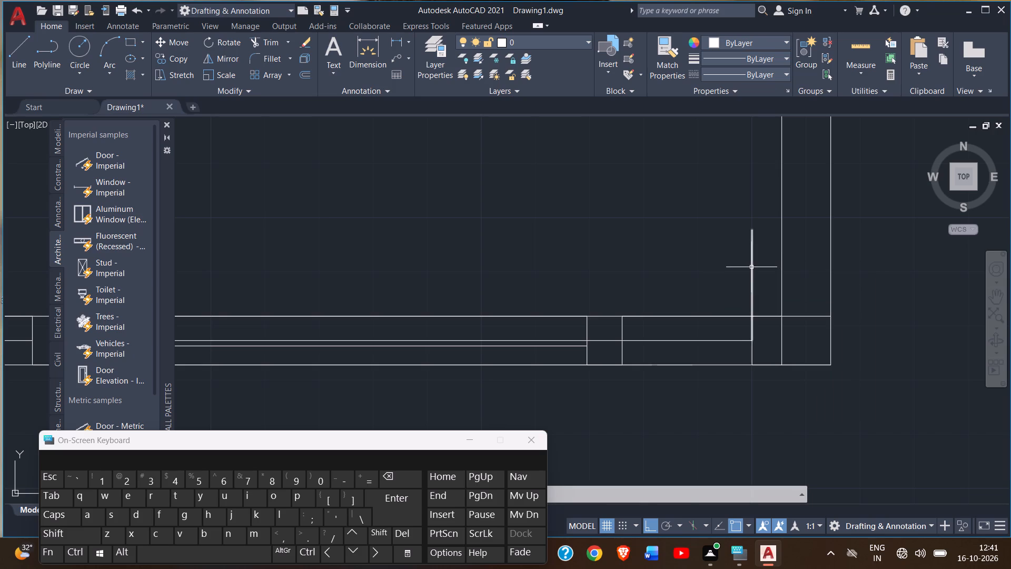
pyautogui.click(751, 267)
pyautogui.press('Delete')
# Trim the mid-wall line between the window and the east recess, plus the upper halves of that recess's two end lines.
pyautogui.click(248, 45)
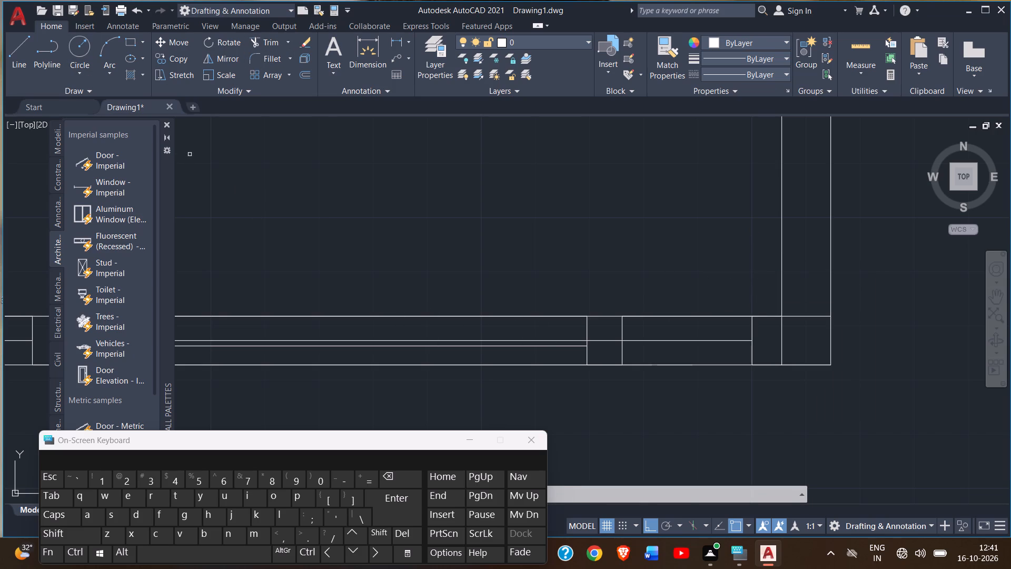
pyautogui.click(608, 339)
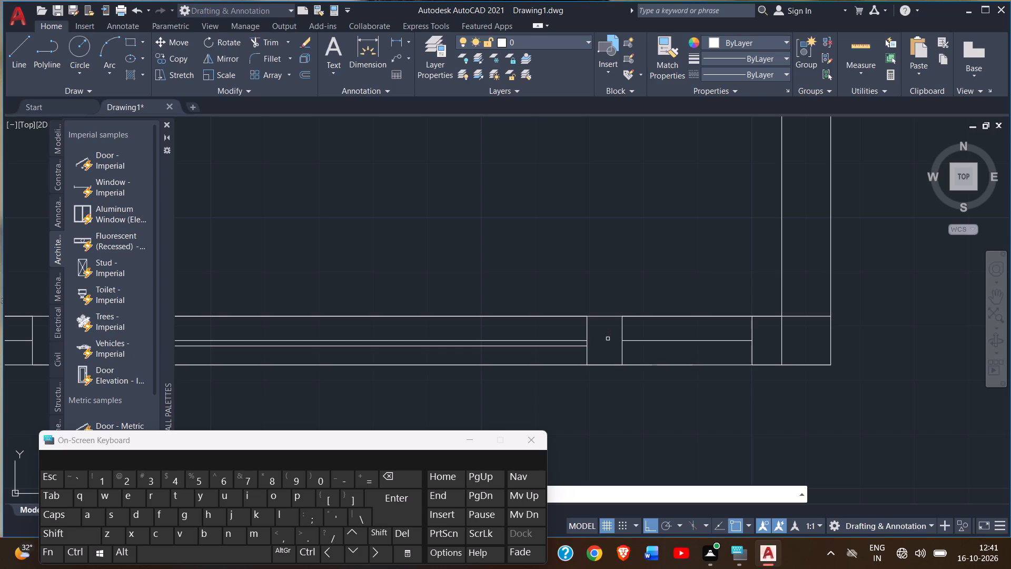
pyautogui.click(622, 327)
pyautogui.click(754, 328)
# Trim the upper halves of the two end lines of the recess west of the window, above its mid-wall line.
pyautogui.scroll(-1, 750, 329)
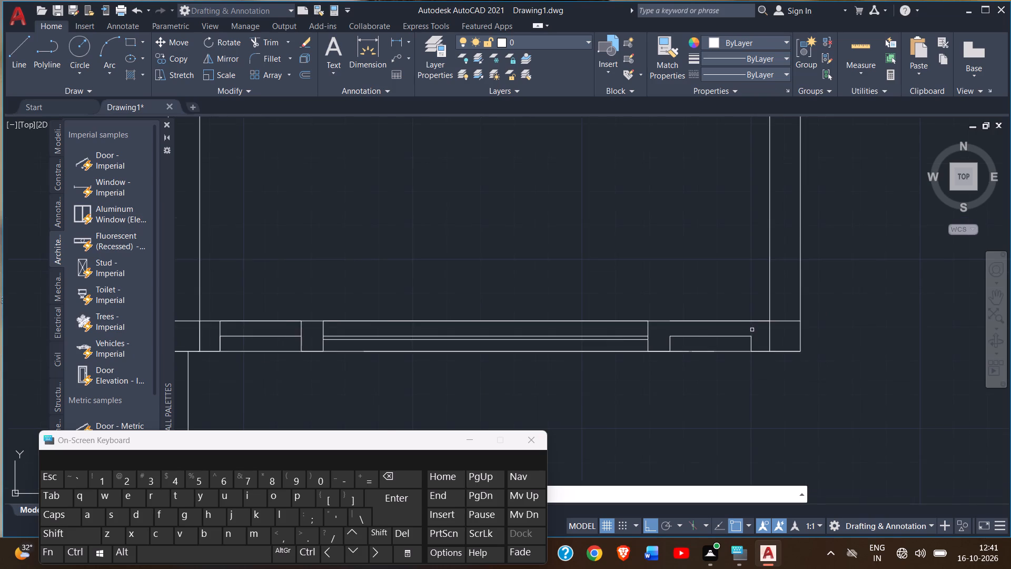
pyautogui.scroll(-1, 752, 330)
pyautogui.scroll(2, 394, 356)
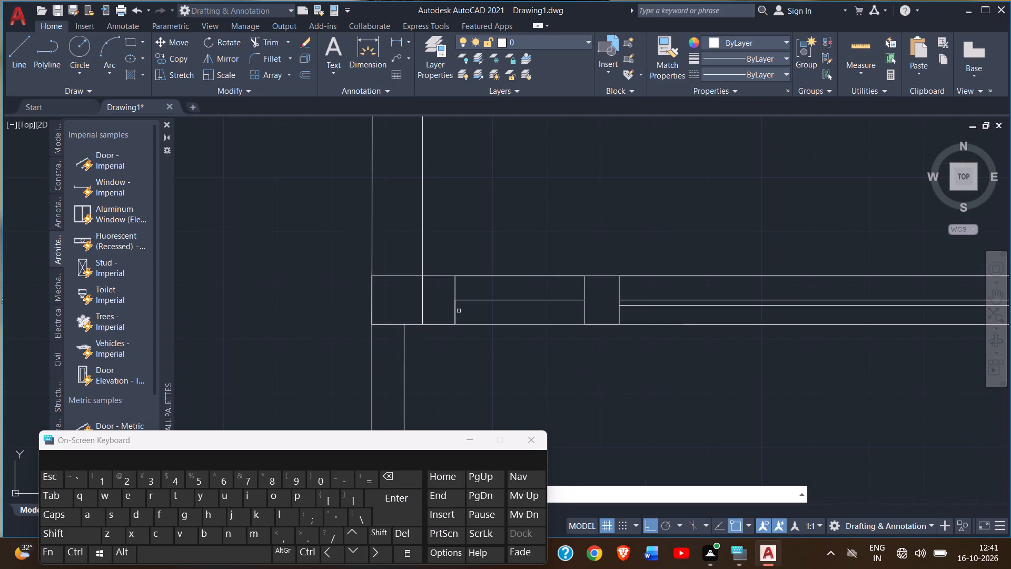
pyautogui.click(455, 292)
pyautogui.click(586, 291)
pyautogui.scroll(-1, 586, 291)
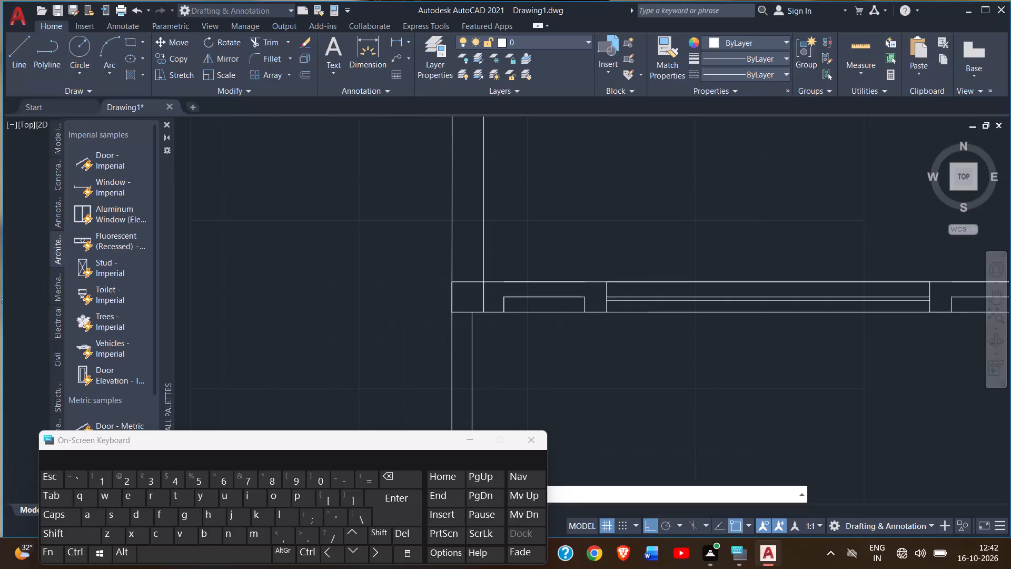
pyautogui.rightClick(610, 378)
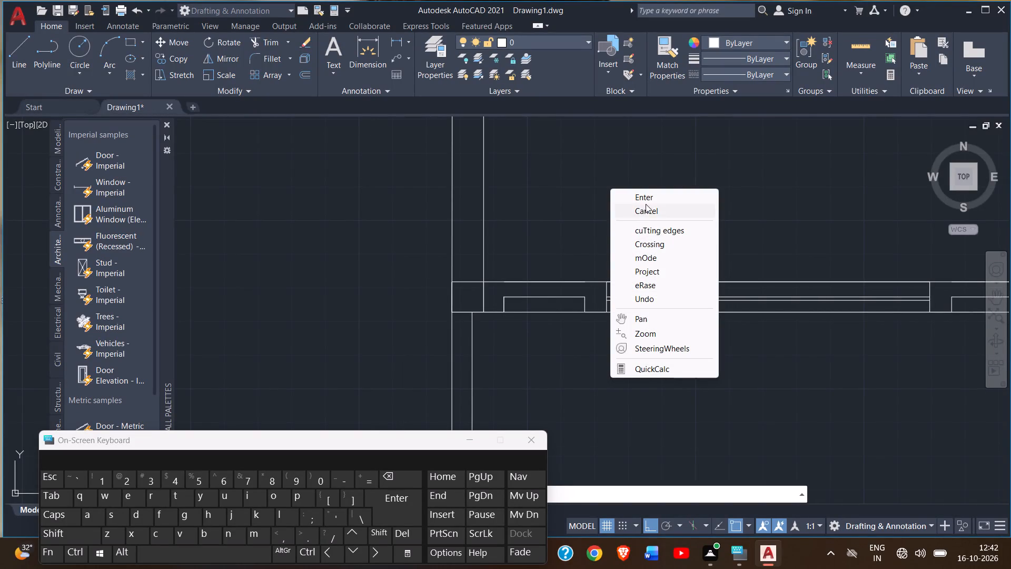
# Finish trimming and examine the recesses in the room's bottom wall against the rest of the floor plan.
pyautogui.click(646, 203)
pyautogui.scroll(-3, 617, 328)
pyautogui.scroll(1, 622, 336)
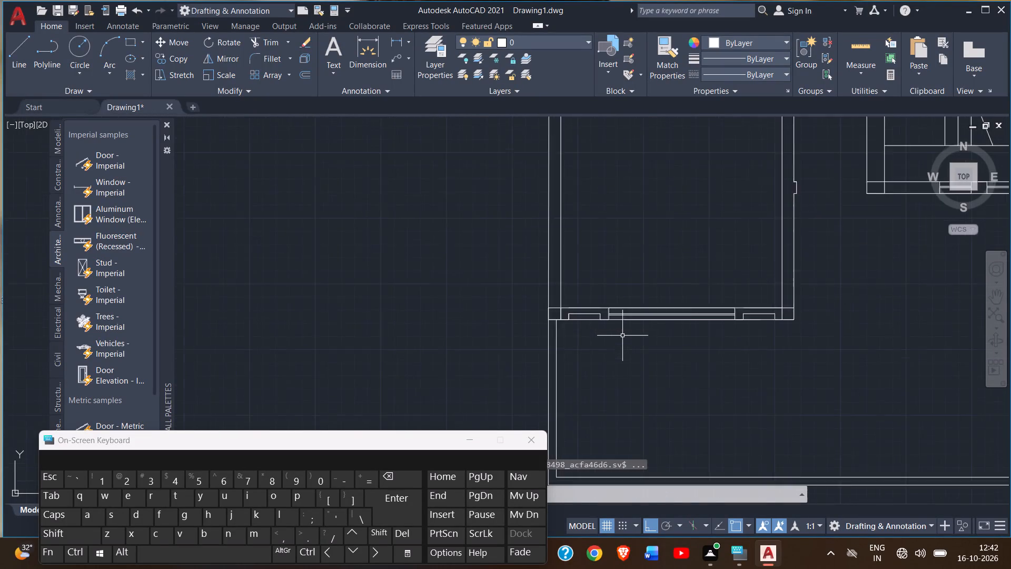
pyautogui.scroll(1, 622, 336)
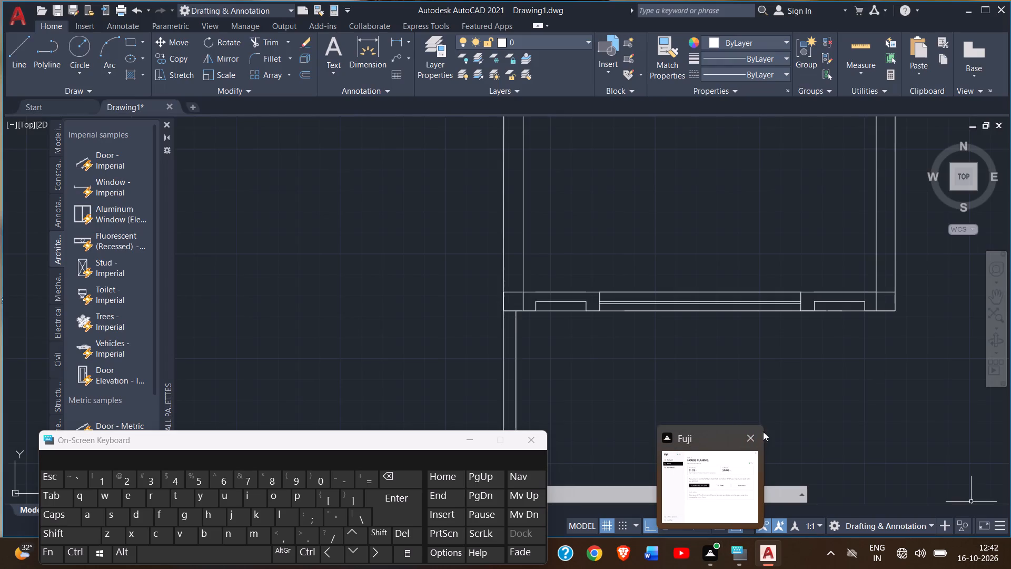
pyautogui.scroll(-1, 772, 423)
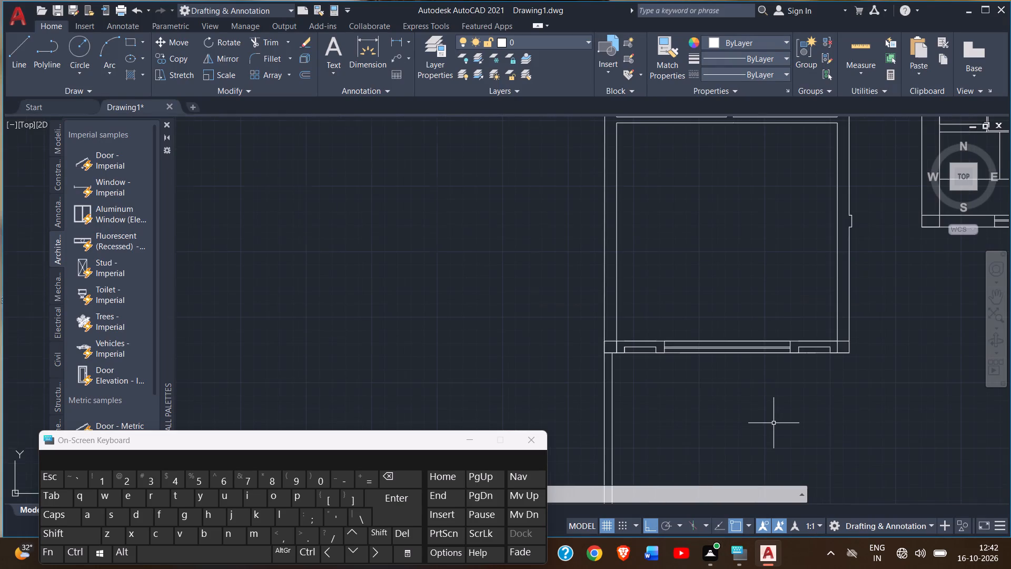
pyautogui.scroll(-1, 774, 423)
pyautogui.moveTo(774, 423); pyautogui.dragTo(647, 499, button='middle')
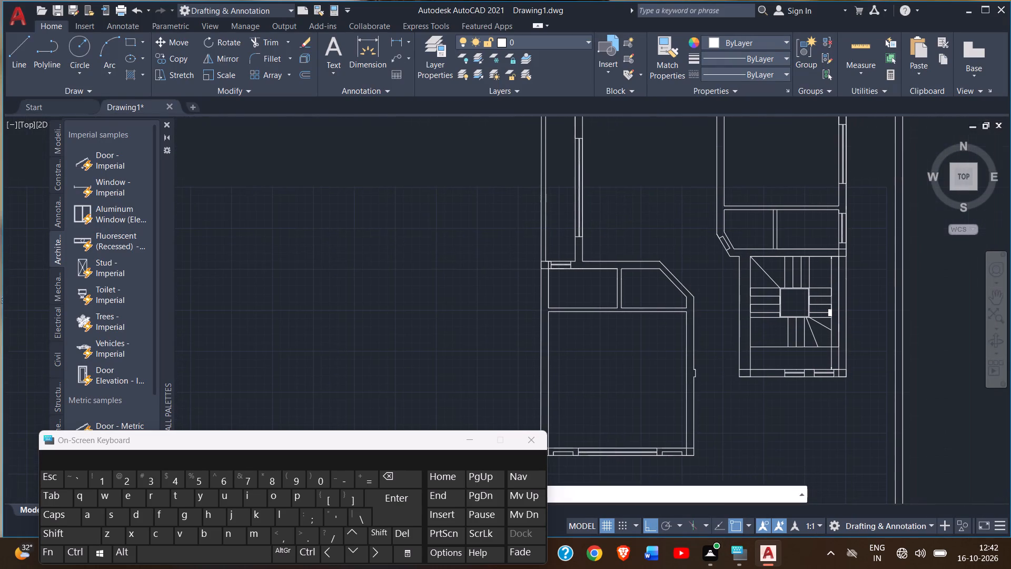
pyautogui.scroll(1, 593, 381)
pyautogui.moveTo(591, 384); pyautogui.dragTo(595, 553, button='middle')
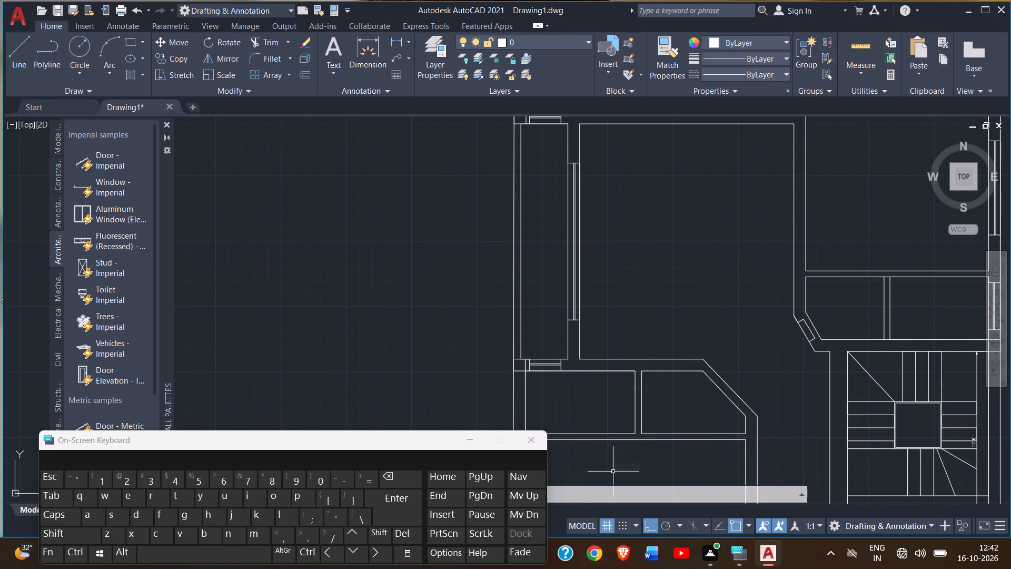
pyautogui.scroll(-2, 632, 440)
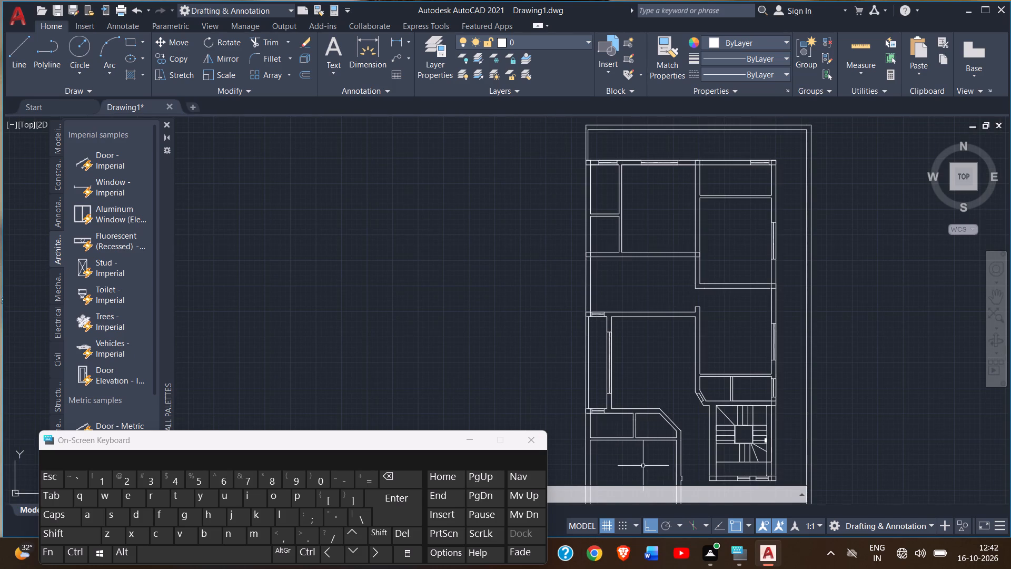
pyautogui.moveTo(643, 466); pyautogui.dragTo(614, 319, button='middle')
pyautogui.scroll(2, 596, 380)
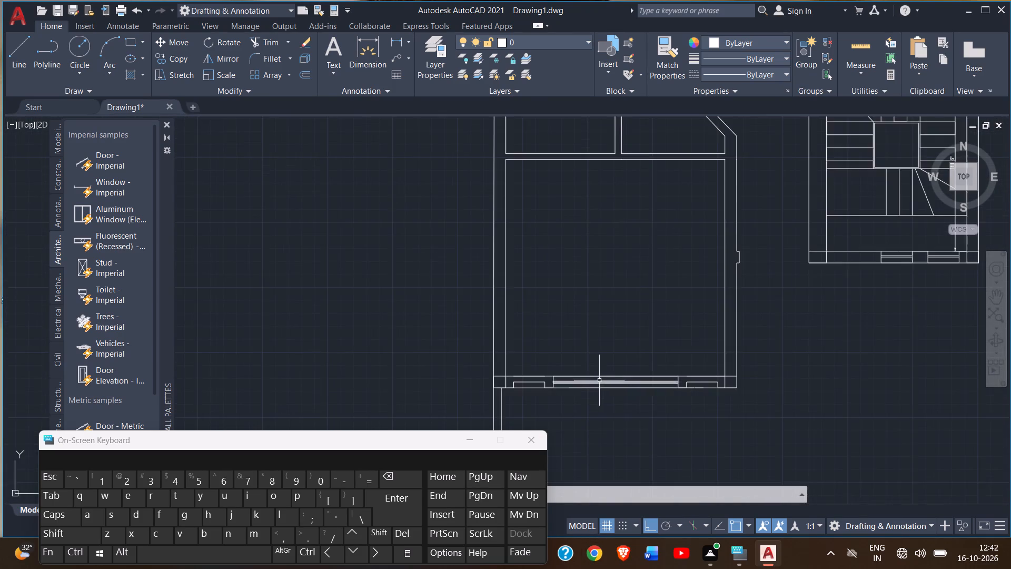
pyautogui.scroll(2, 608, 381)
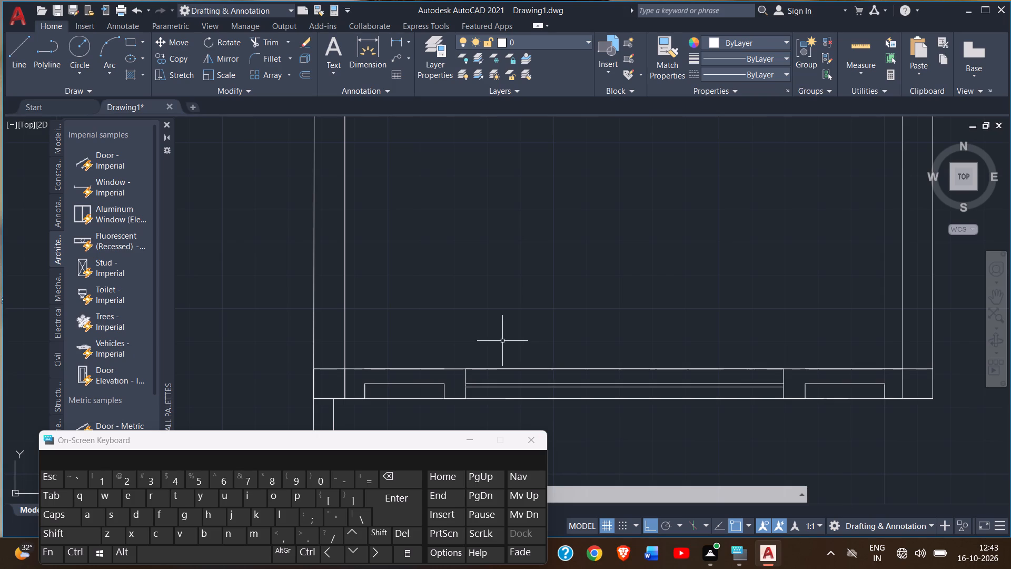
pyautogui.moveTo(503, 341); pyautogui.dragTo(500, 329, button='middle')
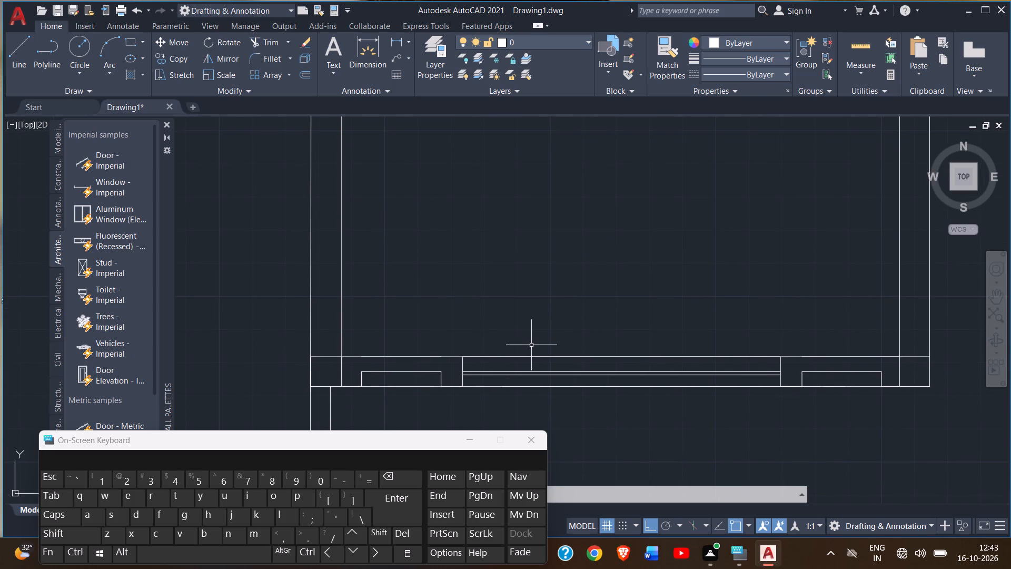
pyautogui.moveTo(533, 295); pyautogui.dragTo(536, 425, button='middle')
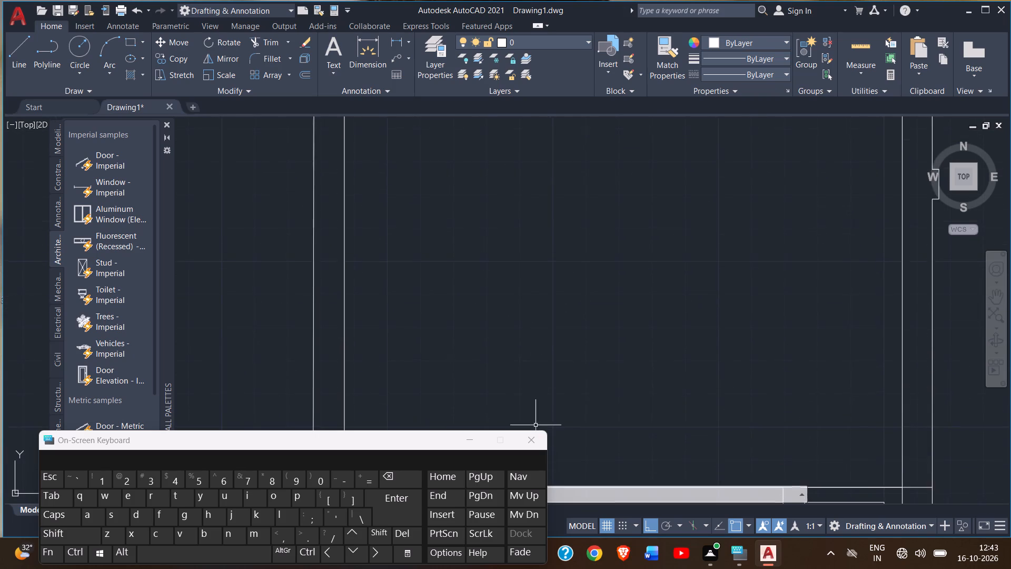
pyautogui.scroll(-2, 524, 384)
pyautogui.scroll(-1, 524, 318)
pyautogui.moveTo(532, 315); pyautogui.dragTo(499, 247, button='middle')
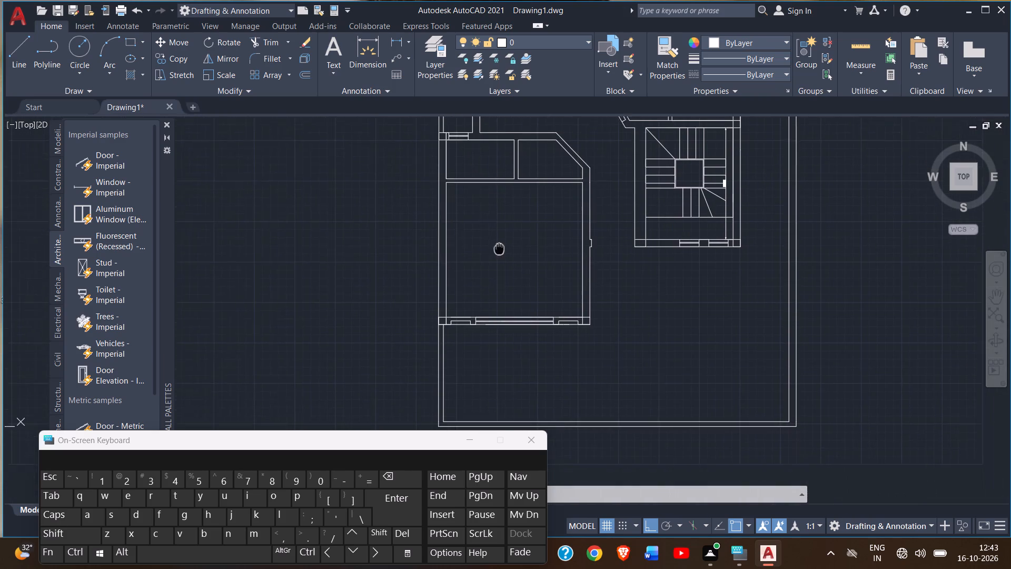
pyautogui.moveTo(499, 247); pyautogui.dragTo(501, 240, button='middle')
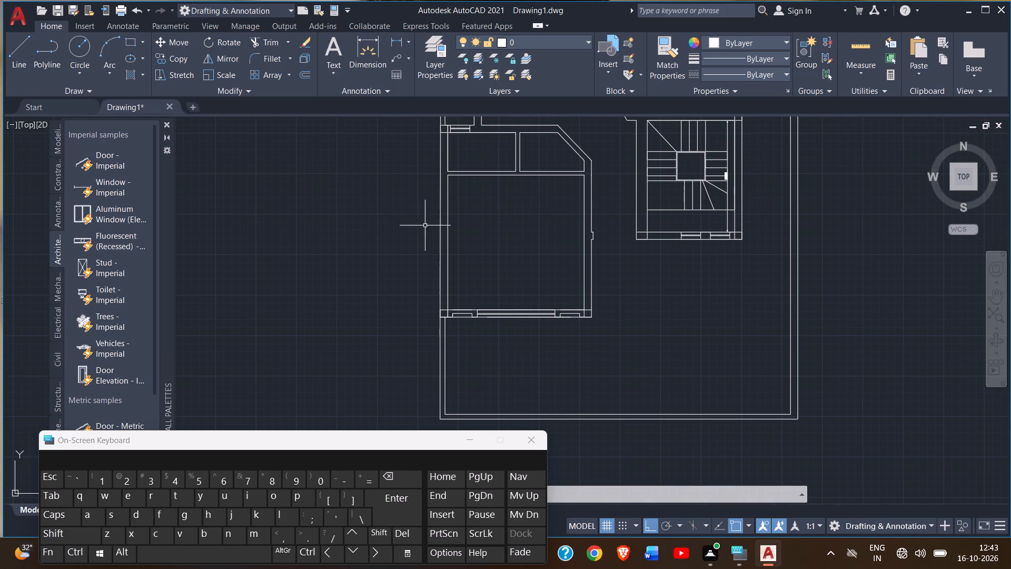
# Draw a horizontal line from the bottom of the small projection on the room's east wall to the staircase block's lower-left corner.
pyautogui.click(11, 67)
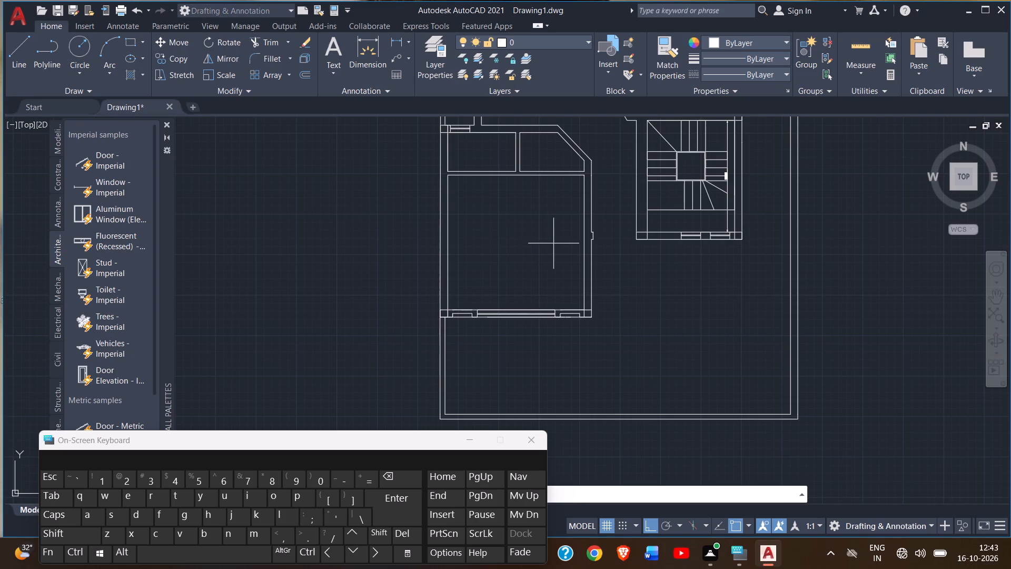
pyautogui.scroll(2, 603, 243)
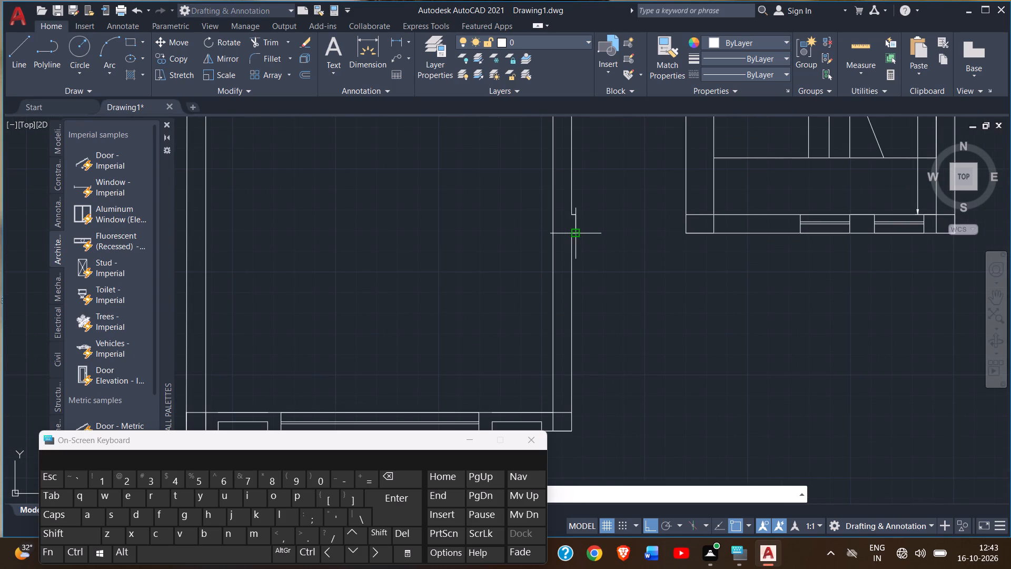
pyautogui.click(577, 233)
pyautogui.click(684, 233)
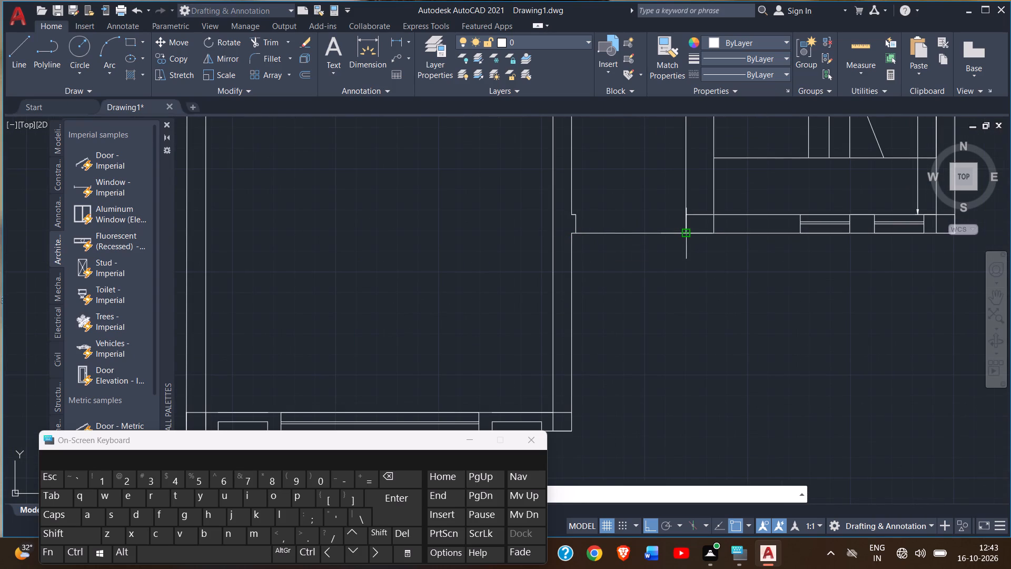
pyautogui.rightClick(681, 239)
pyautogui.click(695, 247)
# Insert the Door - Imperial block in the empty area west of the floor plan's upper part.
pyautogui.scroll(-2, 689, 300)
pyautogui.moveTo(682, 301); pyautogui.dragTo(674, 301, button='middle')
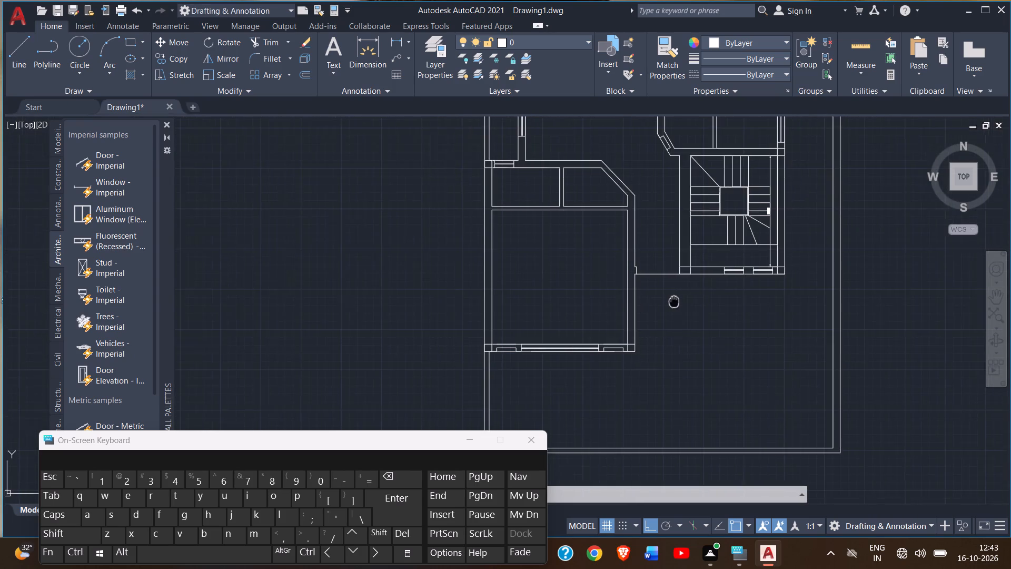
pyautogui.moveTo(674, 301); pyautogui.dragTo(582, 307, button='middle')
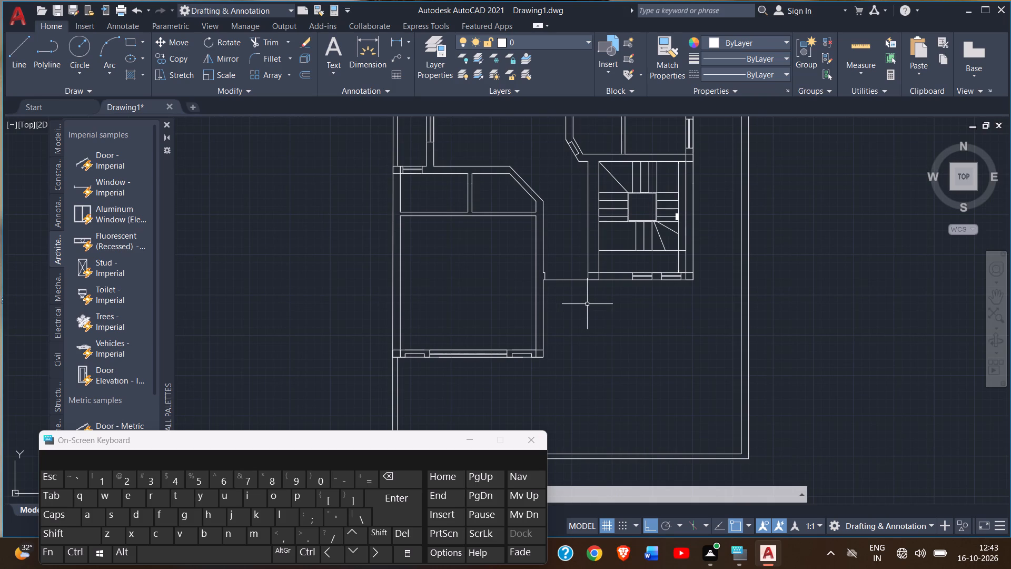
pyautogui.scroll(-1, 587, 304)
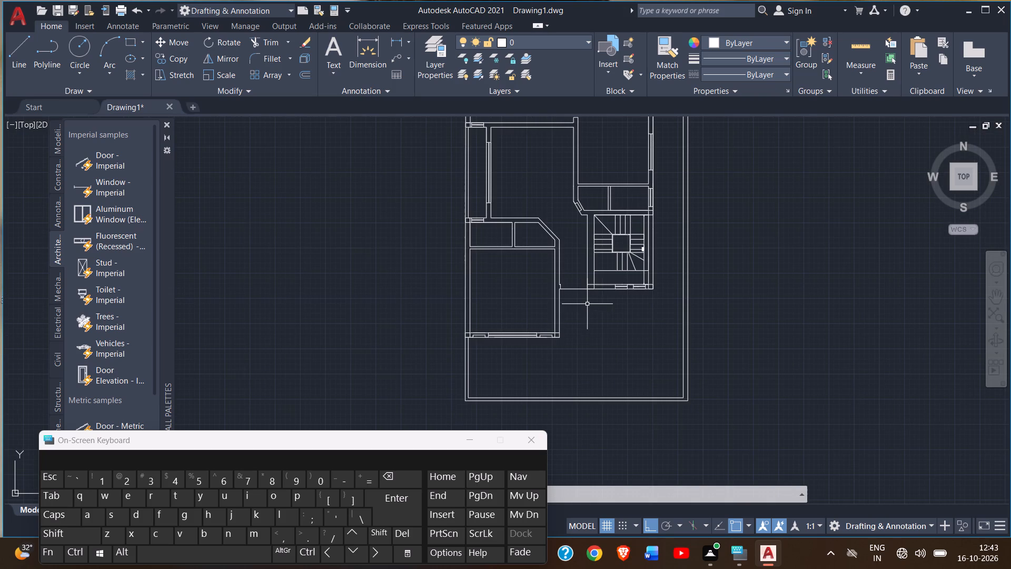
pyautogui.moveTo(587, 303); pyautogui.dragTo(585, 459, button='middle')
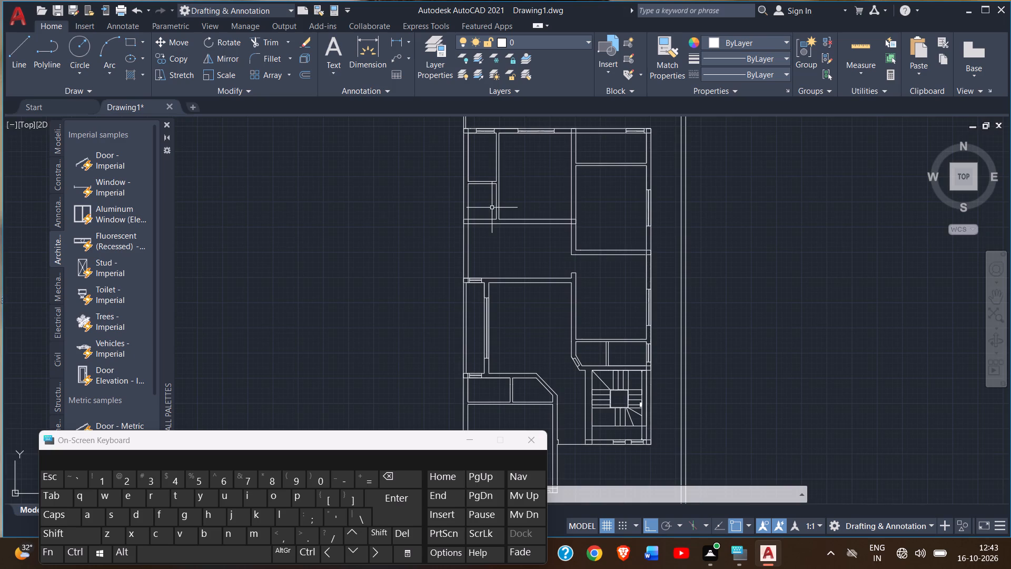
pyautogui.moveTo(492, 209); pyautogui.dragTo(497, 290, button='middle')
pyautogui.scroll(1, 475, 207)
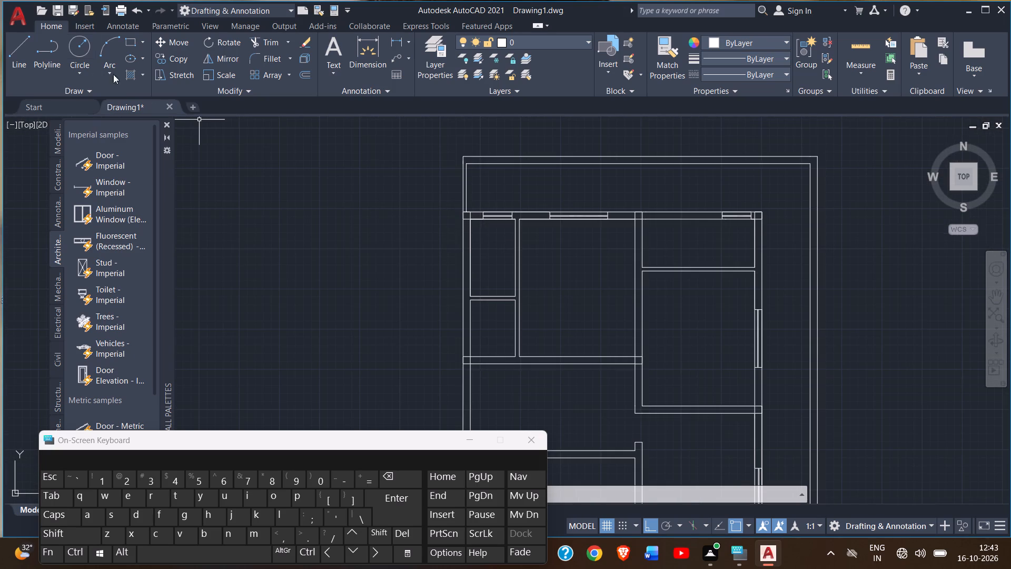
pyautogui.click(97, 159)
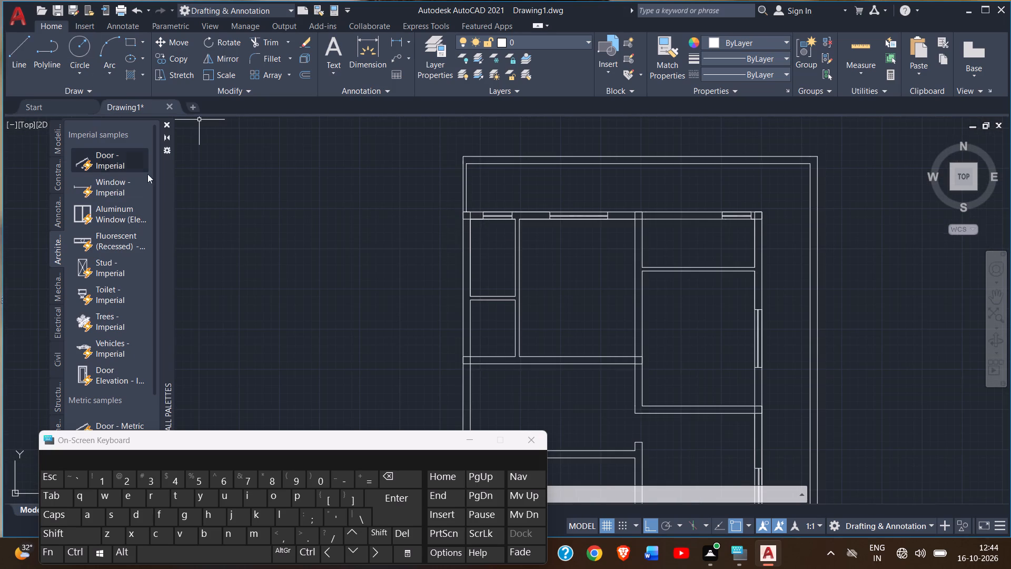
pyautogui.click(285, 218)
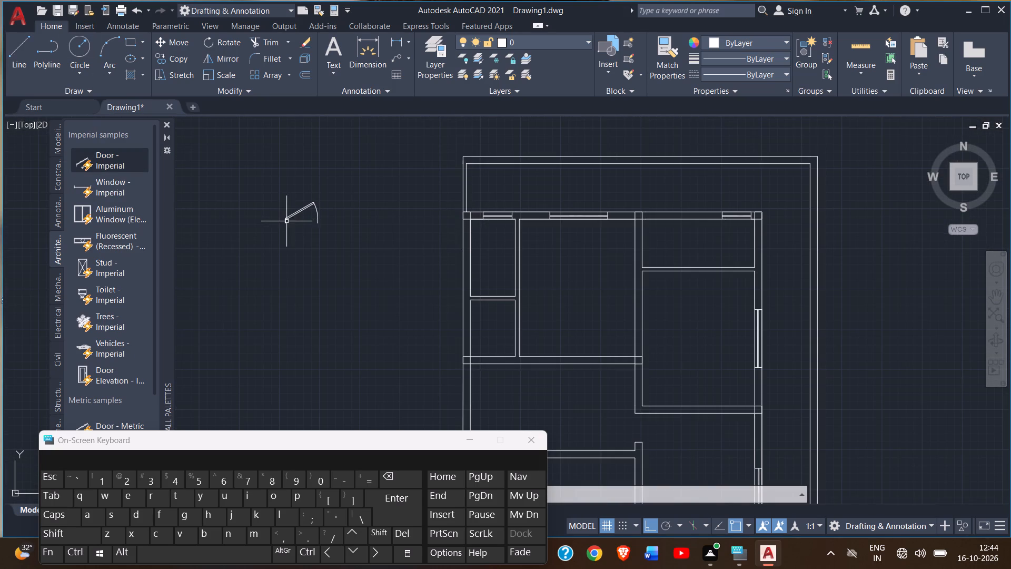
# Set the inserted door block's opening angle to Open 90º.
pyautogui.rightClick(284, 220)
pyautogui.click(284, 219)
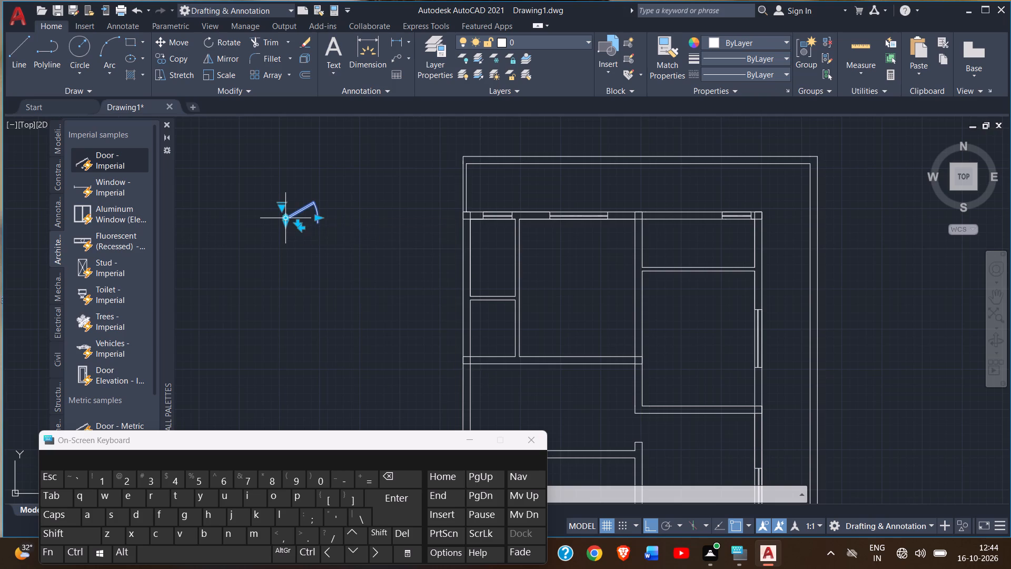
pyautogui.click(279, 208)
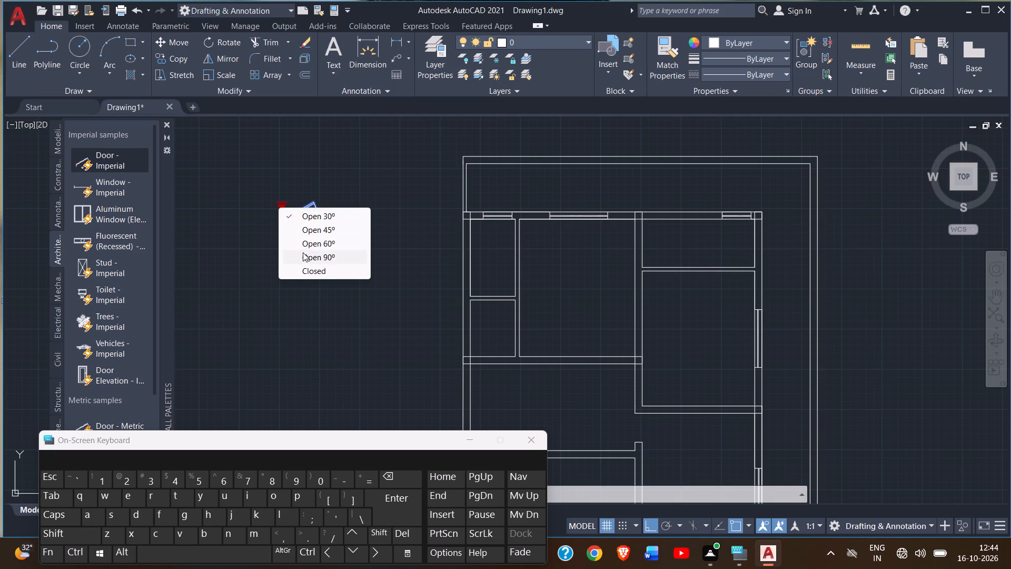
pyautogui.click(303, 253)
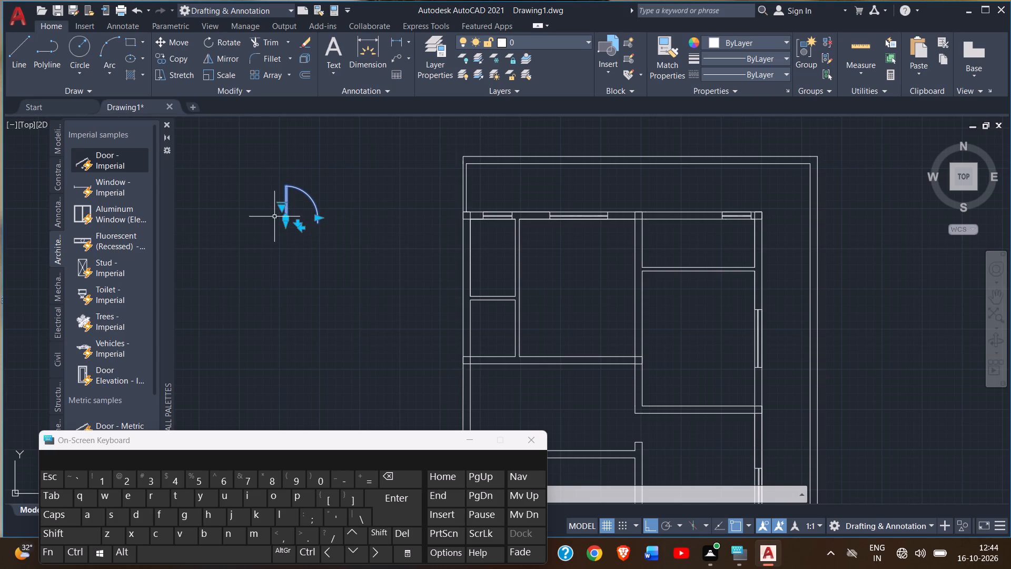
# Copy the 90º door from its hinge-side base point to a spot directly east of the original.
pyautogui.click(161, 58)
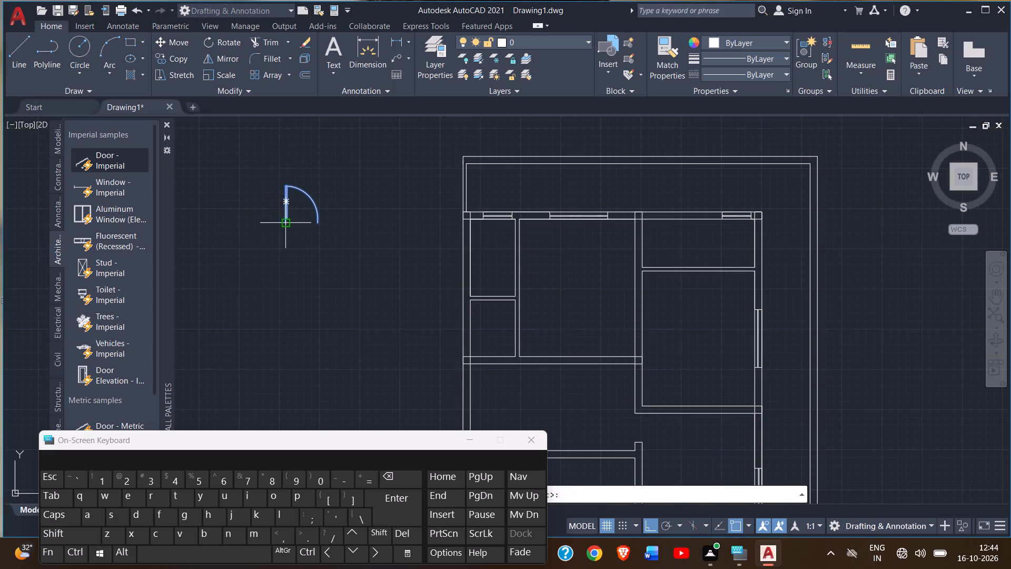
pyautogui.moveTo(283, 224); pyautogui.dragTo(340, 225)
pyautogui.doubleClick(340, 225)
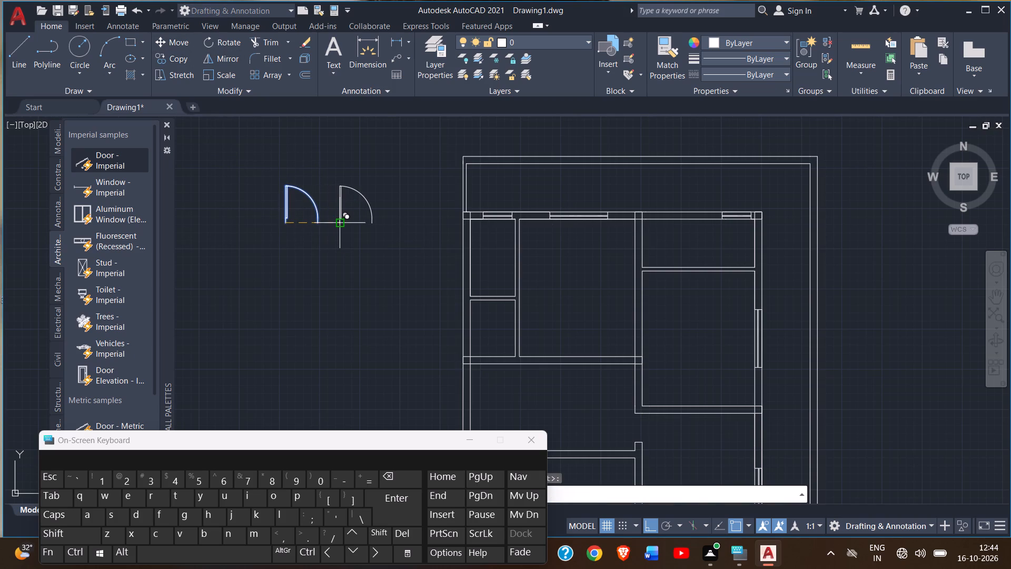